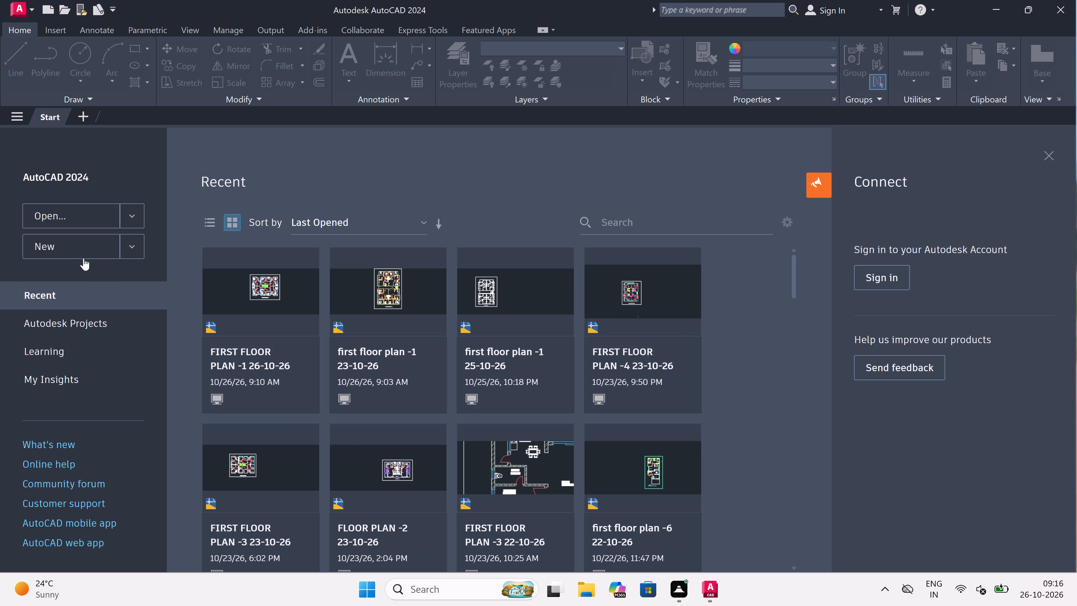
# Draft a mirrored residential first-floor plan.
# Create a new blank drawing.
pyautogui.doubleClick(65, 247)
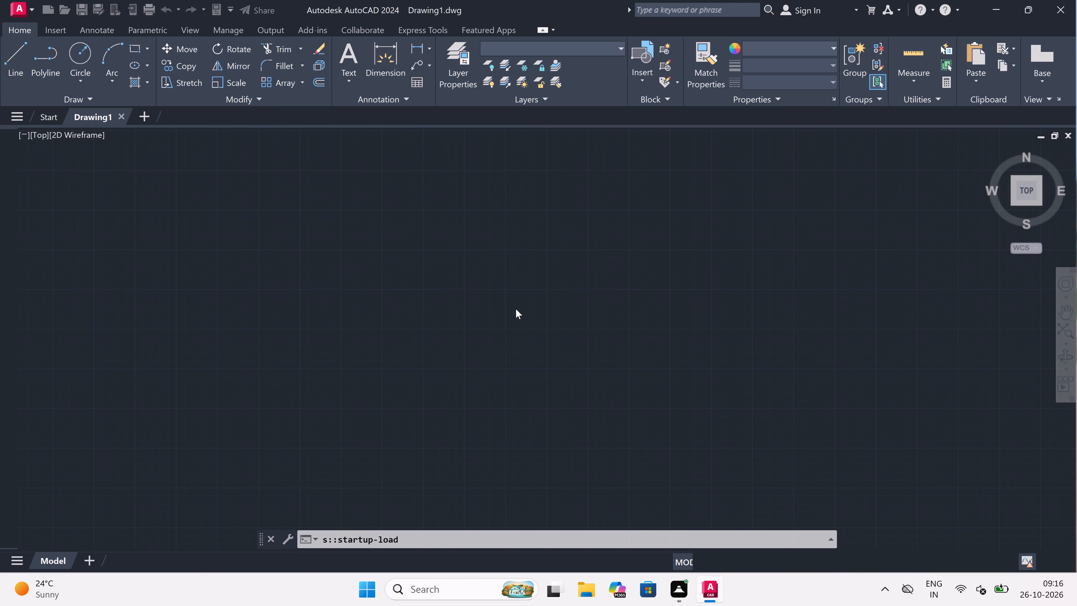
# Configure the drawing units to Engineering length with 0'-0" precision and an insertion scale in inches.
pyautogui.write('un')
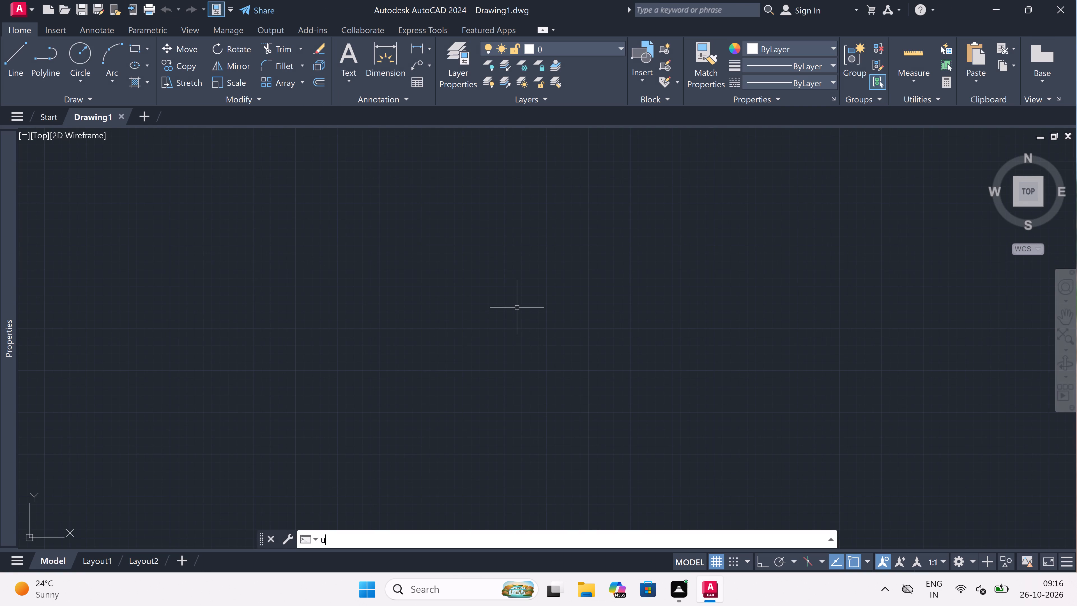
pyautogui.press('space')
pyautogui.click(500, 198)
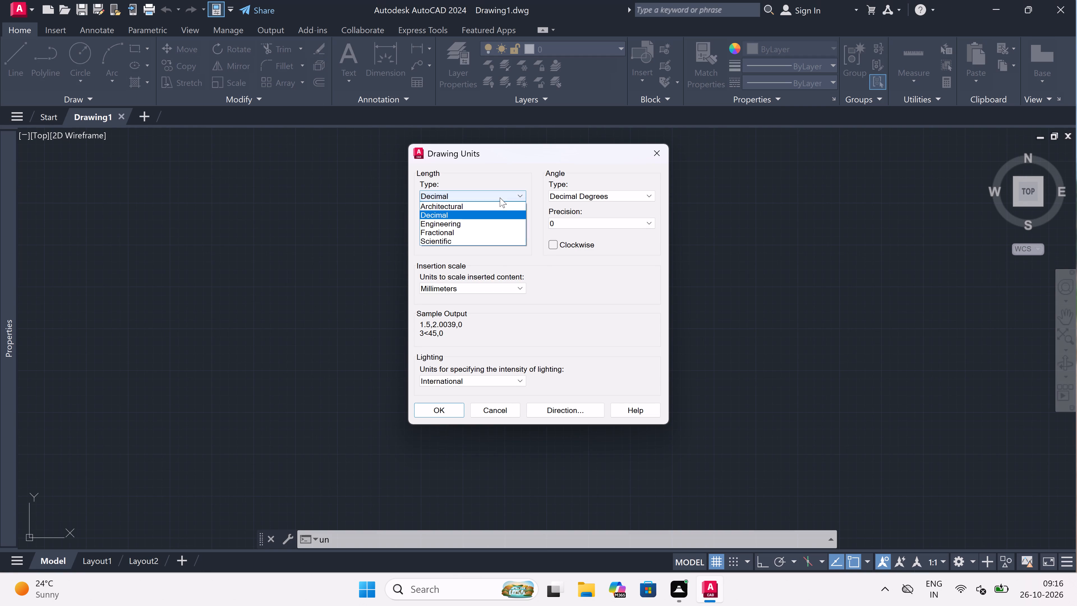
pyautogui.click(488, 226)
pyautogui.click(488, 227)
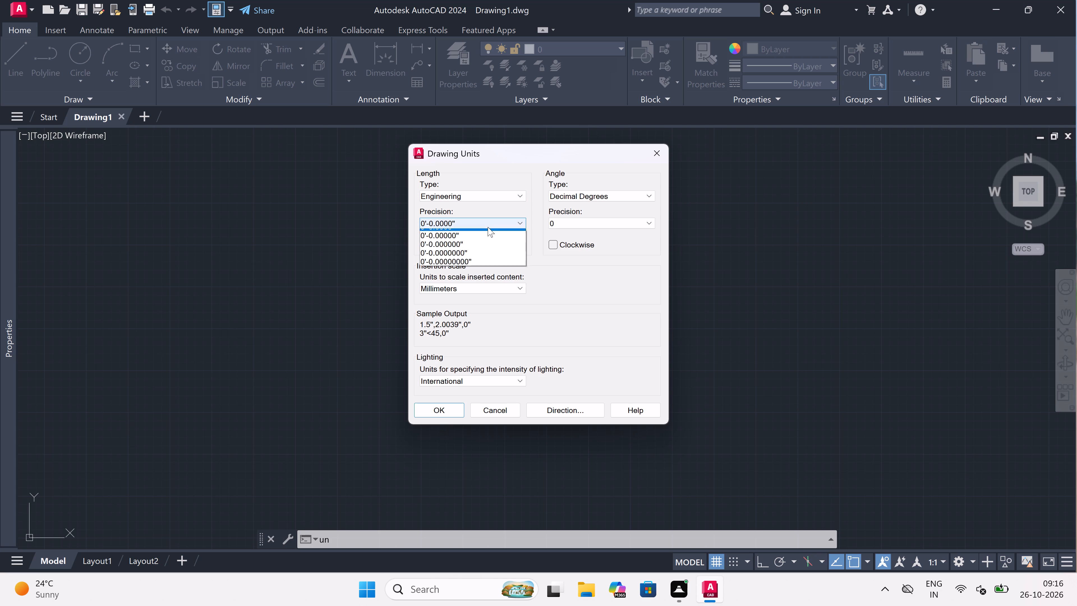
pyautogui.click(485, 237)
pyautogui.click(468, 285)
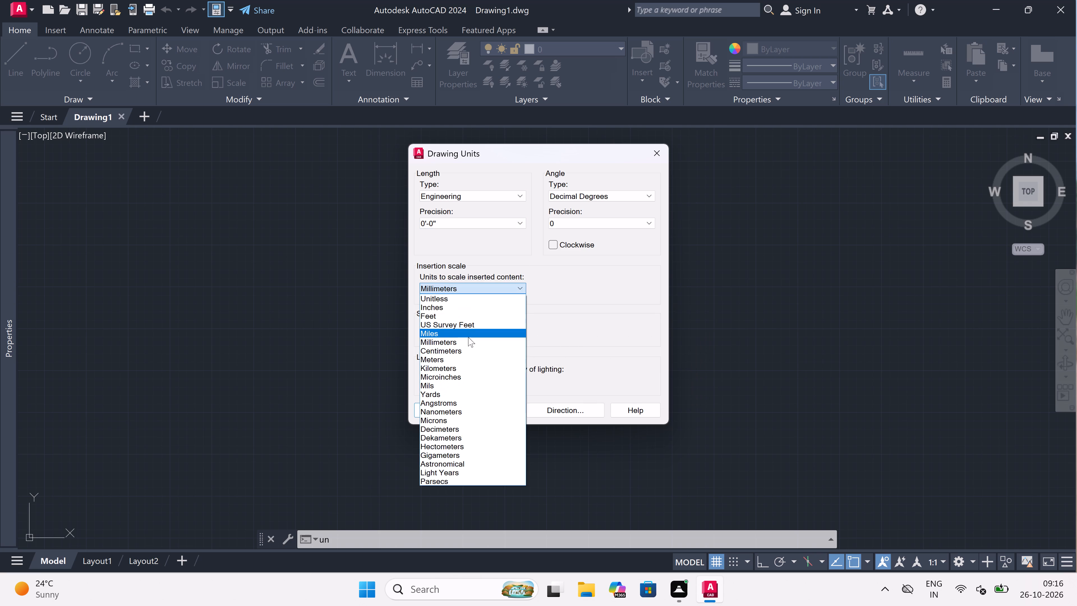
pyautogui.click(456, 309)
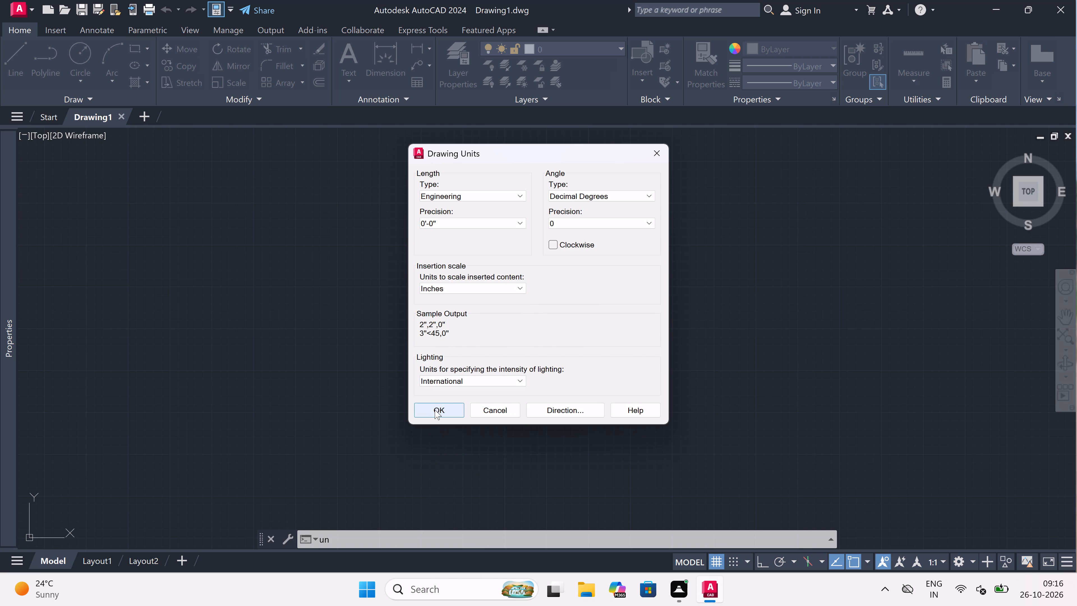
pyautogui.click(435, 410)
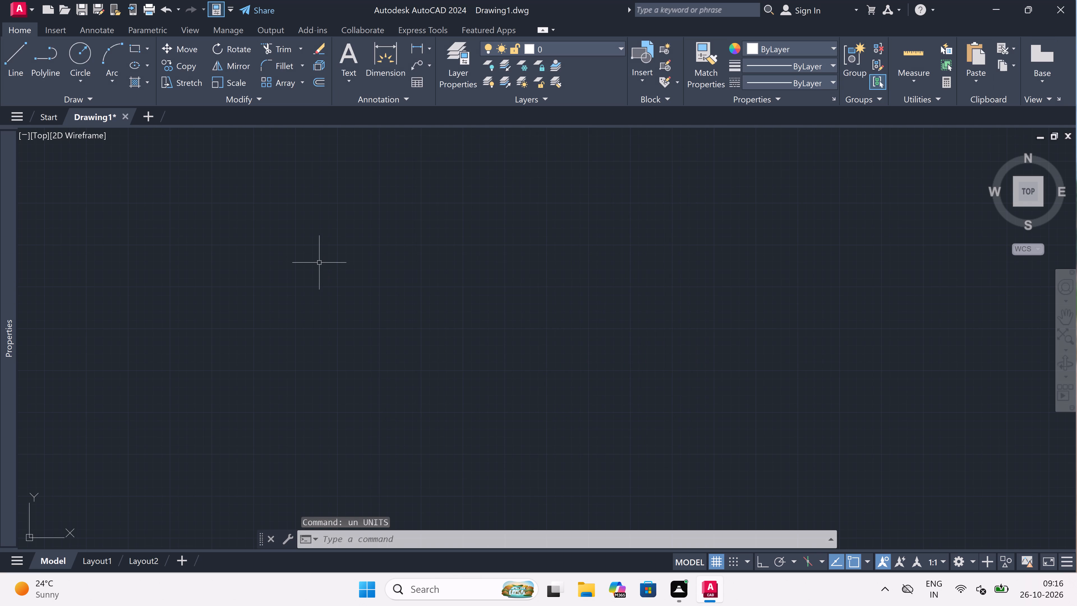
# Draw a horizontal and a vertical construction line through one common point with Ortho on.
pyautogui.write('xl')
pyautogui.press('space')
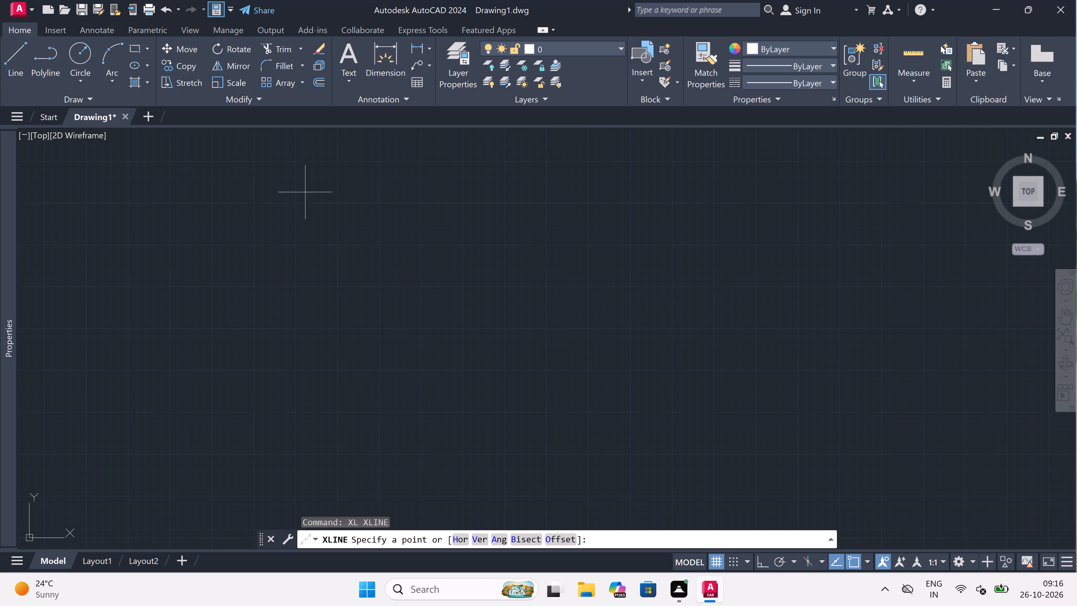
pyautogui.click(305, 190)
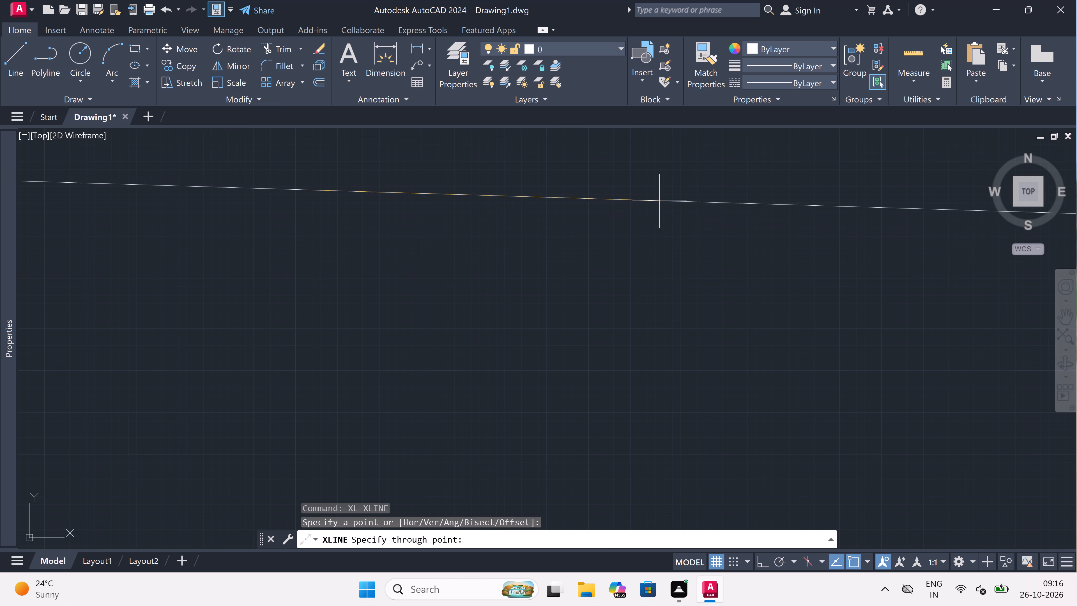
pyautogui.press('F8')
pyautogui.moveTo(516, 184); pyautogui.dragTo(516, 188)
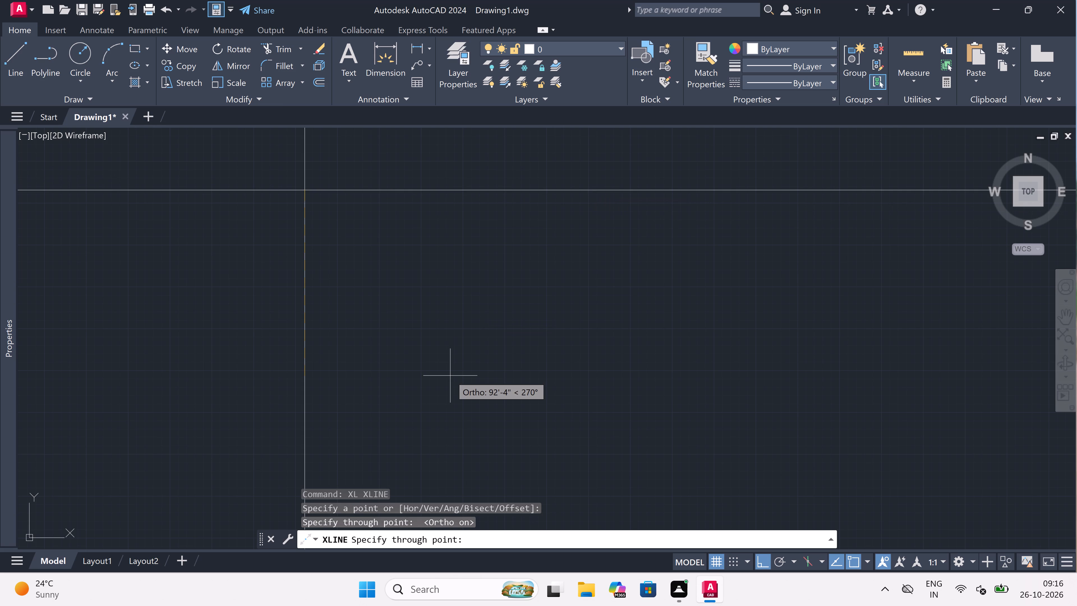
pyautogui.click(450, 375)
pyautogui.press('Escape')
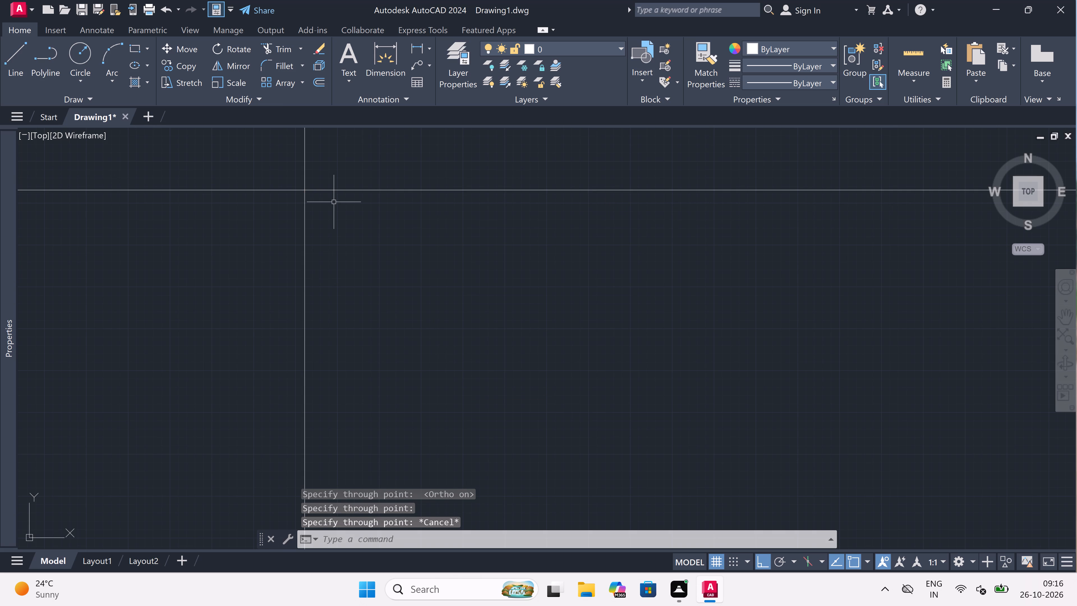
# Trim the construction lines above and to the west of their intersection so they form the upper-left corner of the outline.
pyautogui.write('tr')
pyautogui.press('space')
pyautogui.click(313, 168)
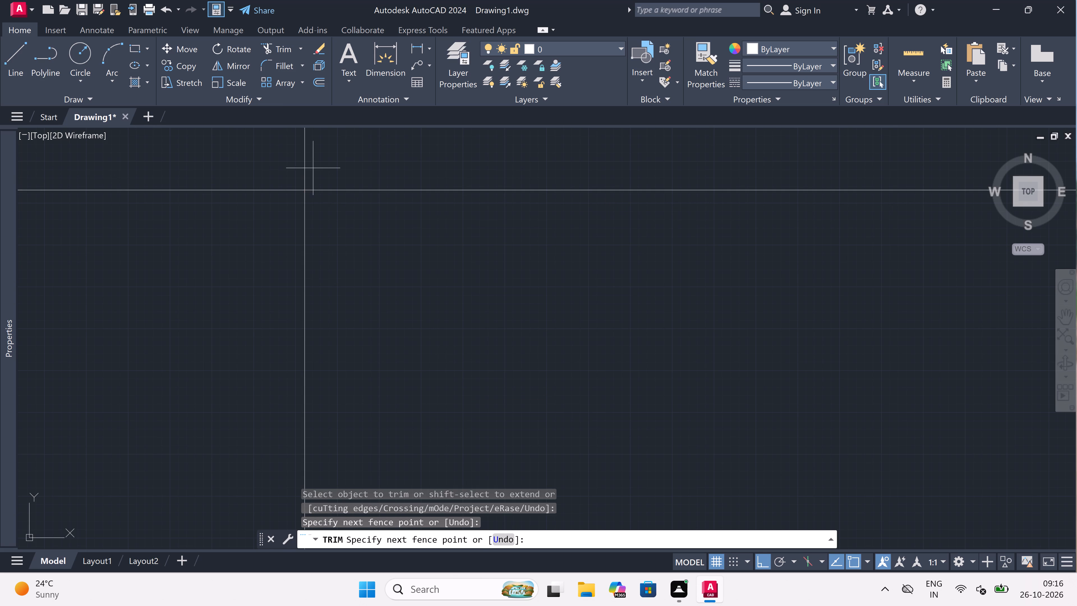
pyautogui.click(231, 216)
pyautogui.press('Escape')
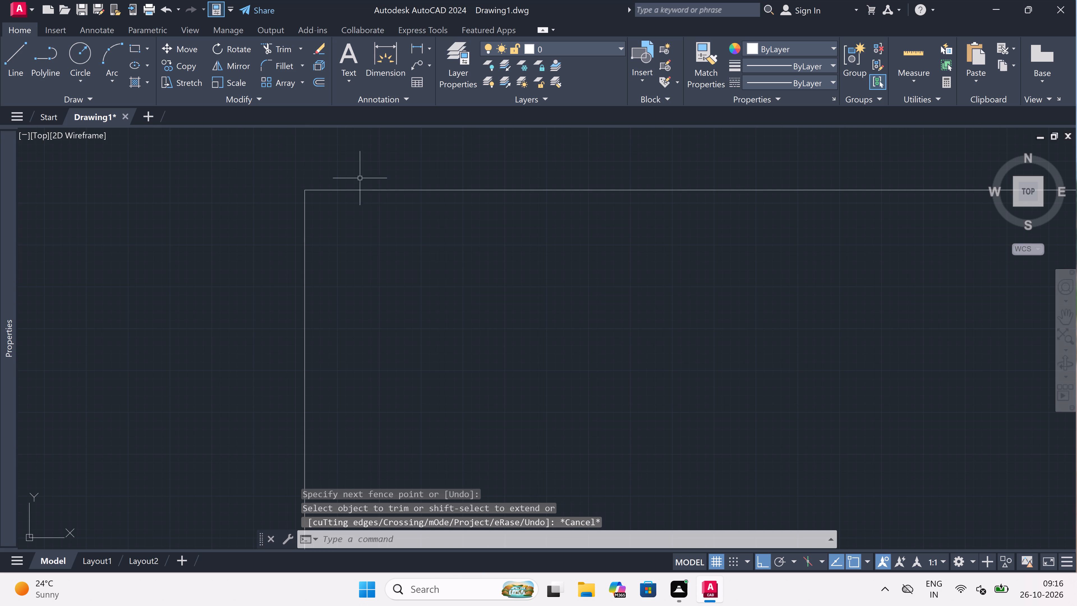
# Offset the horizontal and vertical outline lines 4.5" inward to form the wall thickness.
pyautogui.scroll(2, 336, 178)
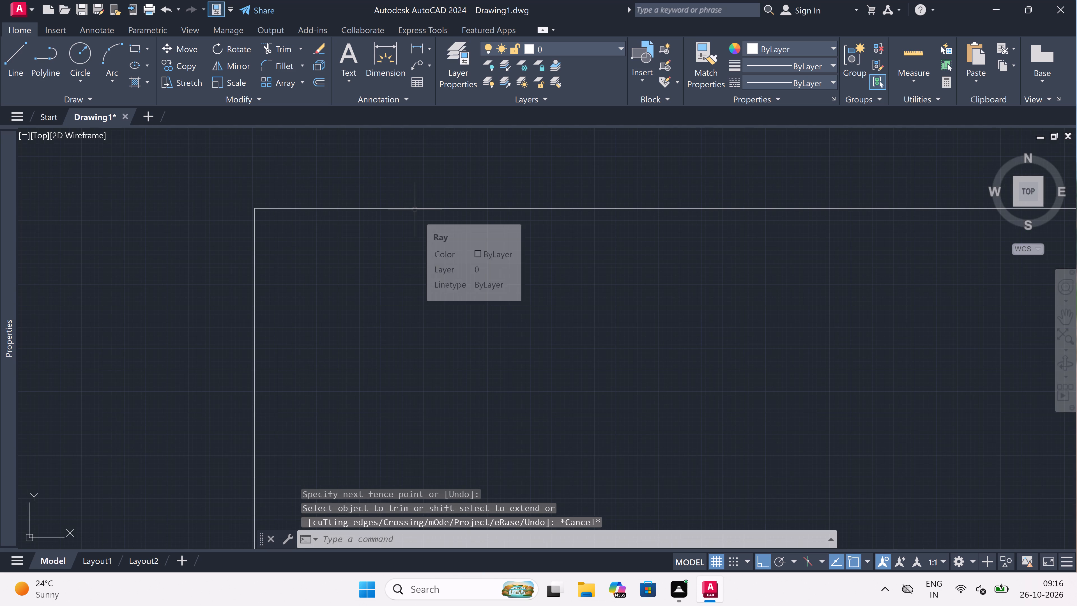
pyautogui.press('o')
pyautogui.press('space')
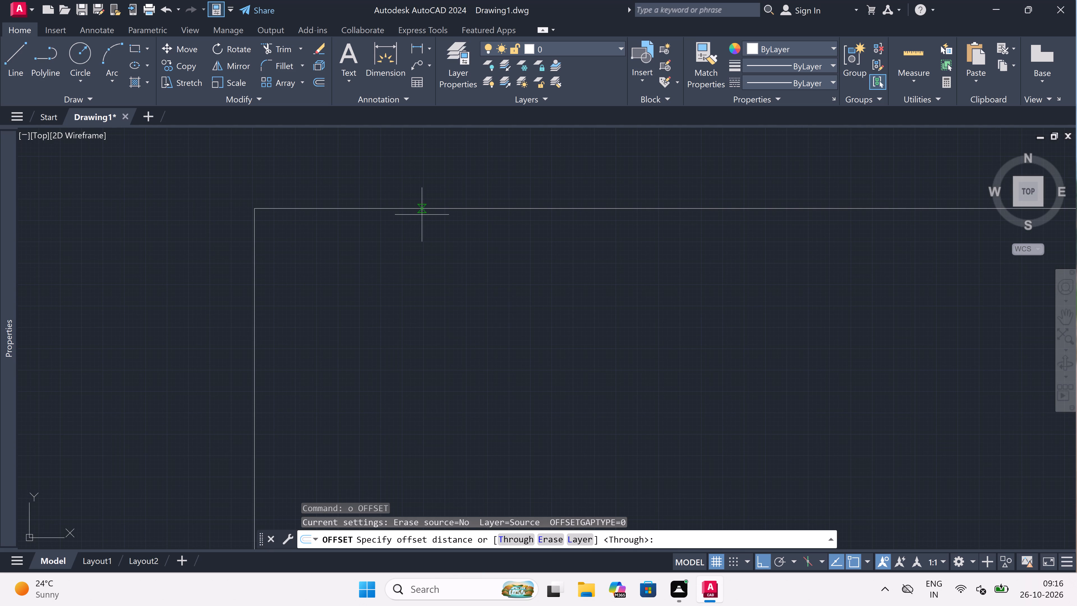
pyautogui.click(423, 212)
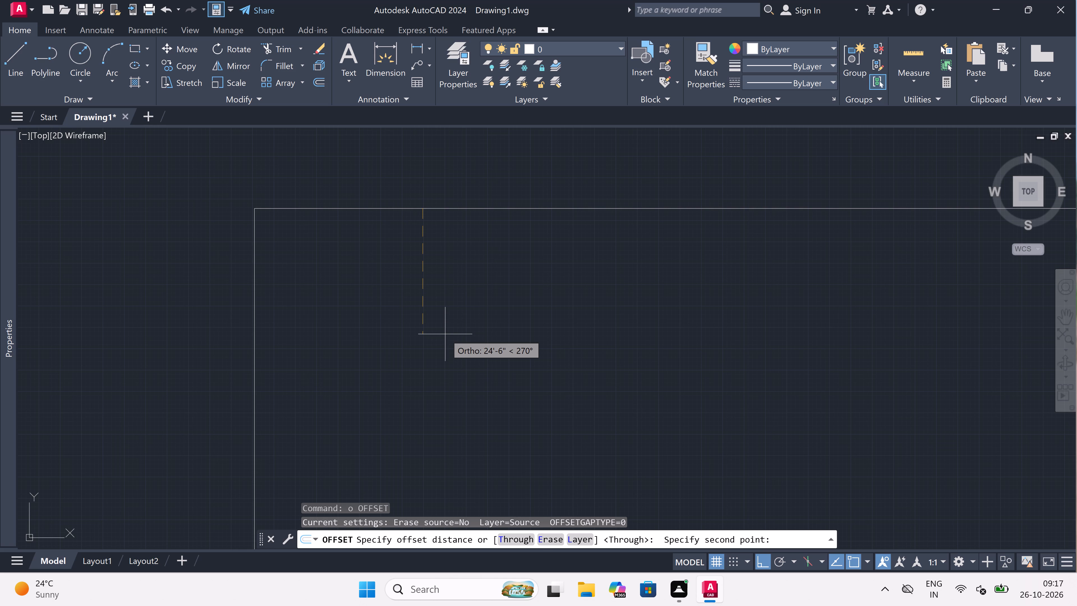
pyautogui.write('4.5"')
pyautogui.press('space')
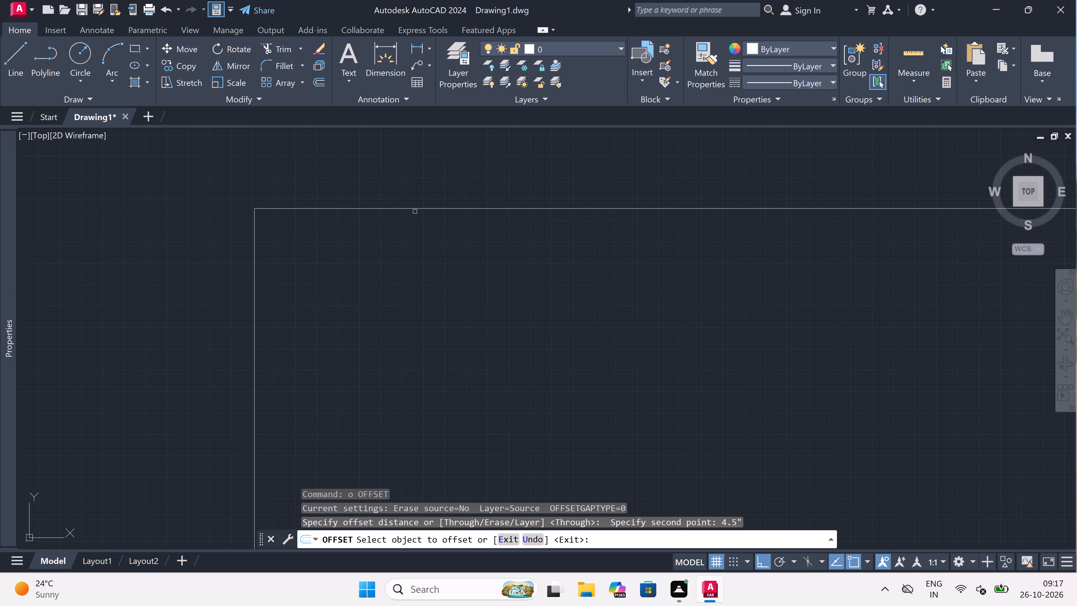
pyautogui.moveTo(415, 208); pyautogui.dragTo(409, 239)
pyautogui.click(393, 276)
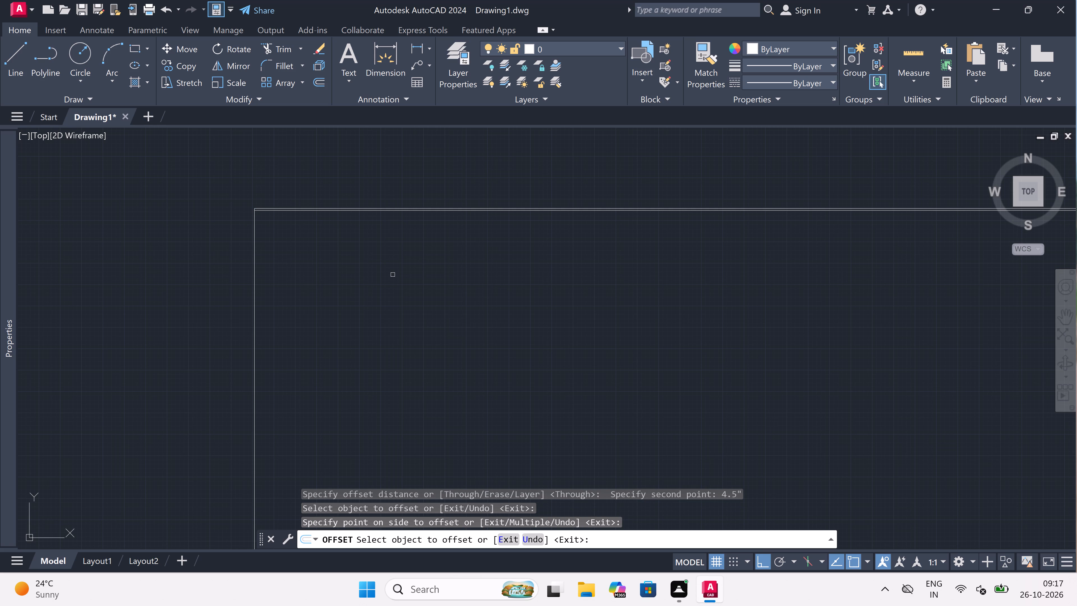
pyautogui.scroll(-2, 393, 275)
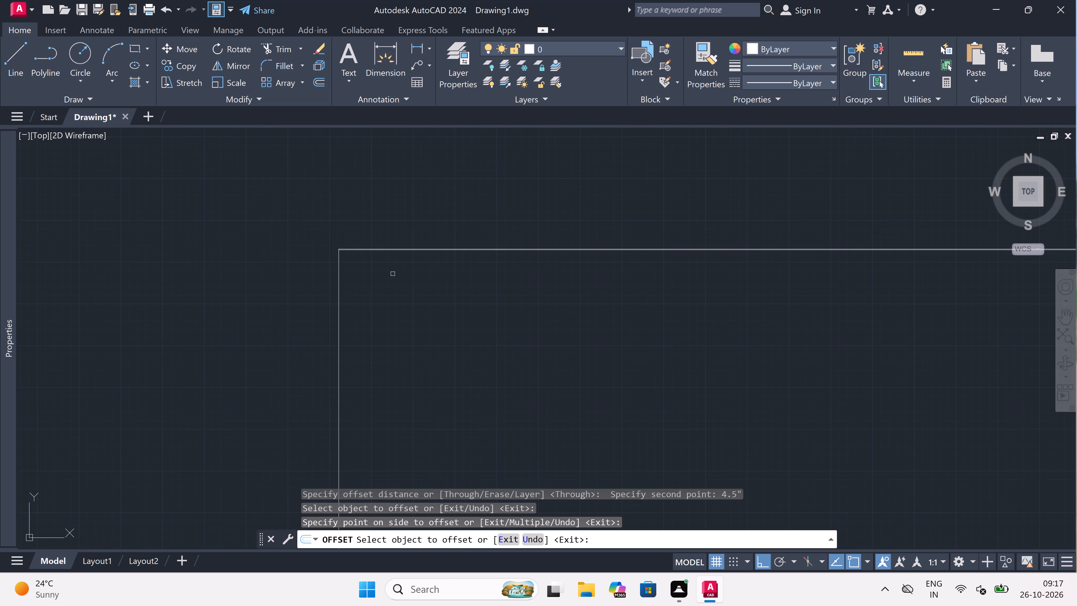
pyautogui.scroll(4, 356, 243)
pyautogui.scroll(1, 310, 284)
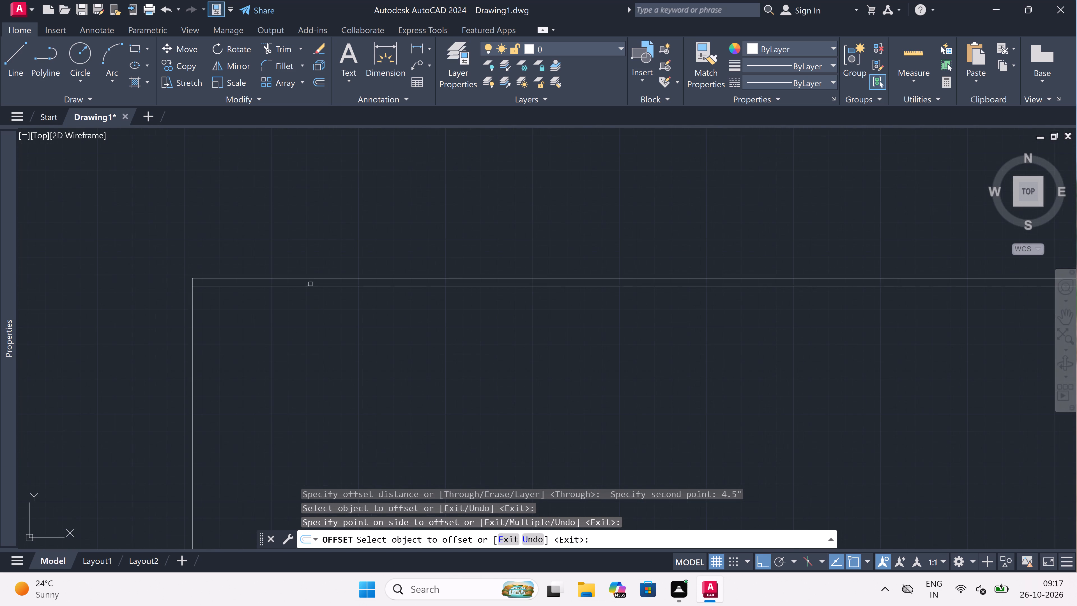
pyautogui.scroll(1, 272, 306)
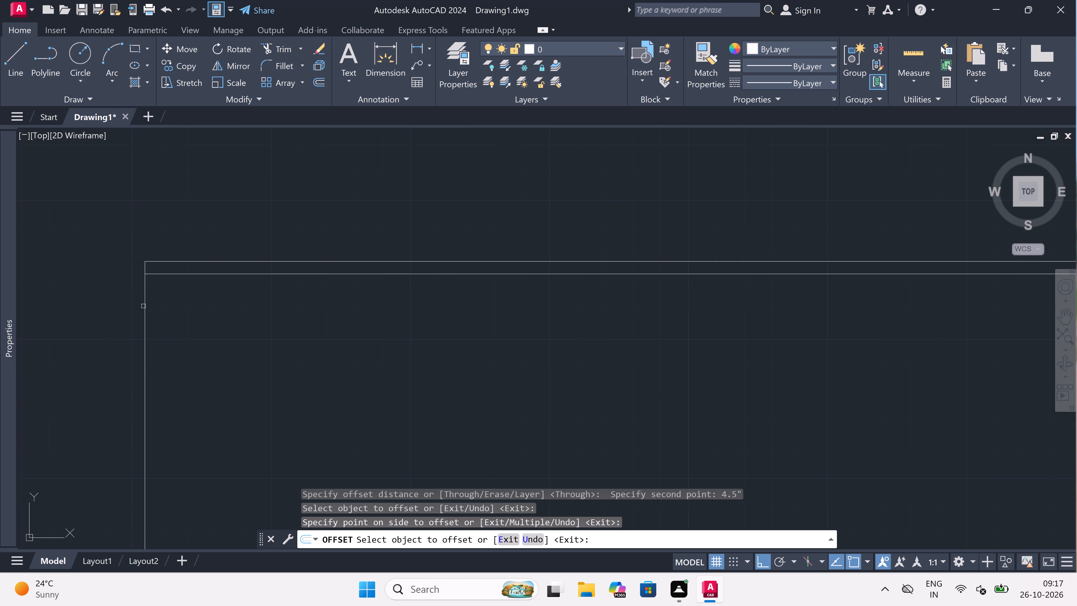
pyautogui.moveTo(143, 306); pyautogui.dragTo(176, 315)
pyautogui.click(208, 325)
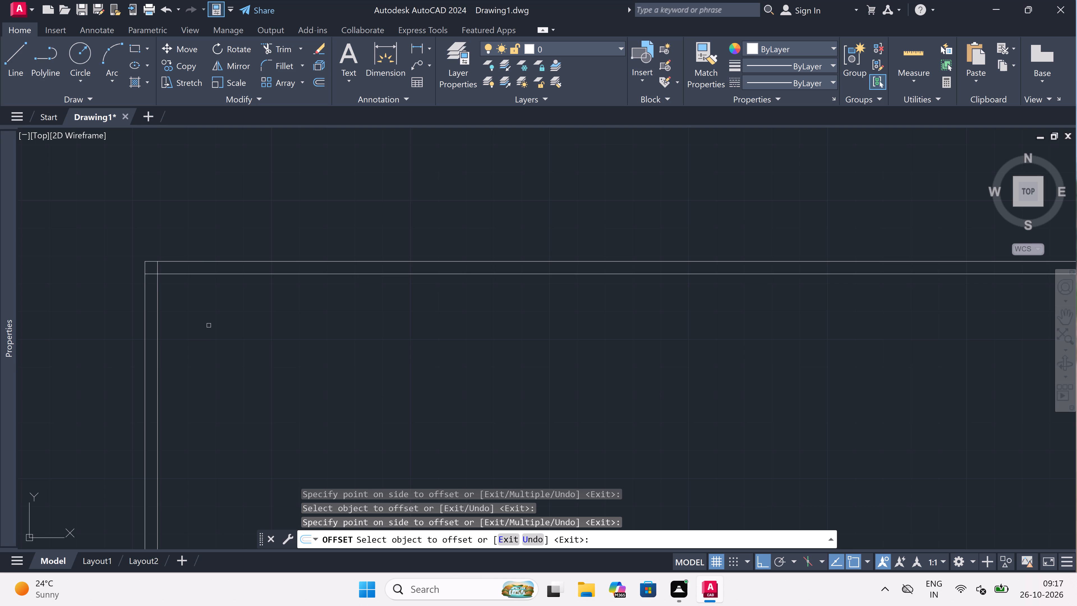
pyautogui.press('Escape')
# Trim the overlapping ends of the two inner wall lines so they meet in a clean corner.
pyautogui.scroll(1, 137, 267)
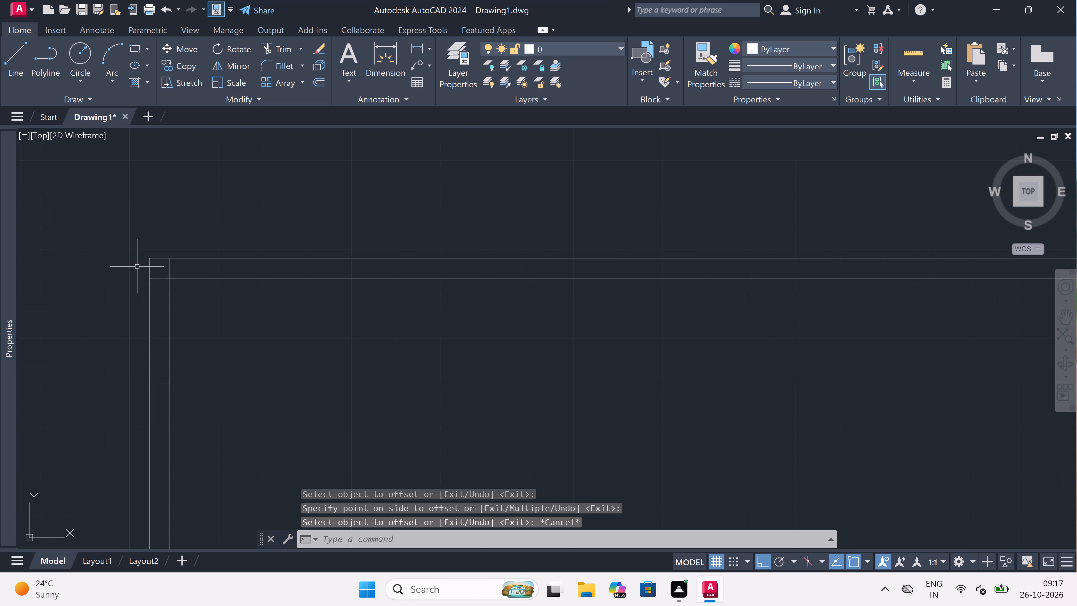
pyautogui.scroll(1, 137, 267)
pyautogui.press('t')
pyautogui.write('r')
pyautogui.press('space')
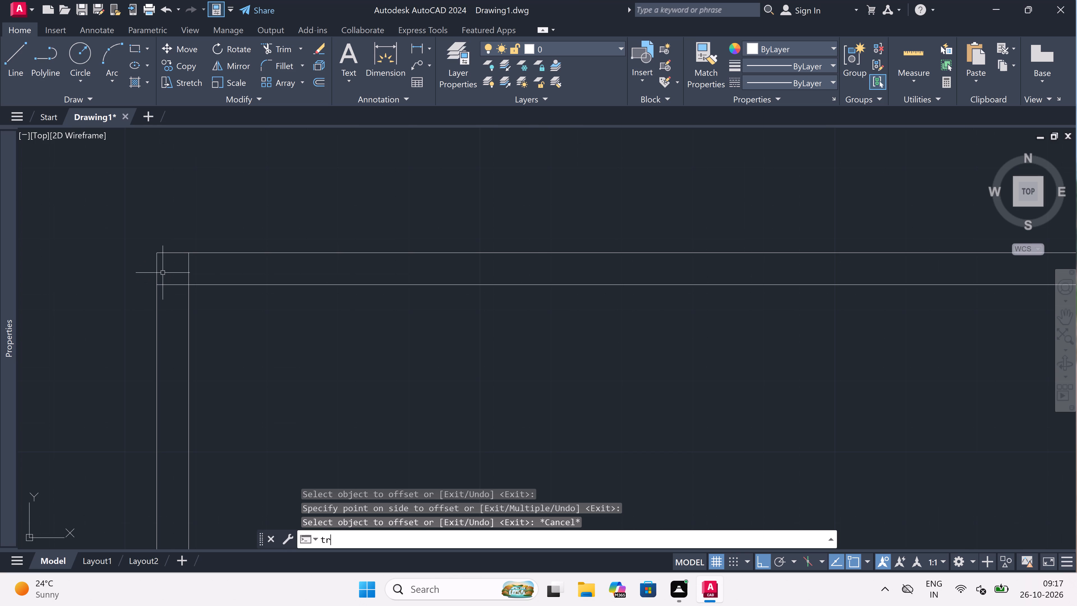
pyautogui.scroll(2, 167, 274)
pyautogui.click(169, 274)
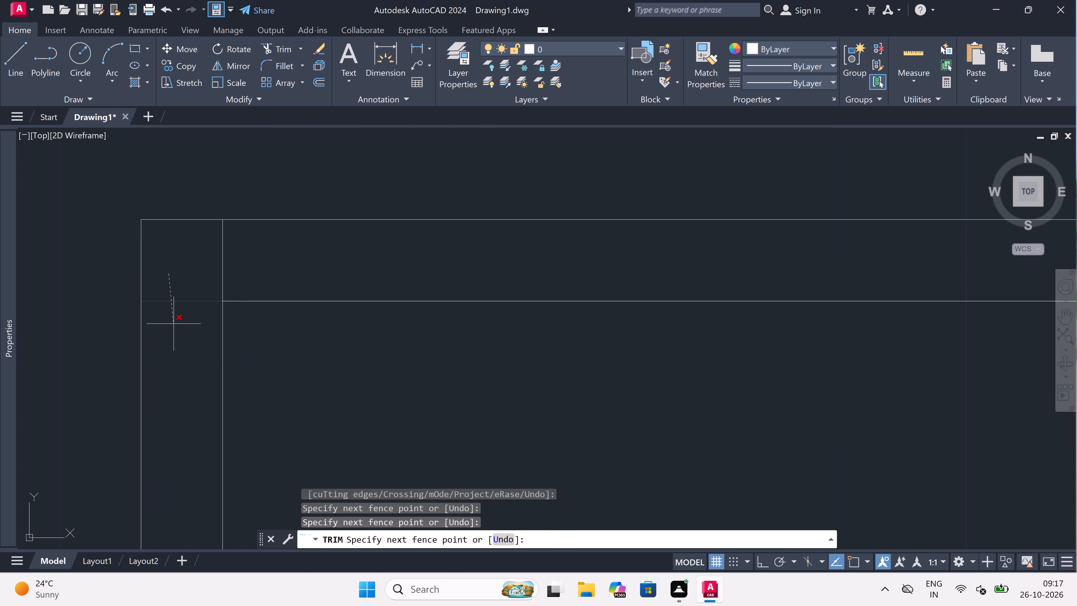
pyautogui.moveTo(174, 323); pyautogui.dragTo(178, 320)
pyautogui.click(203, 263)
pyautogui.click(315, 282)
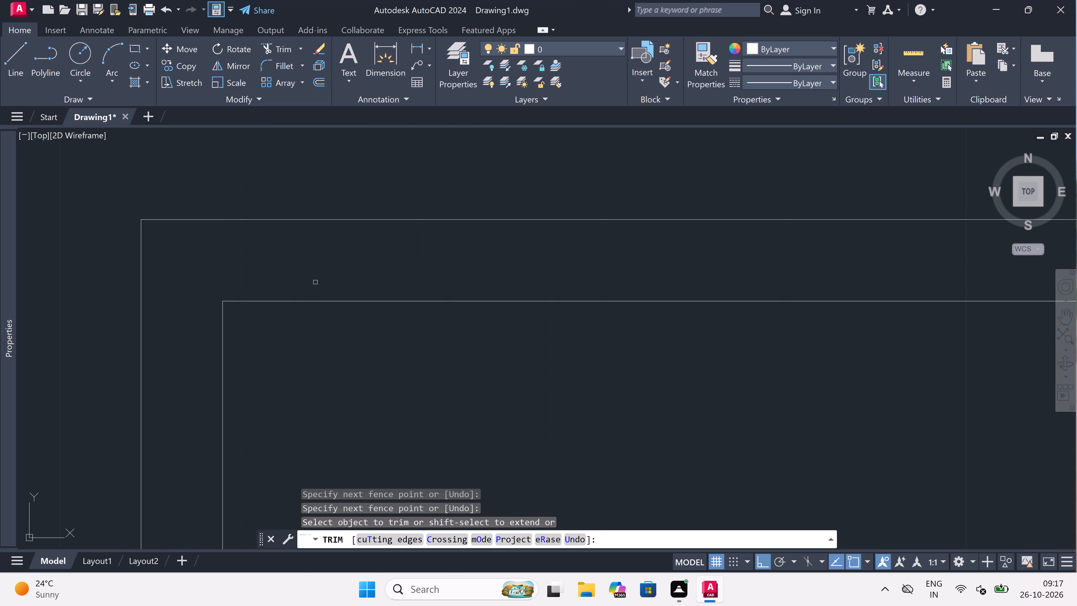
pyautogui.press('Escape')
# Offset the inner line of the horizontal wall 3' downward into the plan.
pyautogui.scroll(-3, 470, 300)
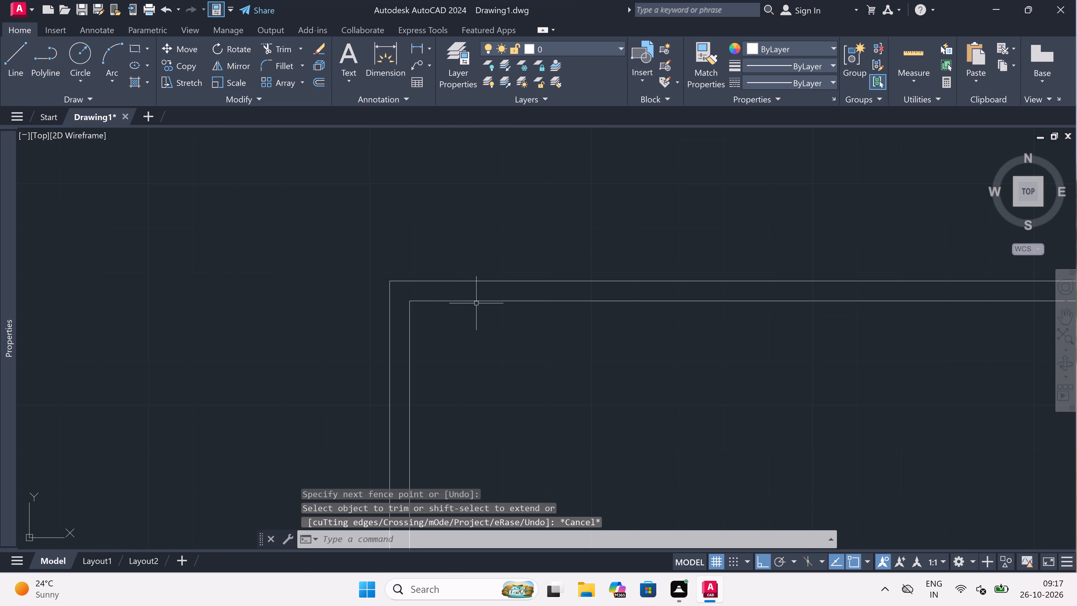
pyautogui.scroll(1, 473, 320)
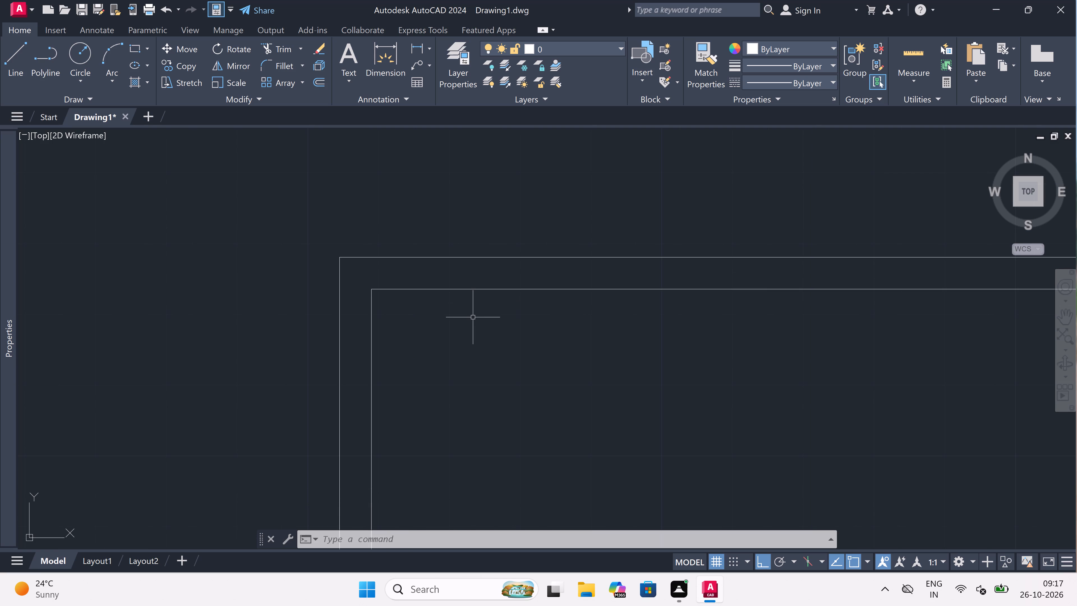
pyautogui.scroll(1, 477, 304)
pyautogui.write('o')
pyautogui.press('space')
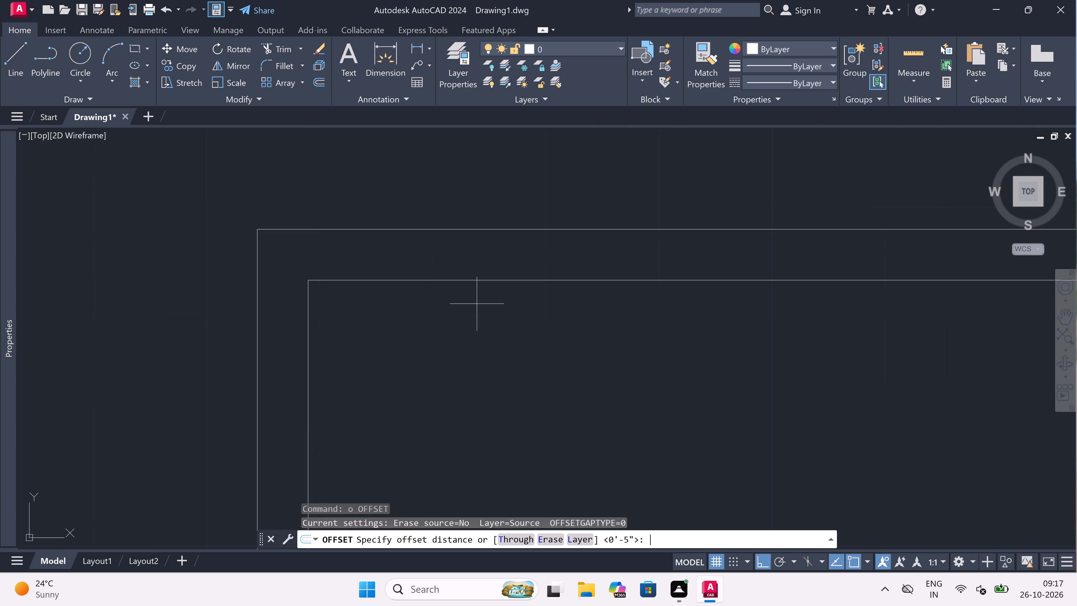
pyautogui.click(481, 280)
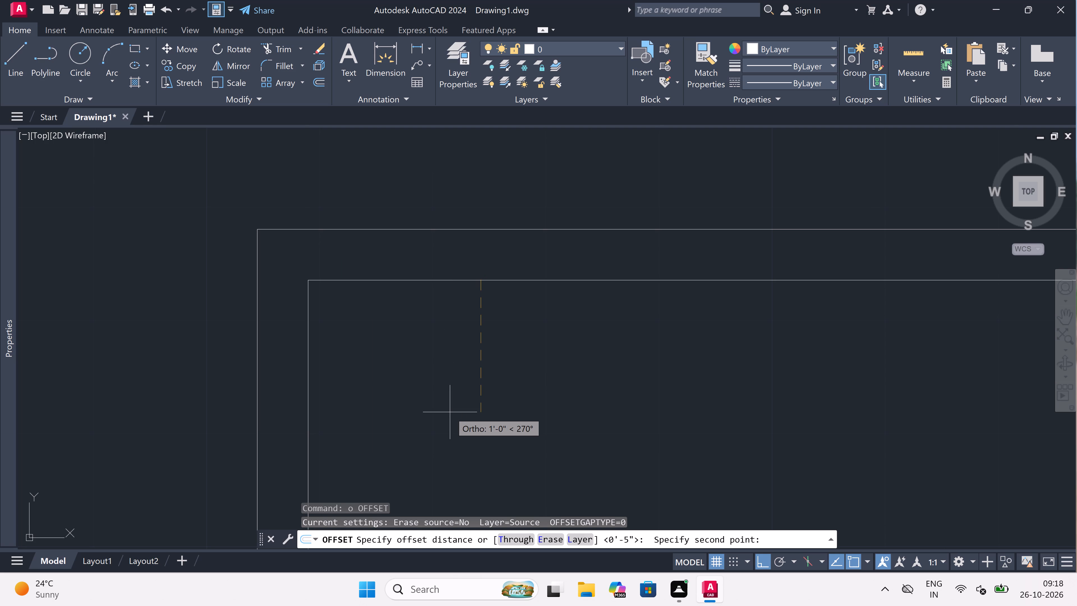
pyautogui.write("3'")
pyautogui.press('space')
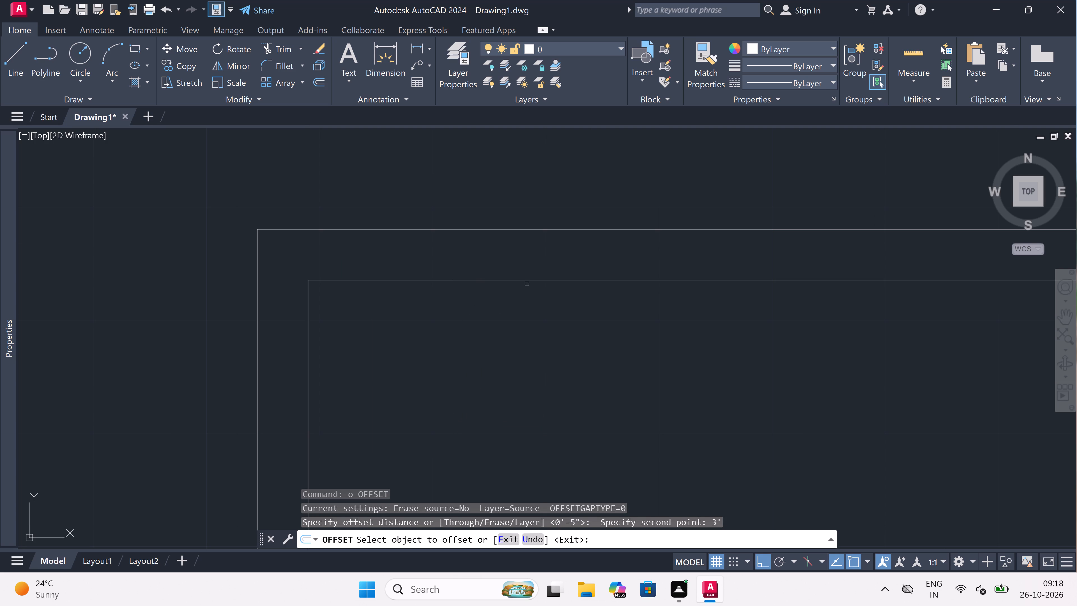
pyautogui.scroll(-2, 527, 281)
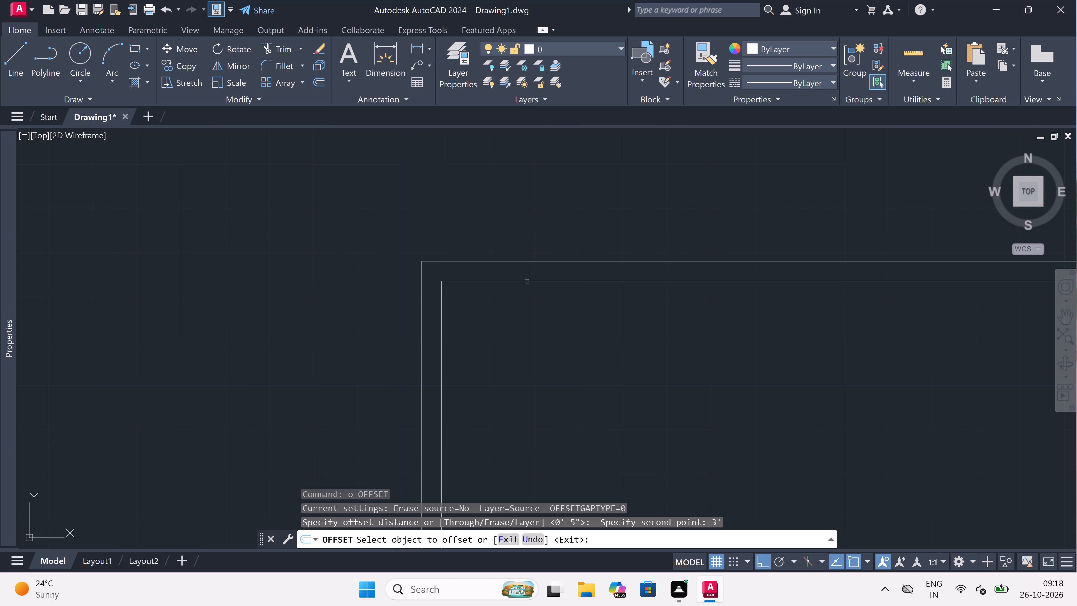
pyautogui.moveTo(527, 281); pyautogui.dragTo(530, 292)
pyautogui.click(530, 398)
pyautogui.press('Escape')
# Offset the inner line of the vertical wall 3'10" to the east, into the plan.
pyautogui.scroll(-4, 531, 393)
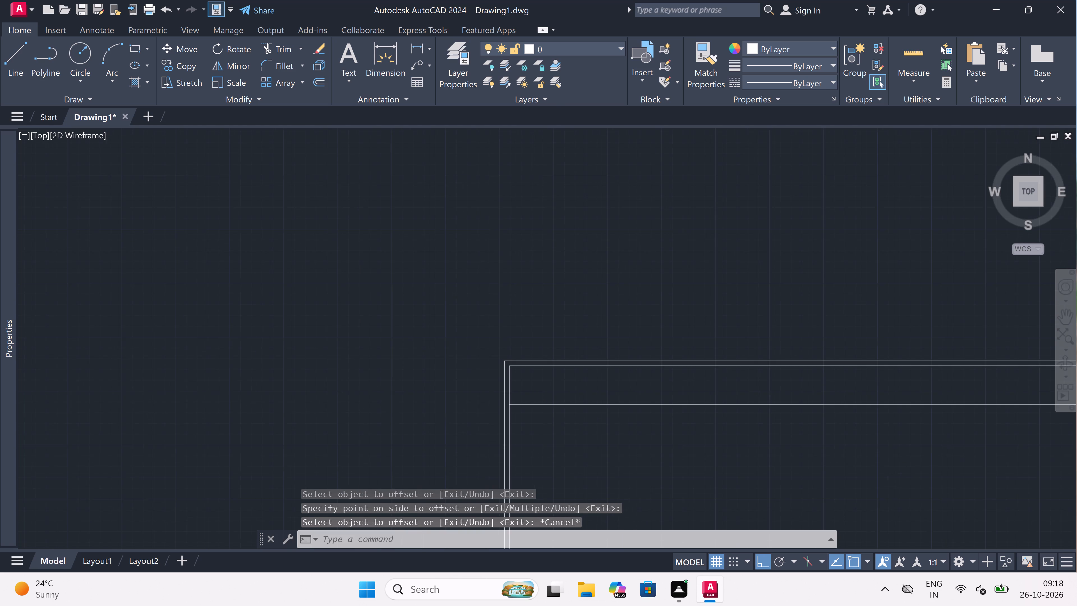
pyautogui.scroll(4, 530, 401)
pyautogui.press('space')
pyautogui.moveTo(446, 421); pyautogui.dragTo(460, 425)
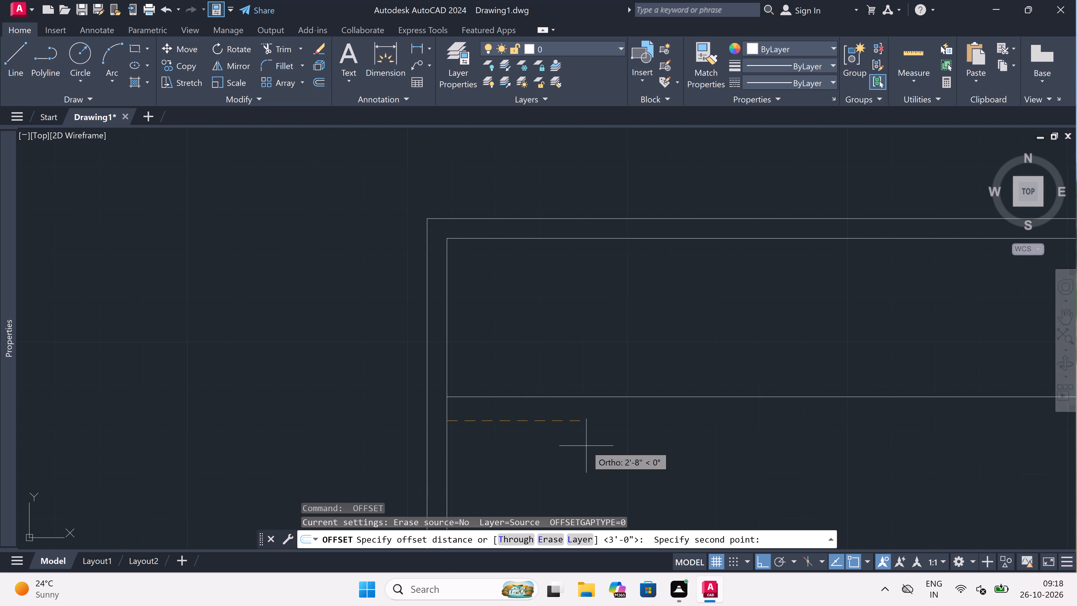
pyautogui.write('3\'10"')
pyautogui.press('space')
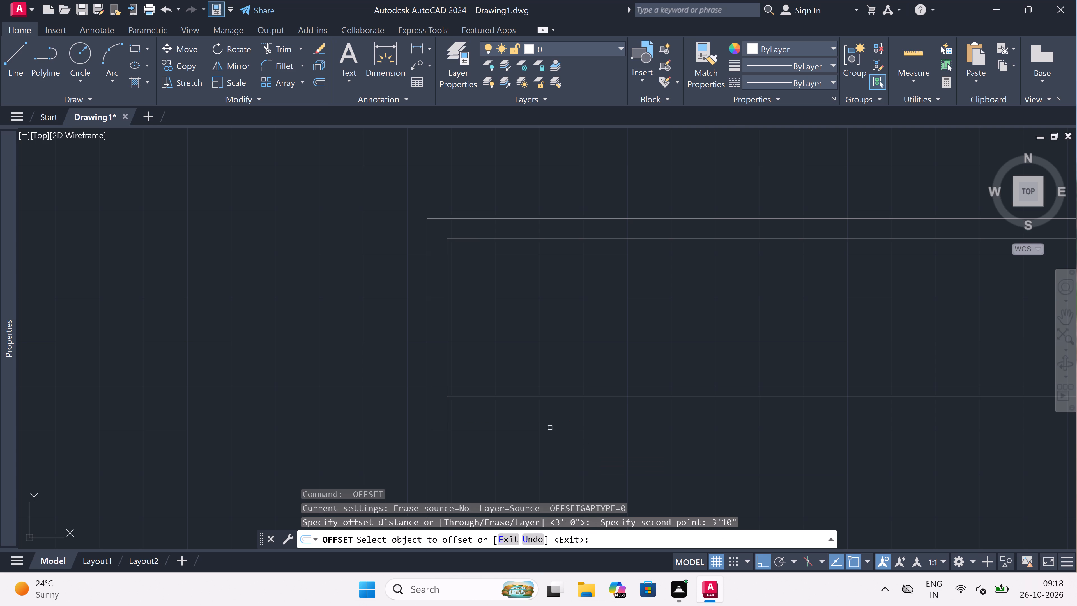
pyautogui.moveTo(448, 418); pyautogui.dragTo(448, 418)
pyautogui.moveTo(448, 418); pyautogui.dragTo(538, 437)
pyautogui.click(706, 460)
pyautogui.press('Escape')
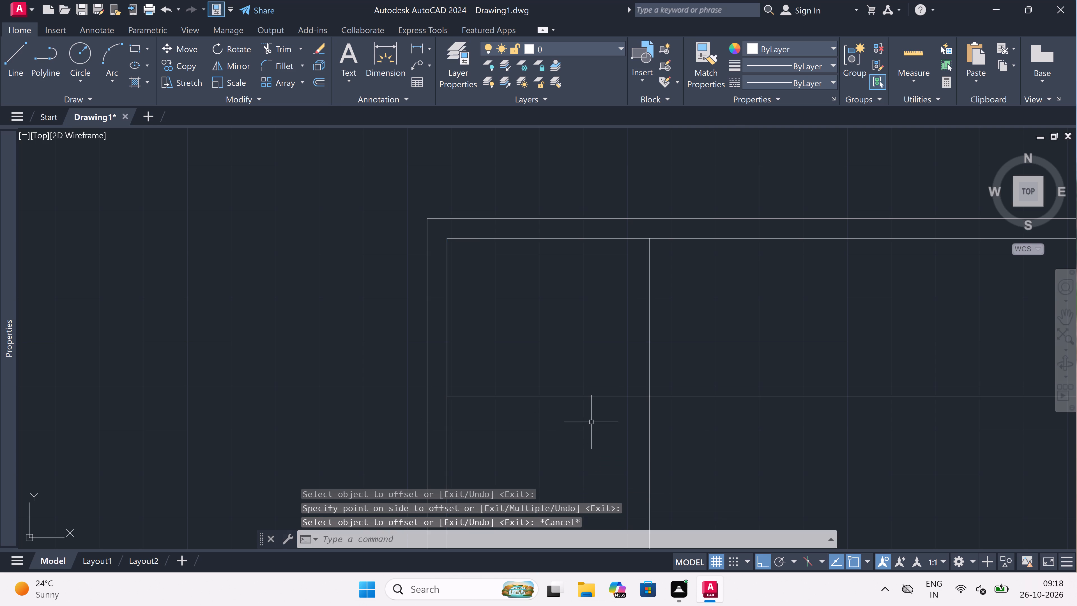
# Trim the ends of the 3' and 3'10" offset lines past their intersection so they form a clean corner.
pyautogui.press('t')
pyautogui.press('r')
pyautogui.press('space')
pyautogui.click(563, 397)
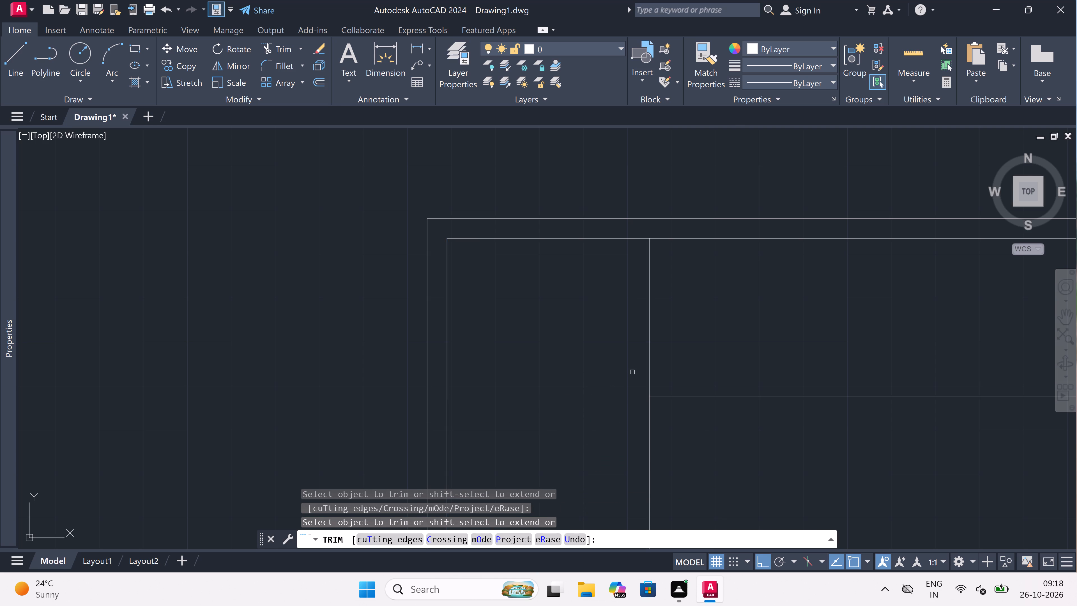
pyautogui.click(658, 353)
pyautogui.click(615, 351)
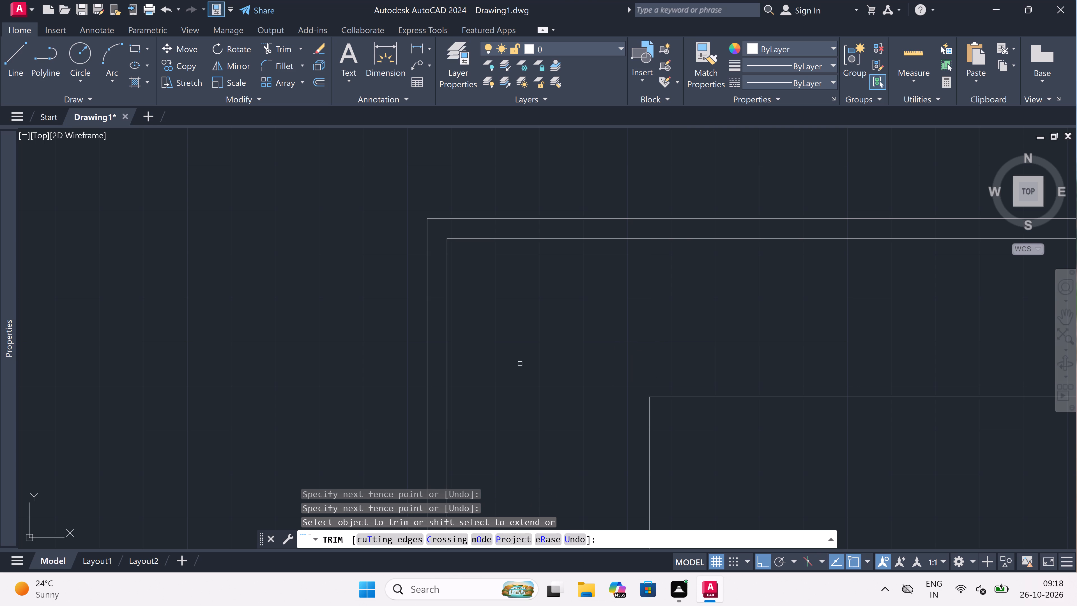
pyautogui.press('Escape')
# Offset the horizontal and vertical lines of the inner corner 9" inward to give that wall its thickness.
pyautogui.scroll(-3, 520, 363)
pyautogui.scroll(2, 571, 389)
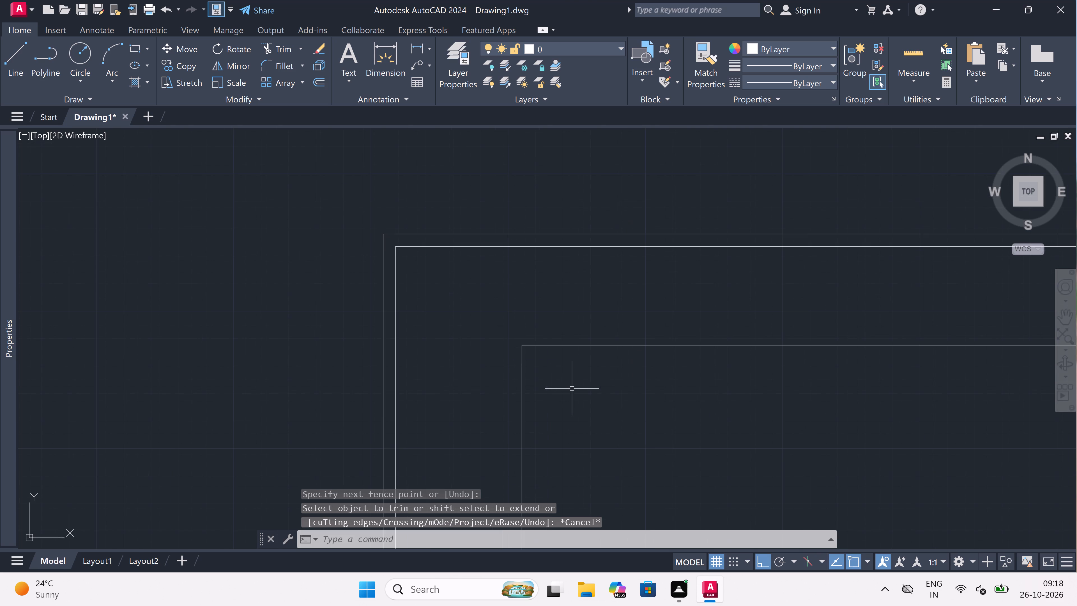
pyautogui.press('o')
pyautogui.press('space')
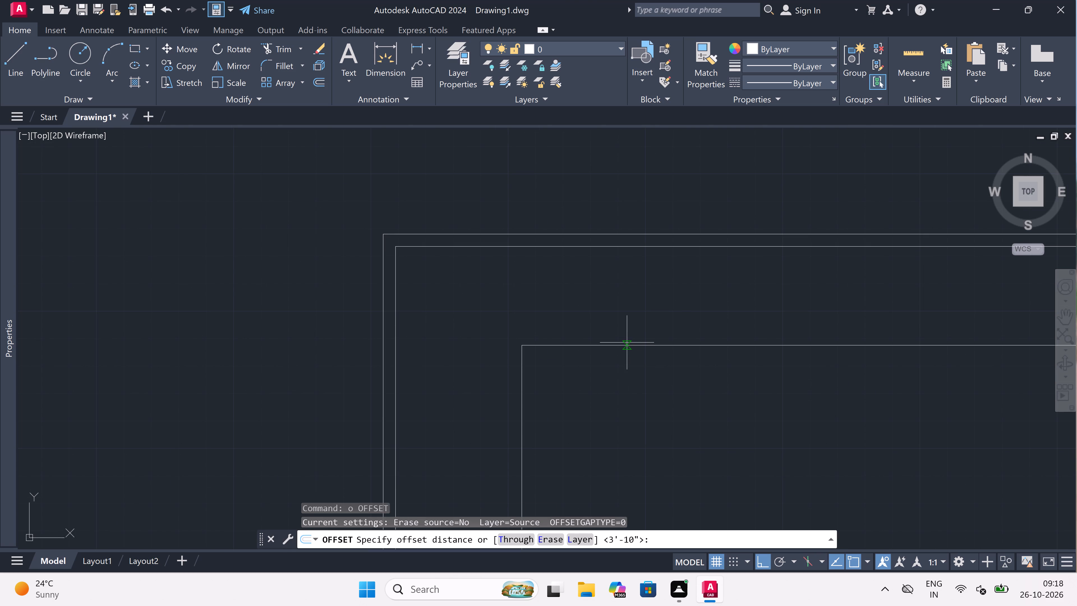
pyautogui.click(627, 342)
pyautogui.press('9')
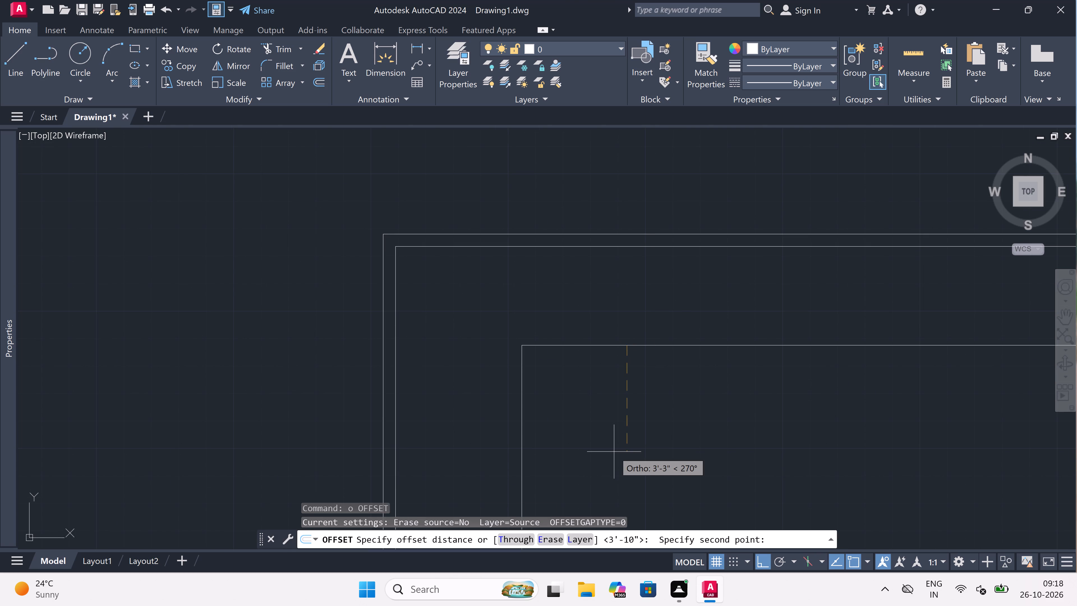
pyautogui.write('"')
pyautogui.press('space')
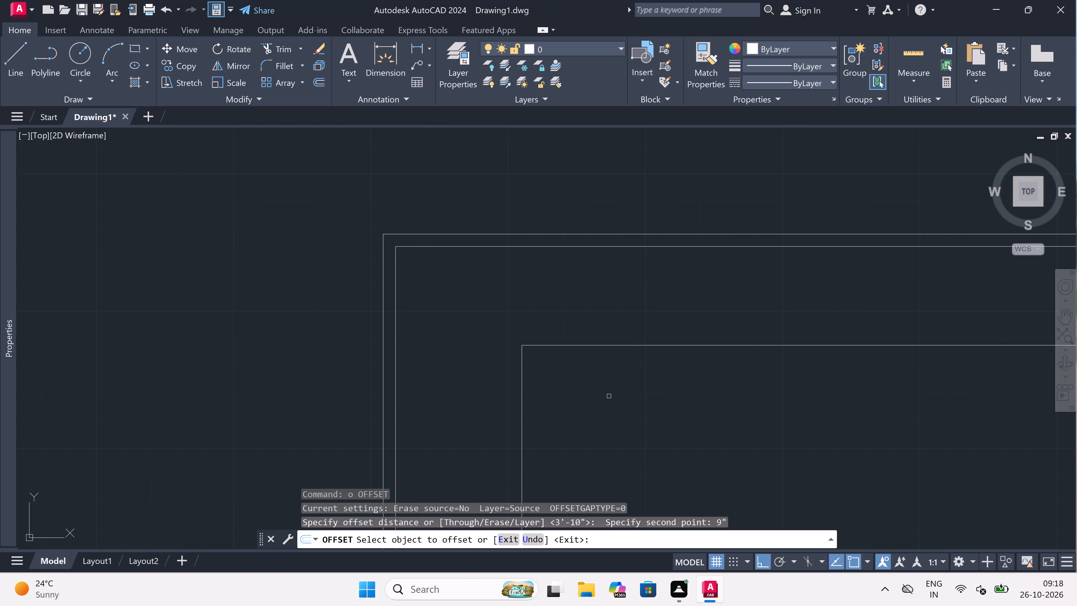
pyautogui.moveTo(621, 345); pyautogui.dragTo(613, 375)
pyautogui.click(608, 393)
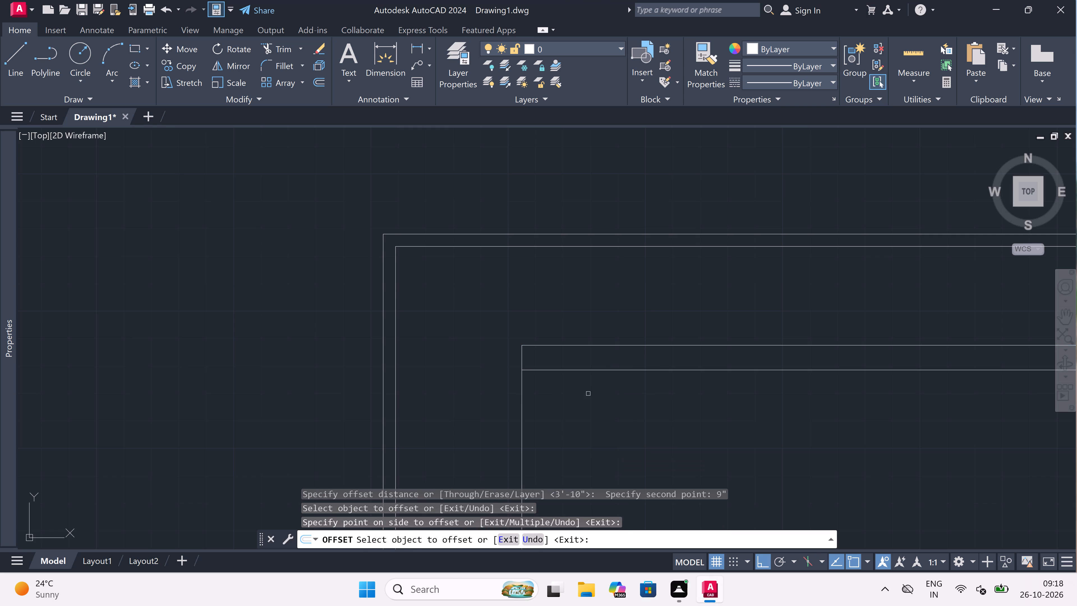
pyautogui.moveTo(522, 399); pyautogui.dragTo(563, 405)
pyautogui.click(620, 405)
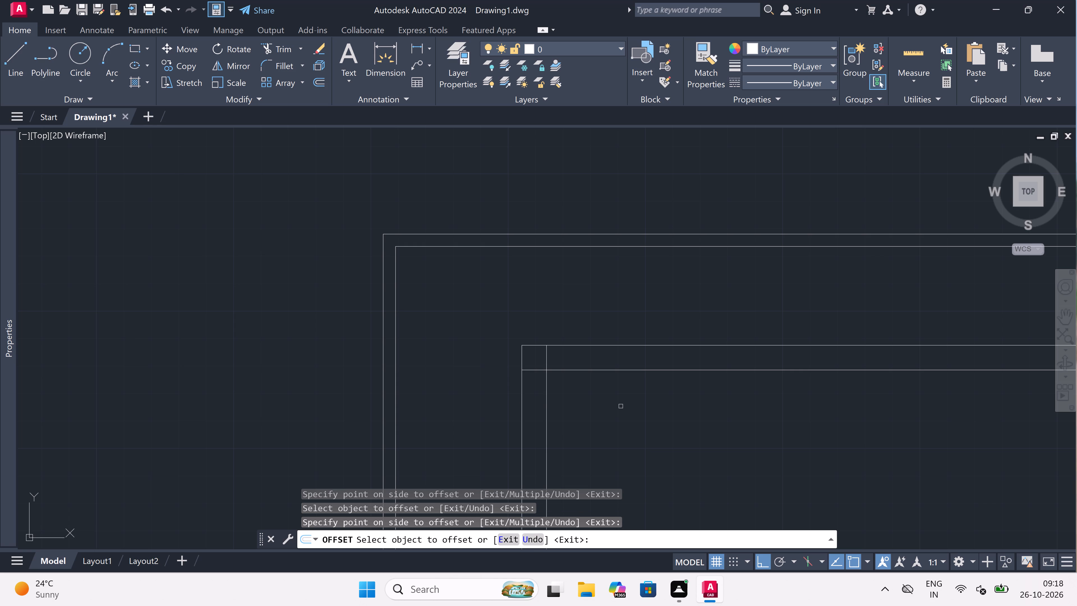
pyautogui.scroll(-2, 621, 406)
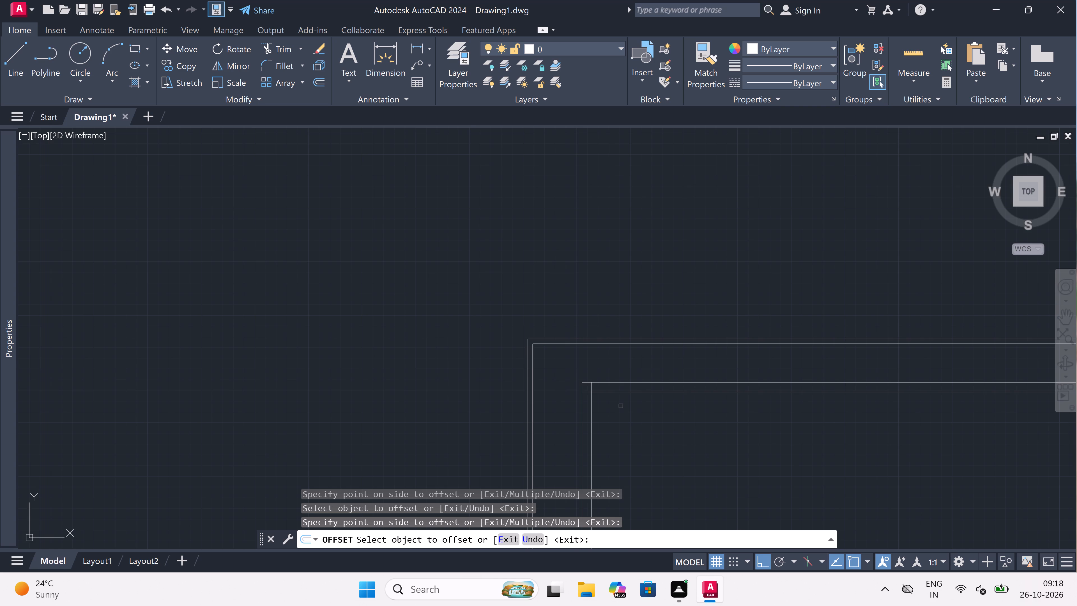
pyautogui.press('Escape')
# Trim the overlapping ends of the two 9" offset lines so they meet in a clean corner.
pyautogui.scroll(-2, 621, 405)
pyautogui.scroll(3, 622, 405)
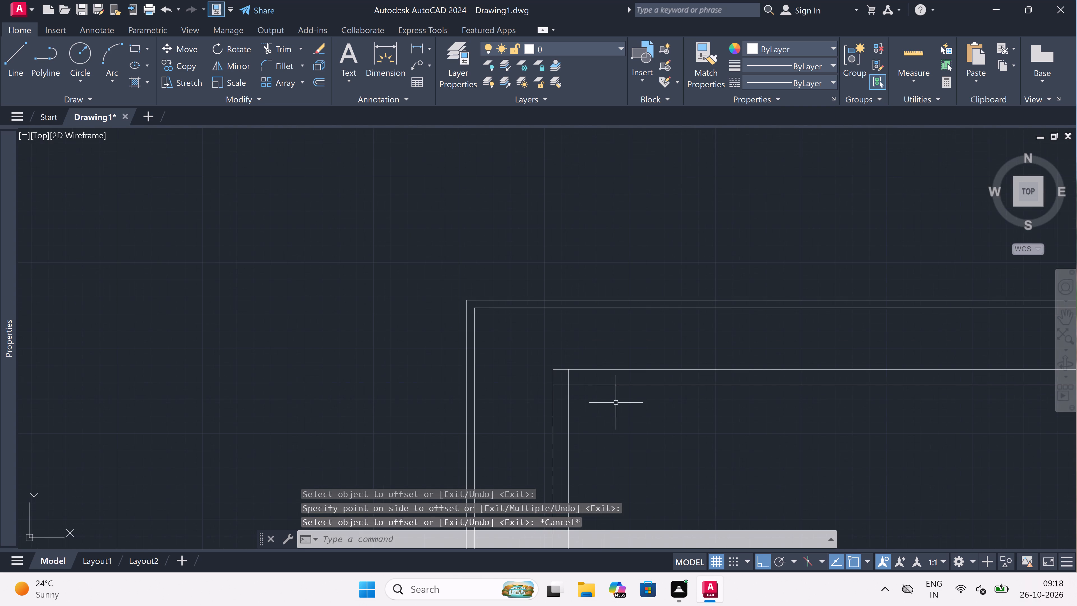
pyautogui.scroll(2, 563, 387)
pyautogui.write('tr')
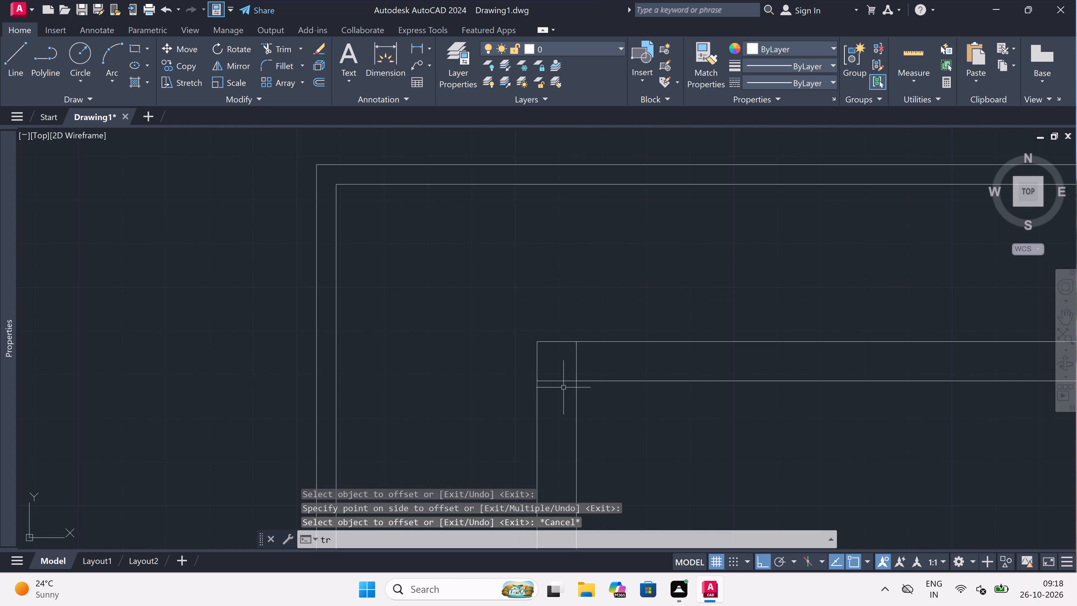
pyautogui.press('space')
pyautogui.scroll(1, 570, 380)
pyautogui.click(570, 380)
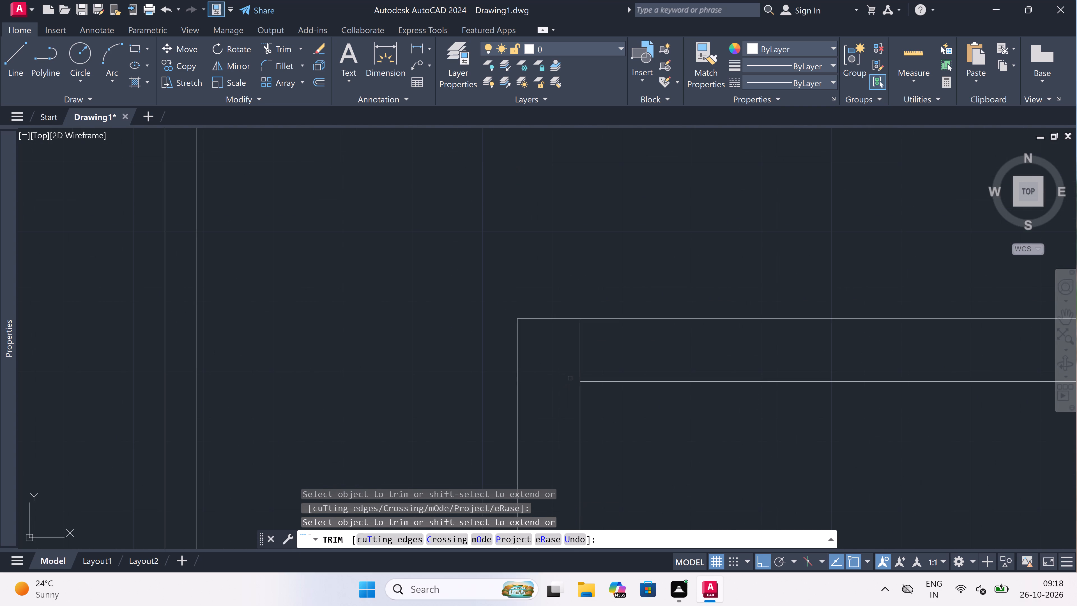
pyautogui.click(579, 357)
pyautogui.press('Escape')
# Offset the inner vertical line of the 9" wall 9' to the east to set the first room's width.
pyautogui.scroll(-5, 579, 357)
pyautogui.scroll(1, 666, 375)
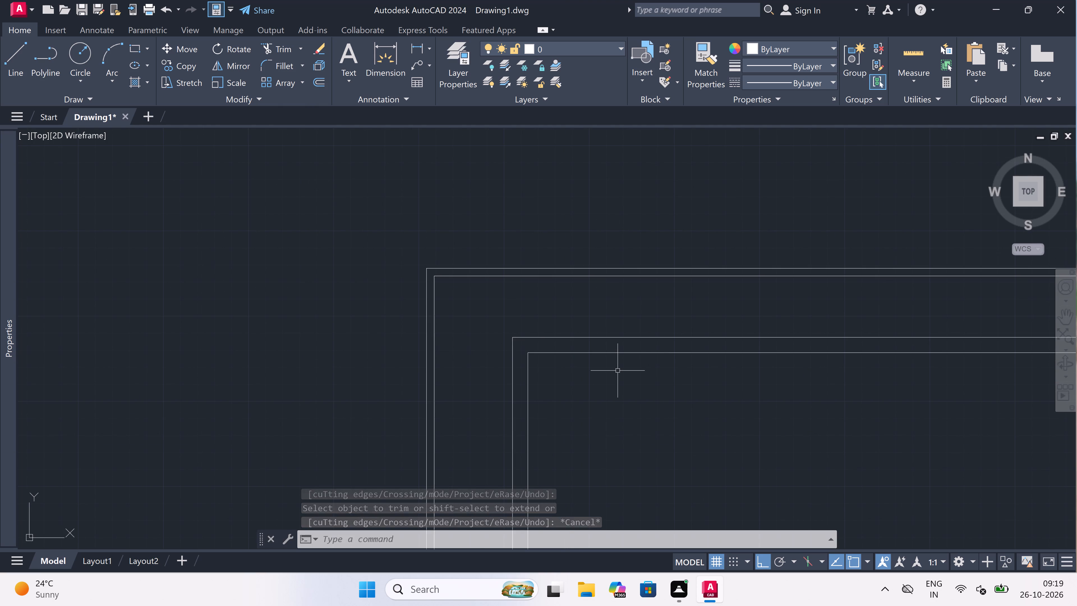
pyautogui.scroll(-3, 607, 367)
pyautogui.scroll(2, 632, 373)
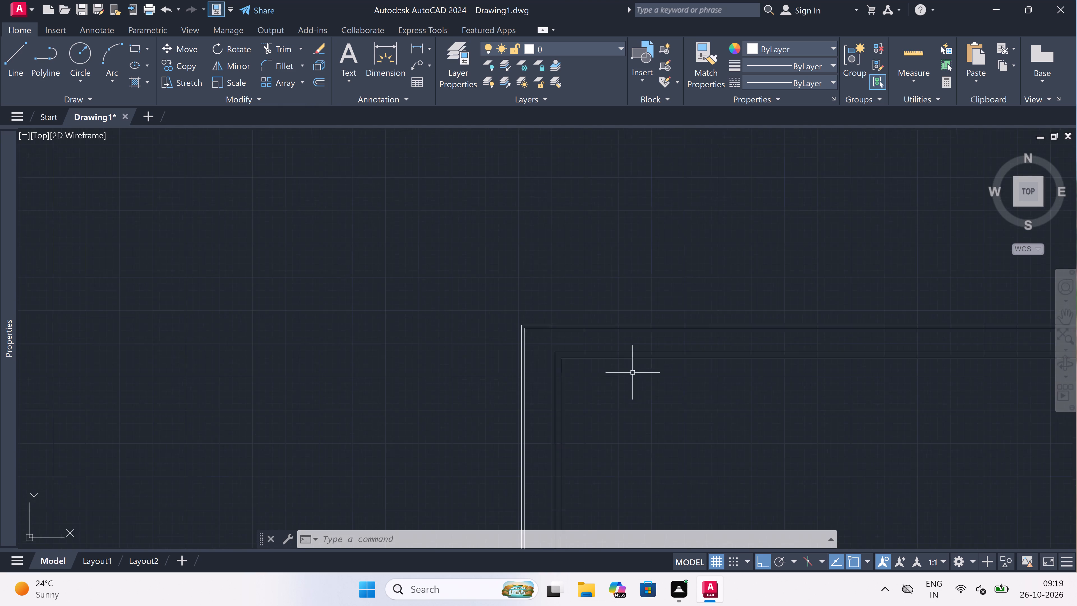
pyautogui.scroll(1, 632, 373)
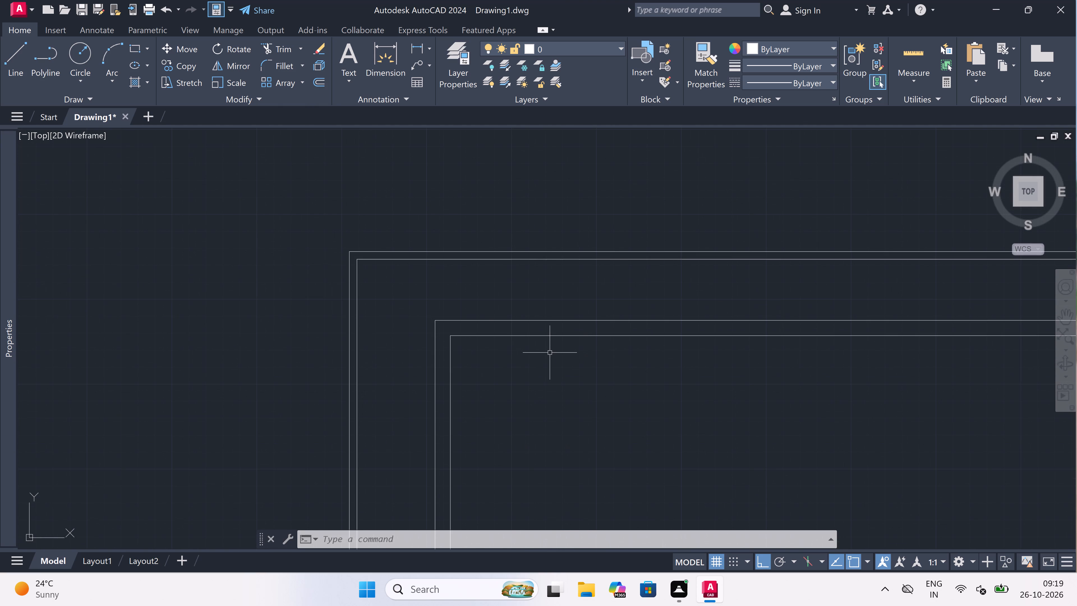
pyautogui.scroll(1, 550, 353)
pyautogui.press('o')
pyautogui.press('space')
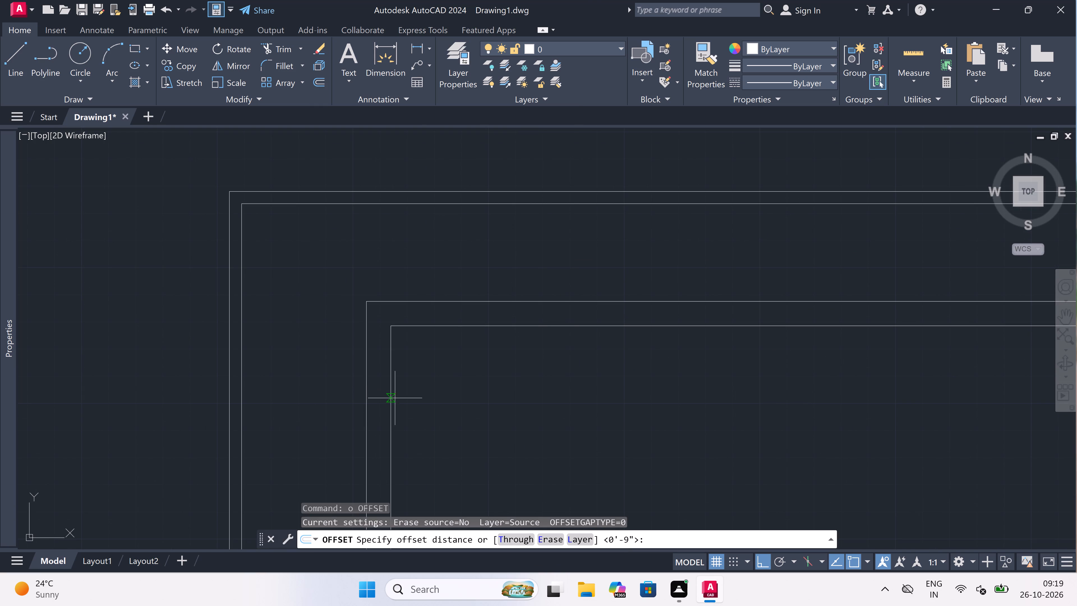
pyautogui.moveTo(392, 396); pyautogui.dragTo(406, 395)
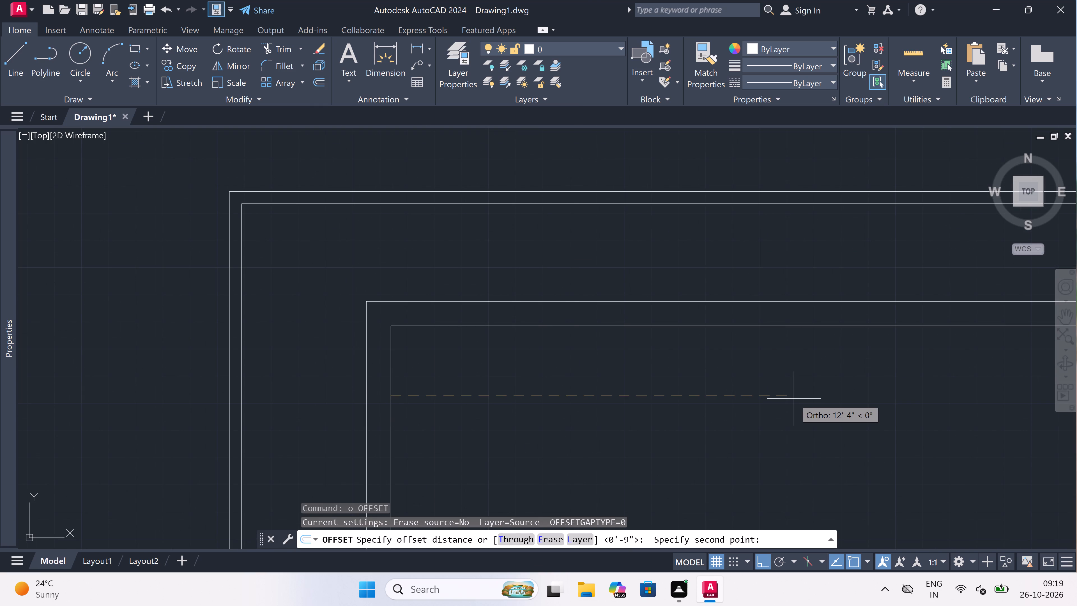
pyautogui.write("9'")
pyautogui.press('space')
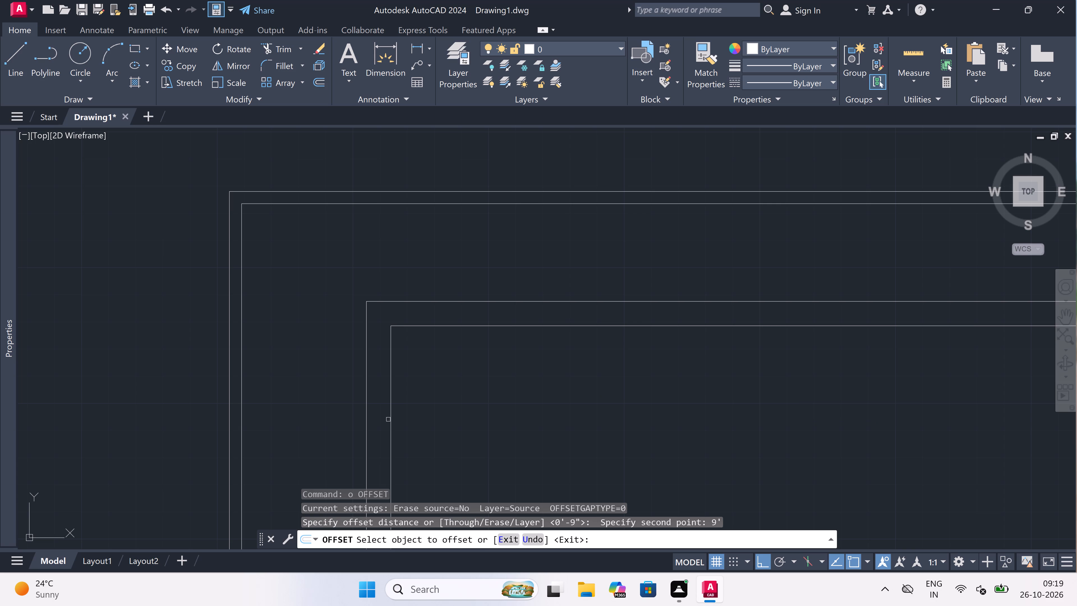
pyautogui.moveTo(390, 419); pyautogui.dragTo(404, 423)
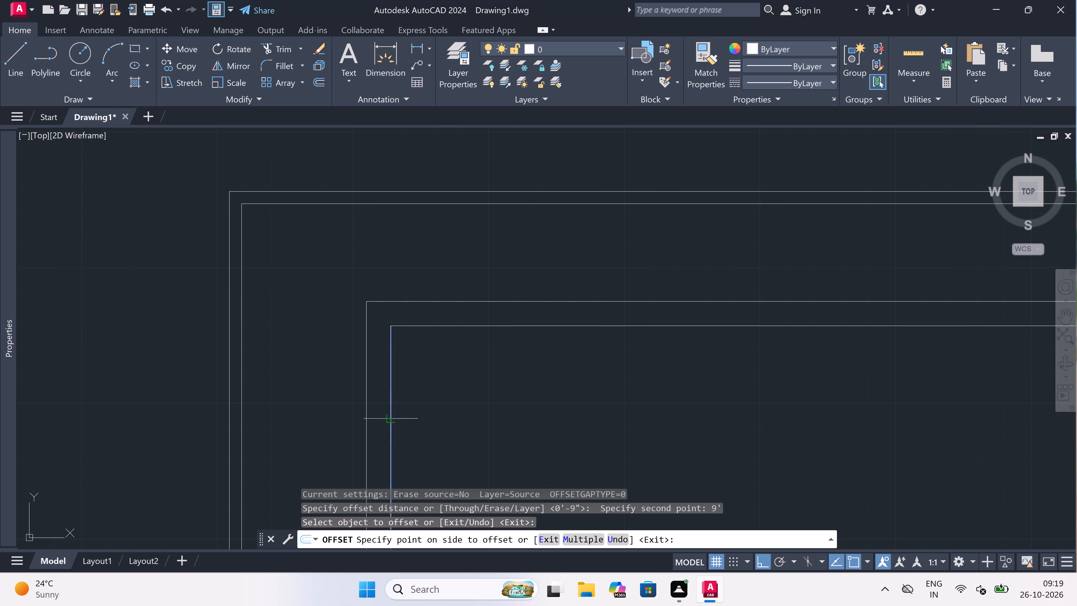
pyautogui.moveTo(404, 423); pyautogui.dragTo(503, 430)
pyautogui.click(618, 430)
pyautogui.press('Escape')
# Offset the room's new east boundary line 4.5" to the east to form a partition wall.
pyautogui.press('space')
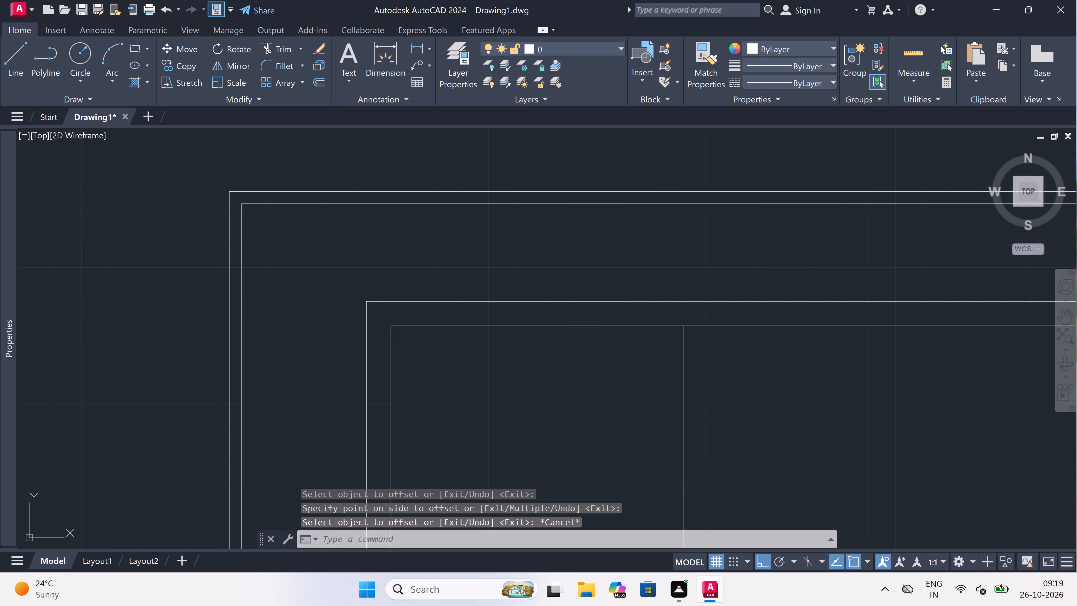
pyautogui.moveTo(685, 415); pyautogui.dragTo(692, 414)
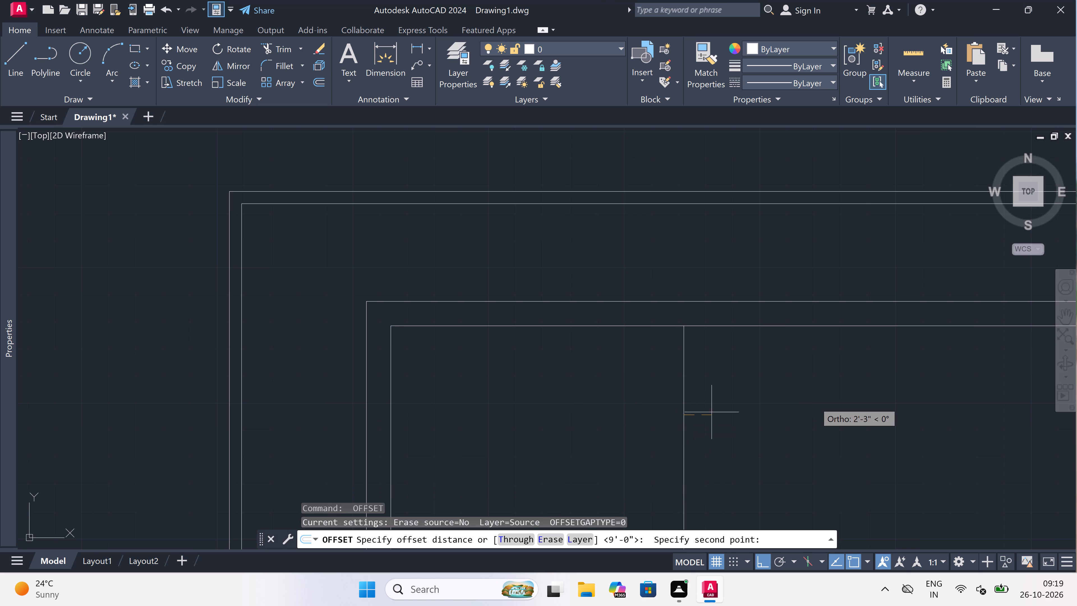
pyautogui.write('4.5"')
pyautogui.press('space')
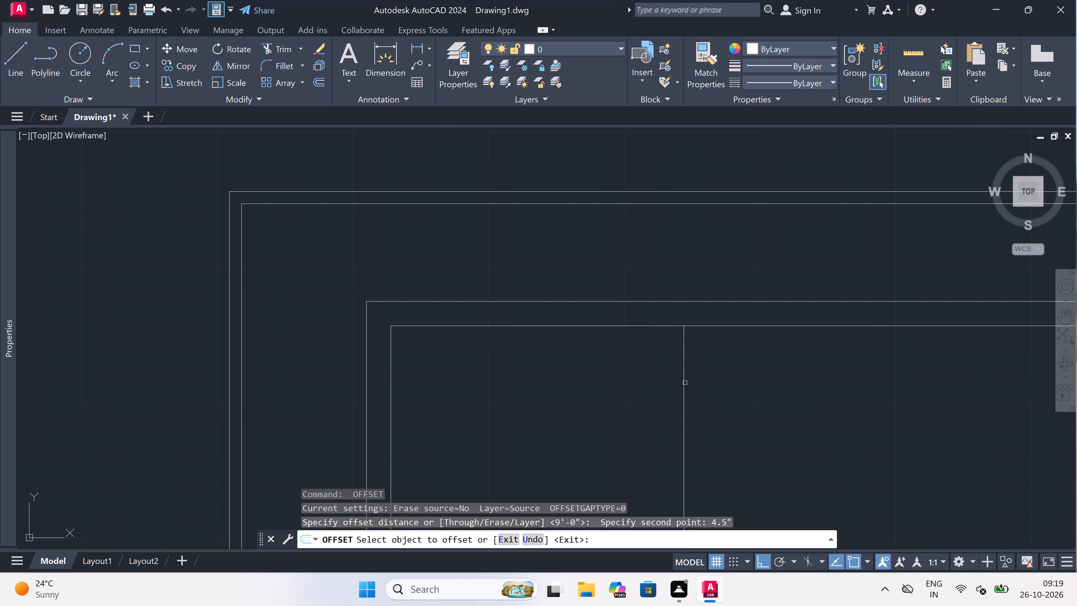
pyautogui.moveTo(685, 382); pyautogui.dragTo(705, 384)
pyautogui.click(709, 384)
pyautogui.press('Escape')
# Offset the east line of the 4.5" partition 4' to the east to set the adjoining space's width.
pyautogui.press('space')
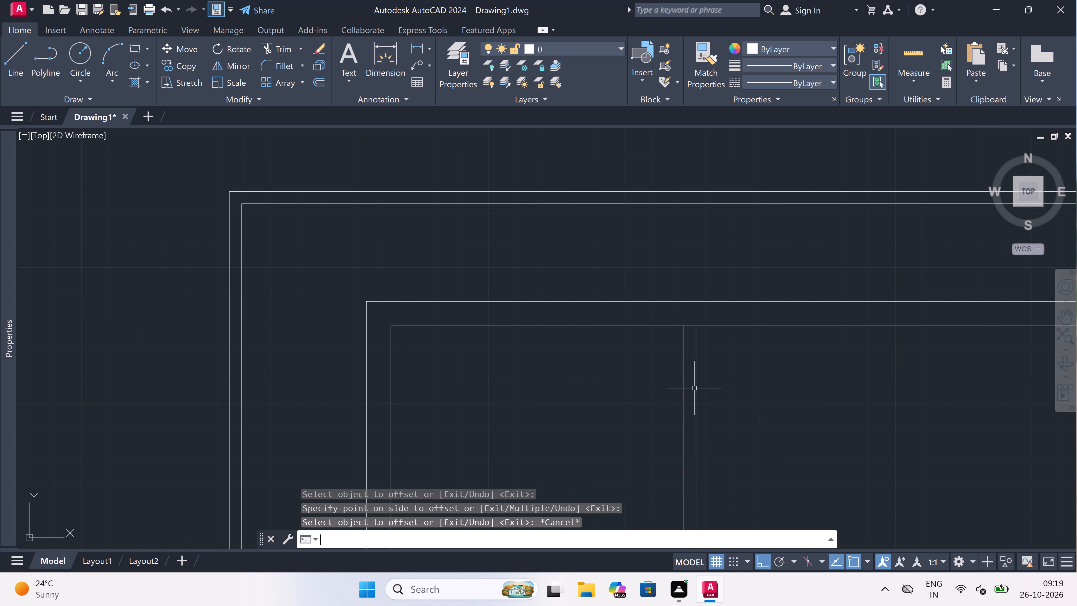
pyautogui.moveTo(699, 389); pyautogui.dragTo(738, 388)
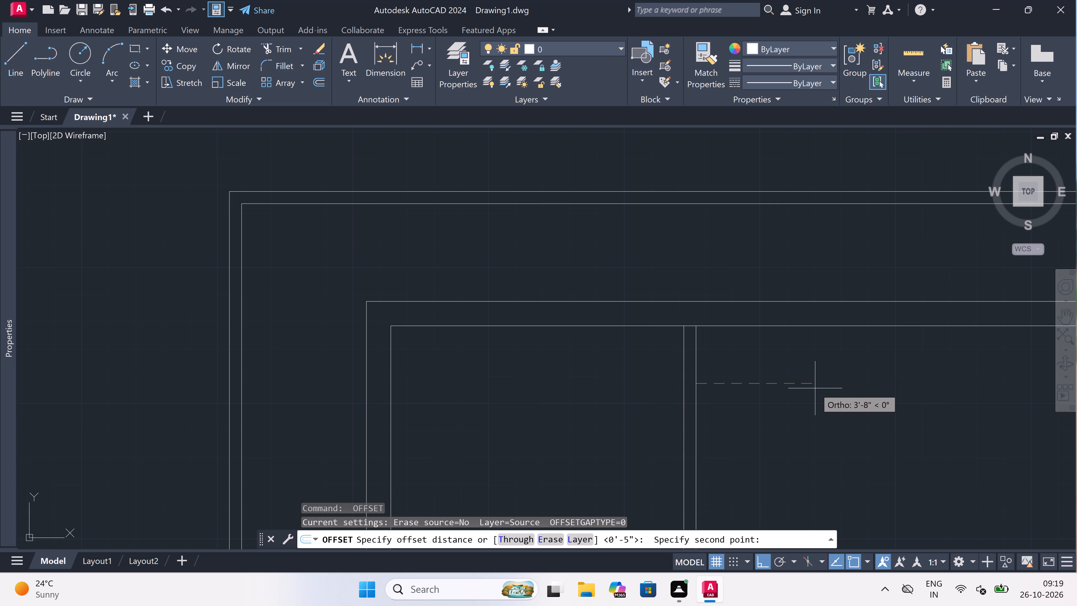
pyautogui.write("4'")
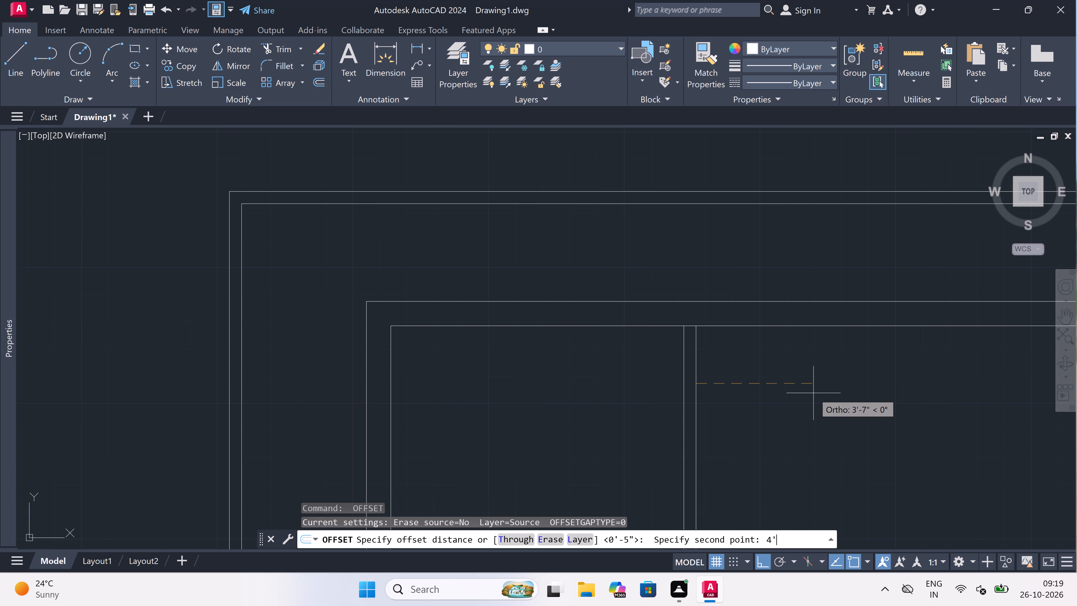
pyautogui.press('space')
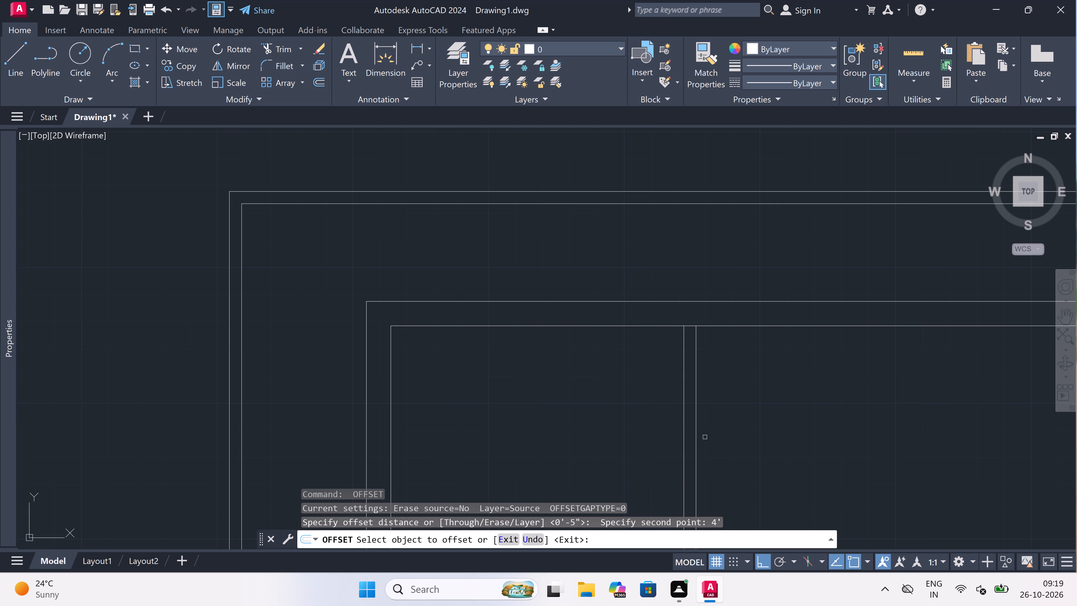
pyautogui.moveTo(696, 433); pyautogui.dragTo(729, 433)
pyautogui.click(788, 426)
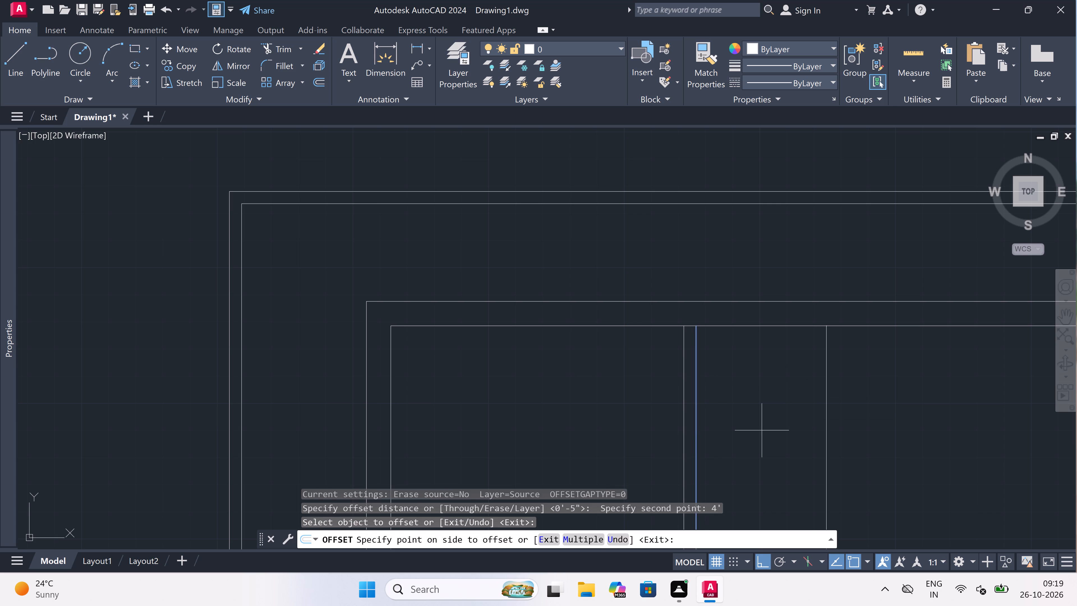
pyautogui.press('Escape')
# Offset the 4' space's east boundary line 4.5" to the east to form the second partition wall.
pyautogui.press('space')
pyautogui.click(832, 425)
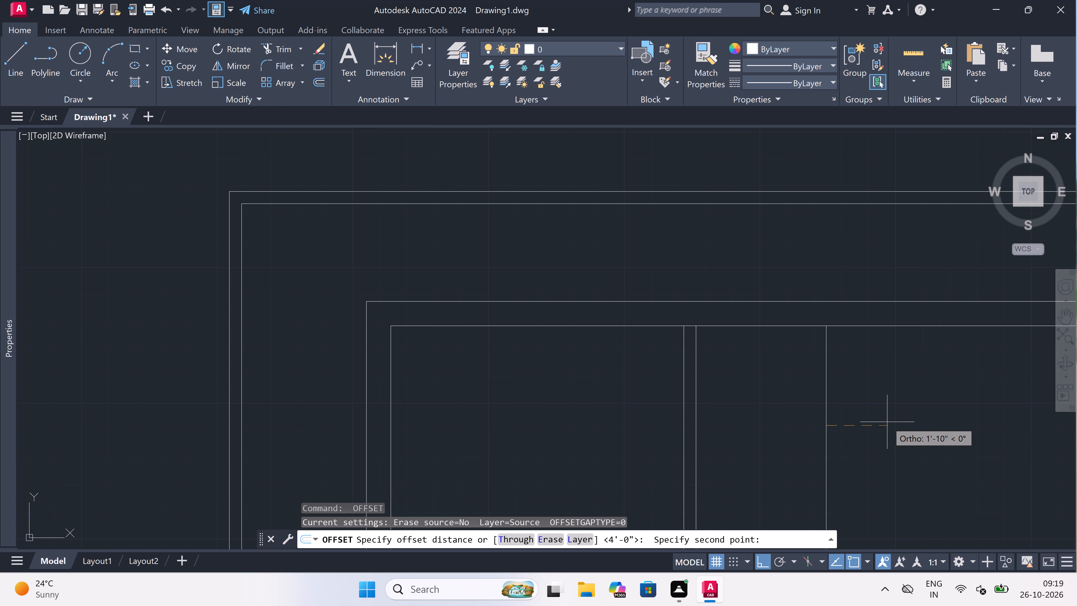
pyautogui.write('4.65')
pyautogui.press('BackSpace')
pyautogui.press('BackSpace')
pyautogui.write('5"')
pyautogui.press('space')
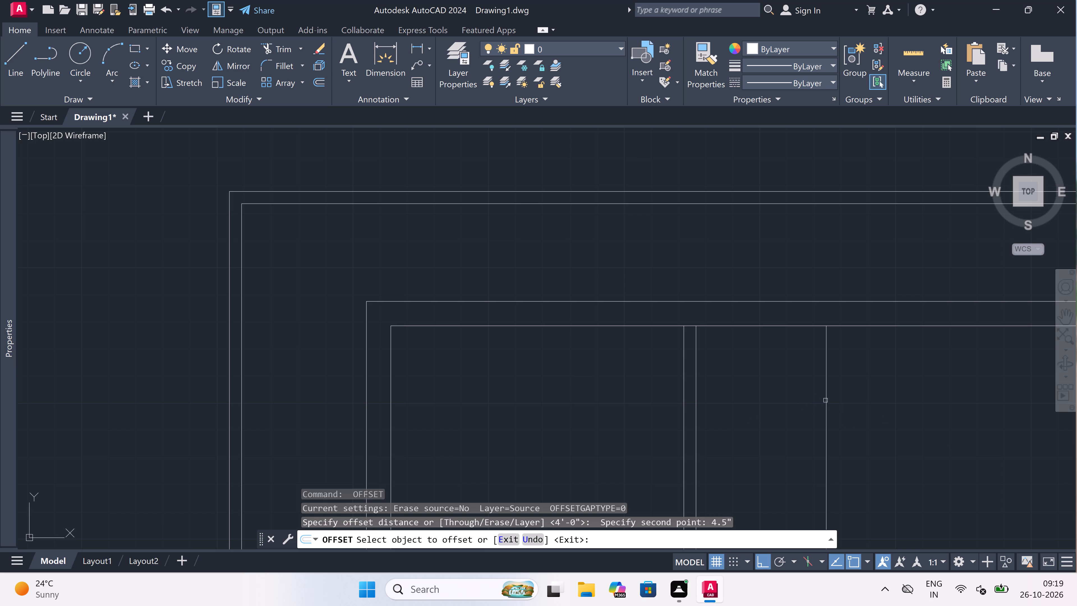
pyautogui.moveTo(826, 400); pyautogui.dragTo(870, 400)
pyautogui.click(880, 399)
pyautogui.press('Escape')
# Offset the inner horizontal line of the north 9" wall 8'7" to the south to set the rooms' depth.
pyautogui.scroll(-4, 719, 395)
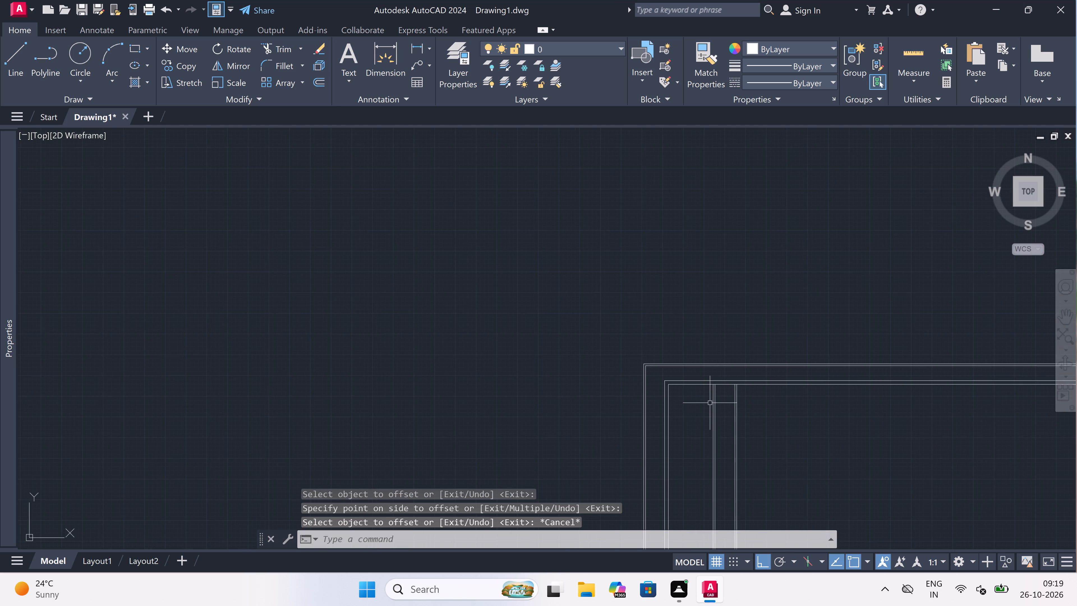
pyautogui.scroll(2, 697, 411)
pyautogui.press('space')
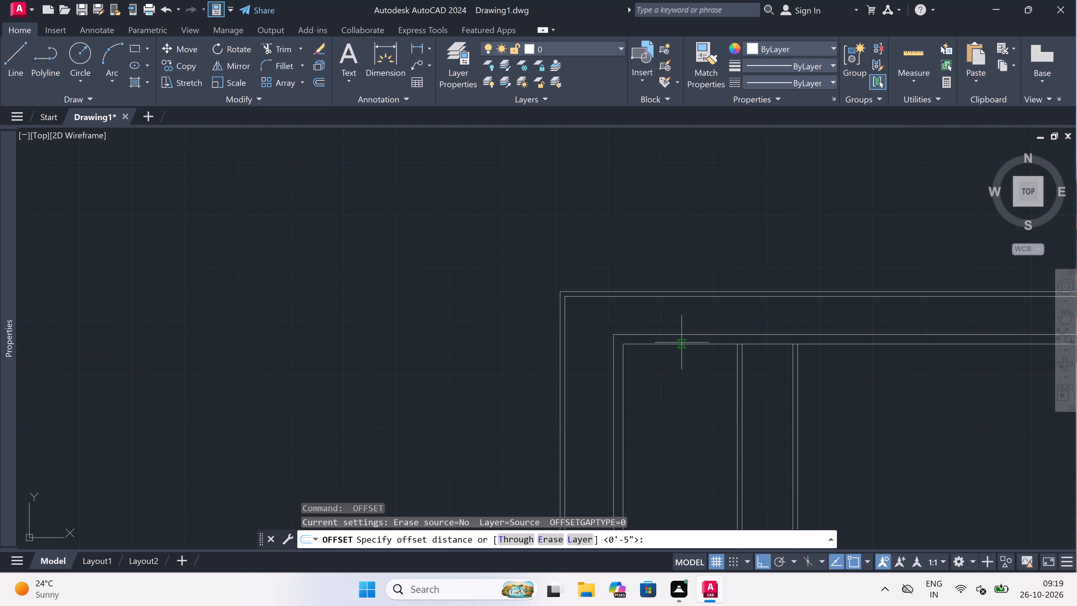
pyautogui.click(682, 343)
pyautogui.scroll(2, 685, 443)
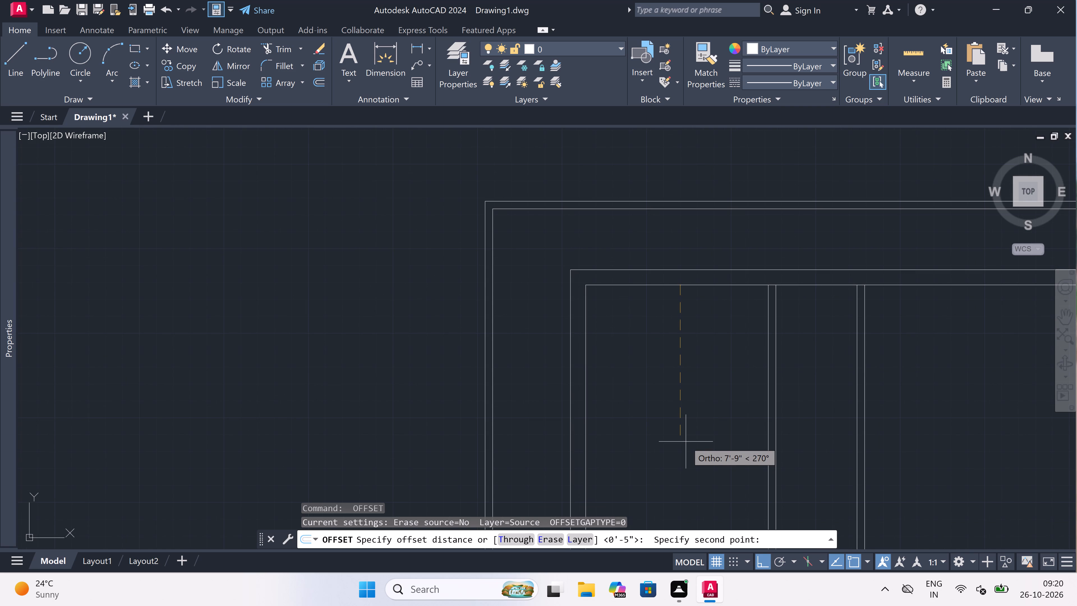
pyautogui.write("8'")
pyautogui.write('7"')
pyautogui.press('space')
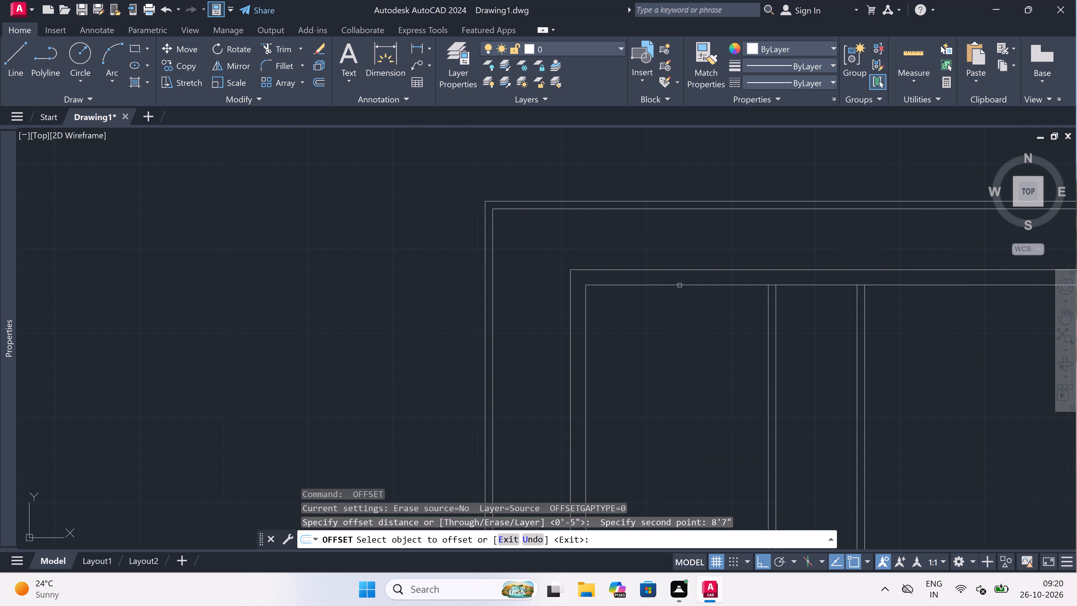
pyautogui.moveTo(680, 285); pyautogui.dragTo(680, 318)
pyautogui.click(685, 412)
pyautogui.scroll(-2, 685, 412)
pyautogui.scroll(3, 686, 446)
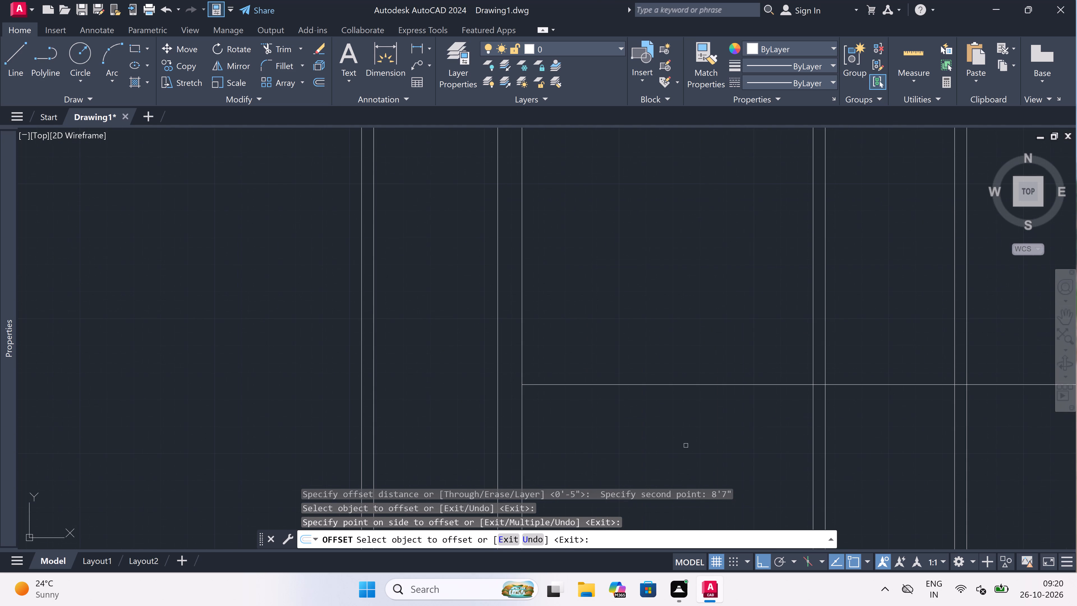
pyautogui.press('Escape')
# Offset the rooms' new south boundary line 9" to the south to form the south wall.
pyautogui.press('space')
pyautogui.click(666, 379)
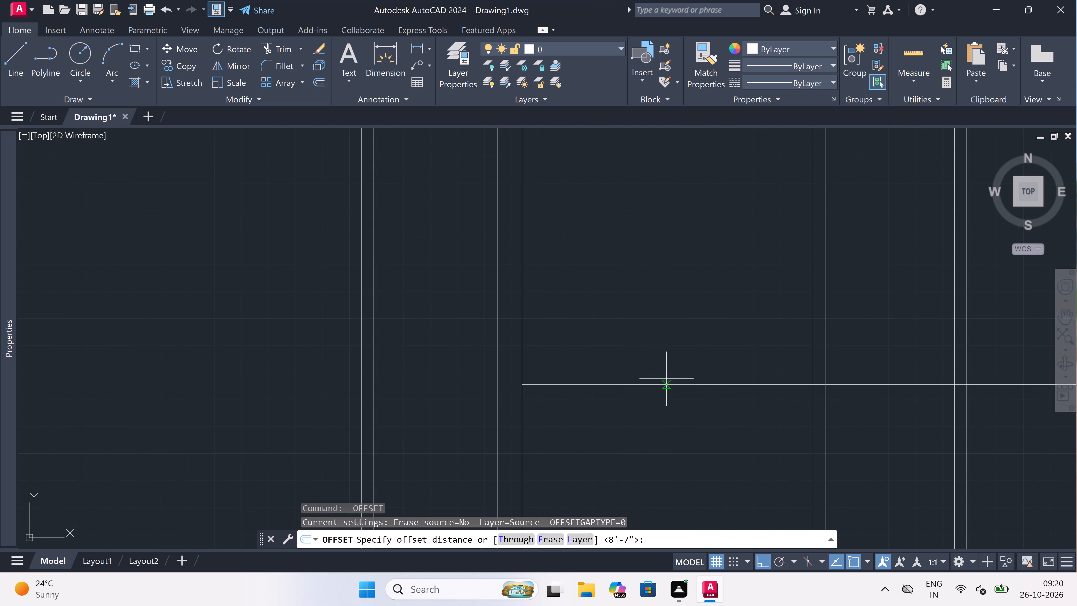
pyautogui.write('9"')
pyautogui.press('space')
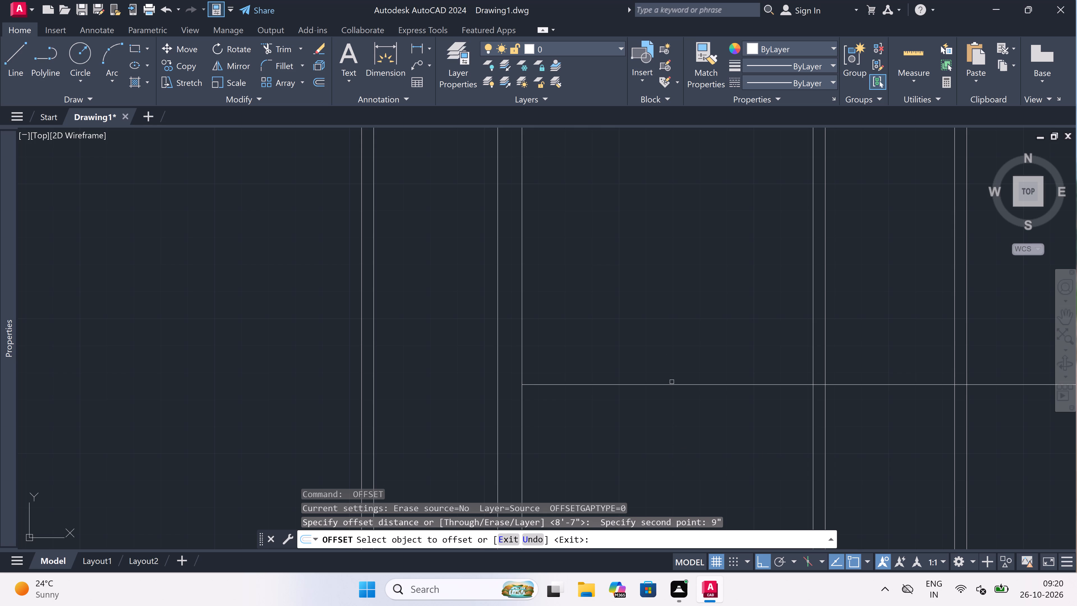
pyautogui.moveTo(670, 386); pyautogui.dragTo(667, 397)
pyautogui.click(651, 434)
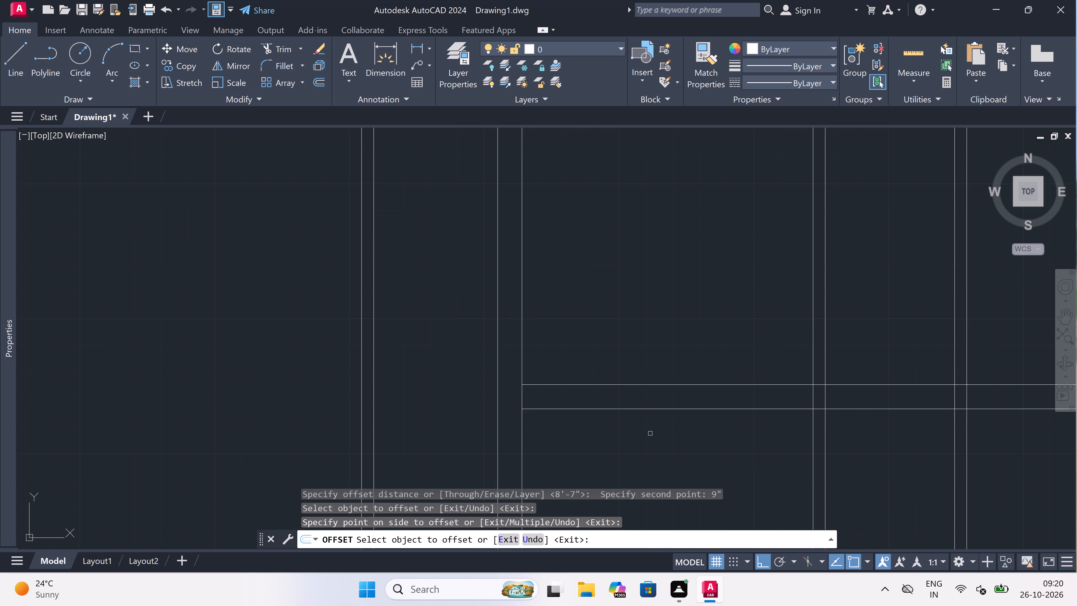
pyautogui.press('Escape')
# Extend the south wall's outer line west to the outer vertical line of the 9" west wall.
pyautogui.press('e')
pyautogui.press('x')
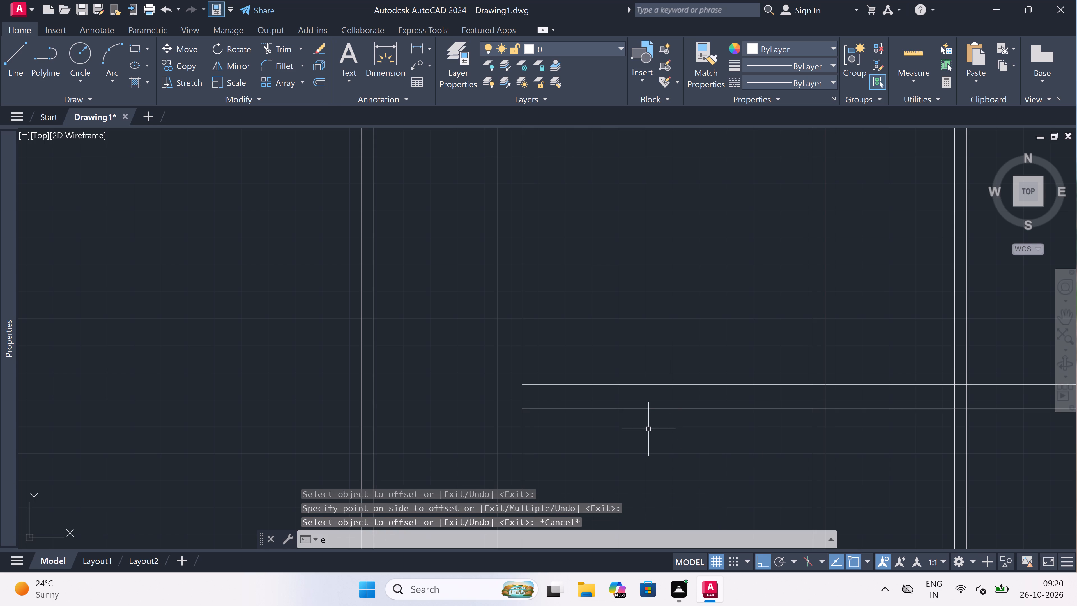
pyautogui.press('space')
pyautogui.moveTo(607, 400); pyautogui.dragTo(608, 409)
pyautogui.click(593, 476)
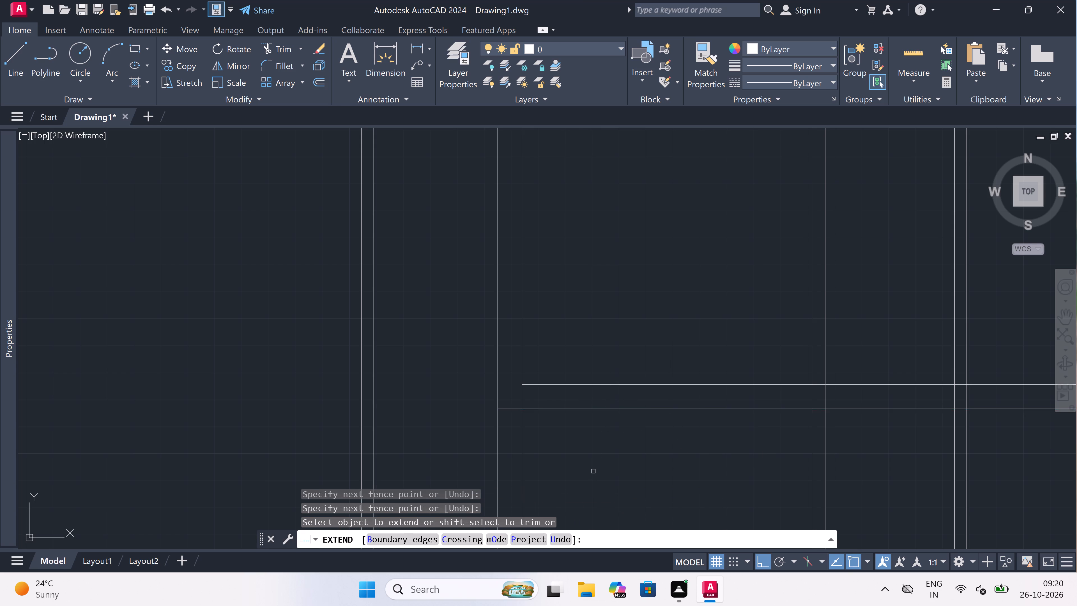
pyautogui.press('Escape')
# Trim the 9" west wall's lines below the south wall and the inner line's stub inside the southwest corner.
pyautogui.scroll(-2, 620, 403)
pyautogui.scroll(1, 620, 405)
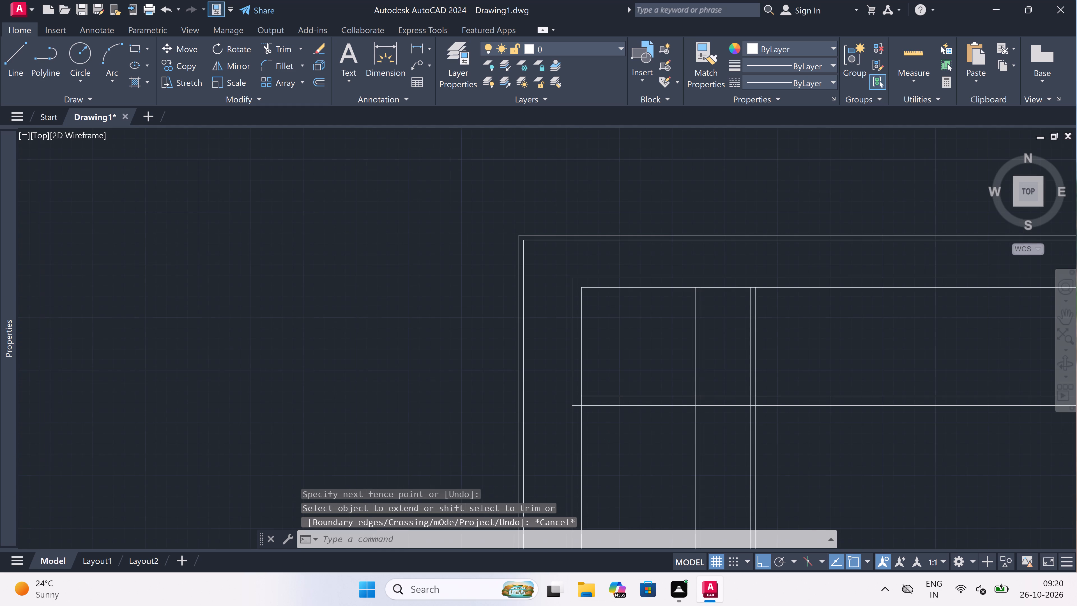
pyautogui.scroll(1, 620, 405)
pyautogui.write('tr')
pyautogui.press('space')
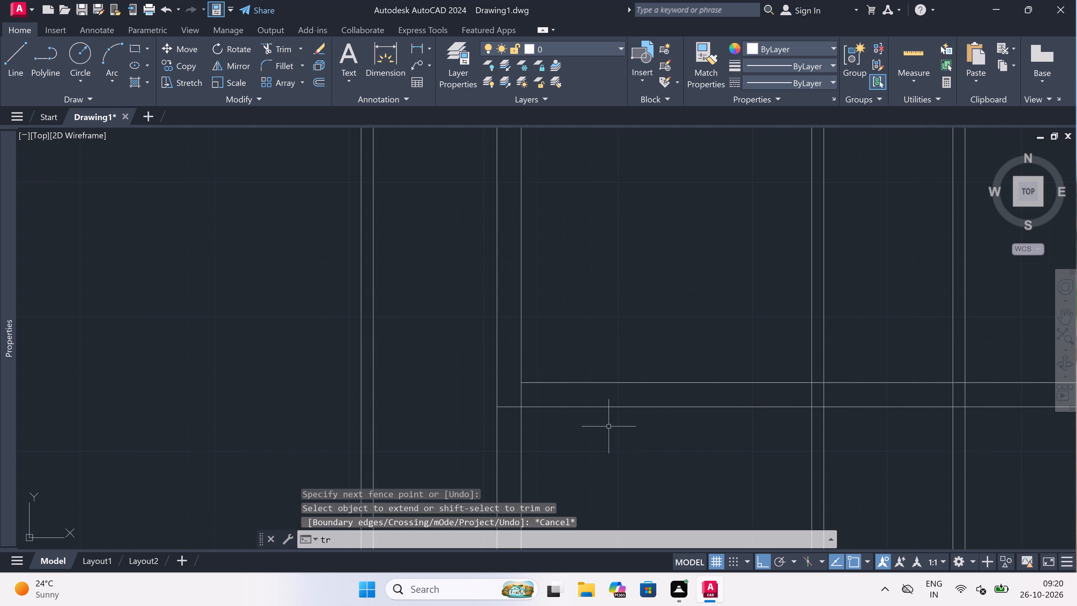
pyautogui.click(583, 444)
pyautogui.click(470, 444)
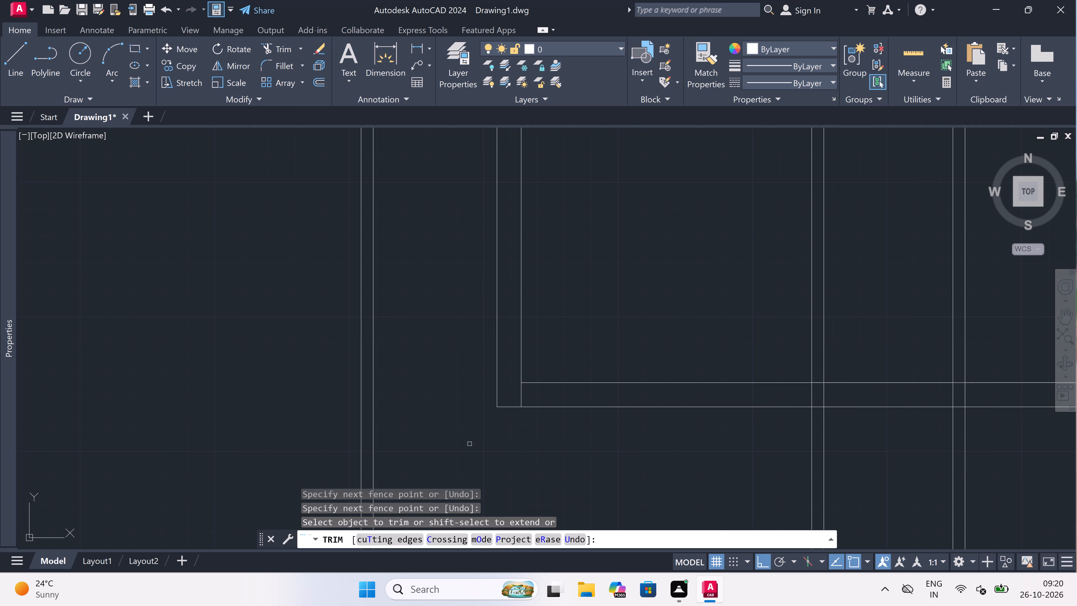
pyautogui.click(519, 397)
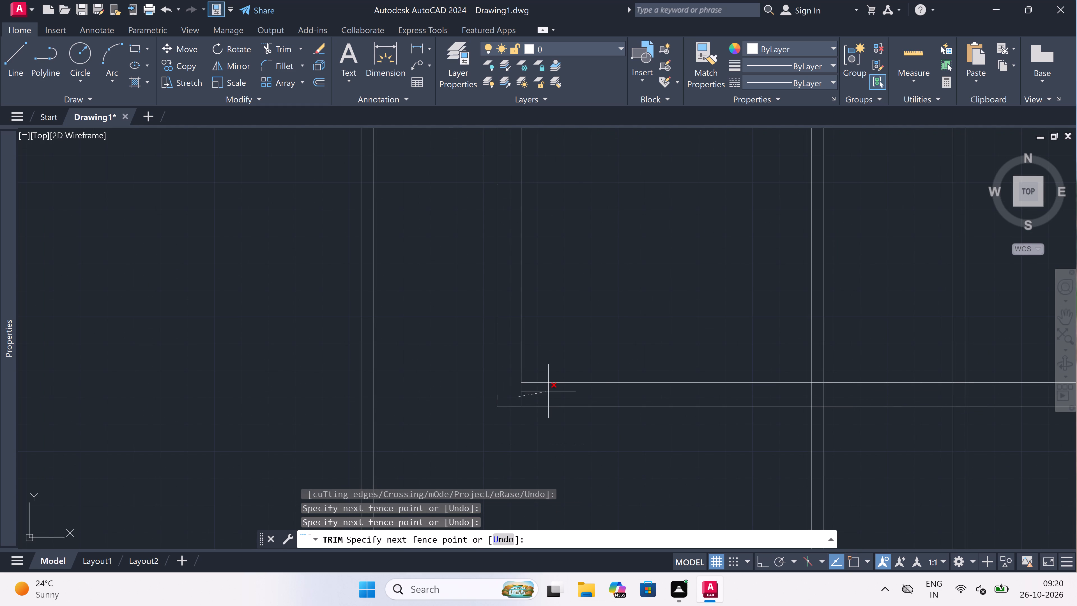
pyautogui.click(600, 391)
# Trim both partitions' vertical lines where they run below the south wall's outer line.
pyautogui.scroll(-4, 600, 391)
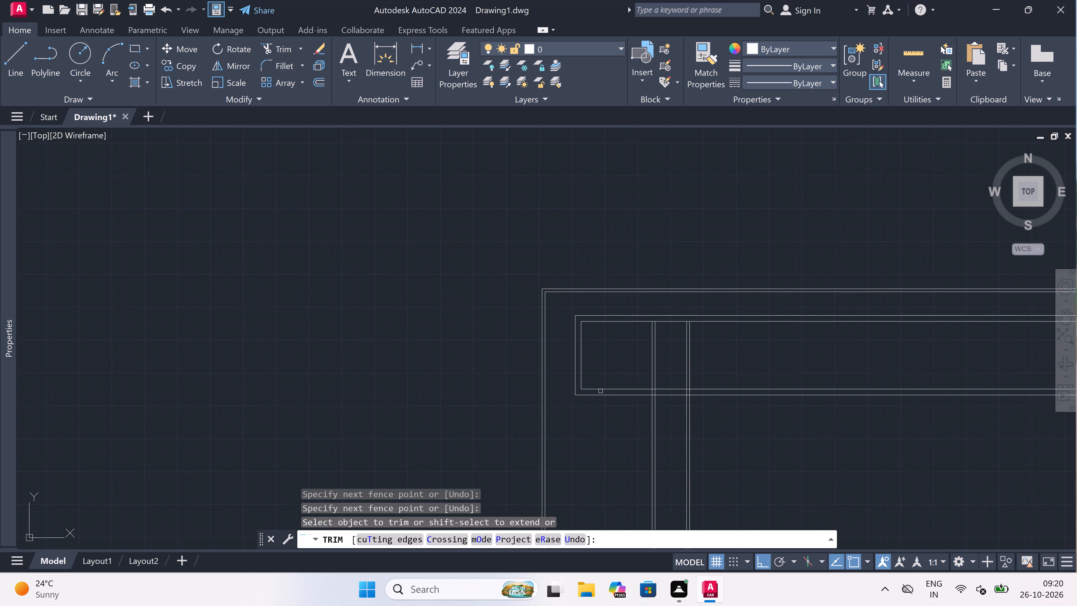
pyautogui.scroll(2, 694, 359)
pyautogui.scroll(-2, 530, 415)
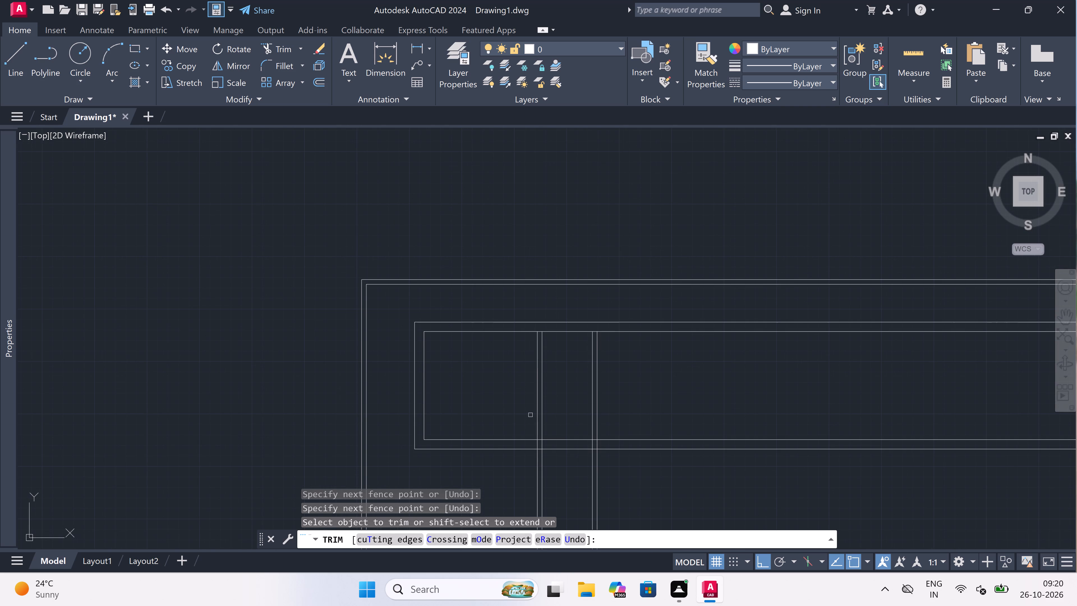
pyautogui.scroll(-1, 531, 414)
pyautogui.scroll(4, 527, 447)
pyautogui.moveTo(527, 404); pyautogui.dragTo(555, 396)
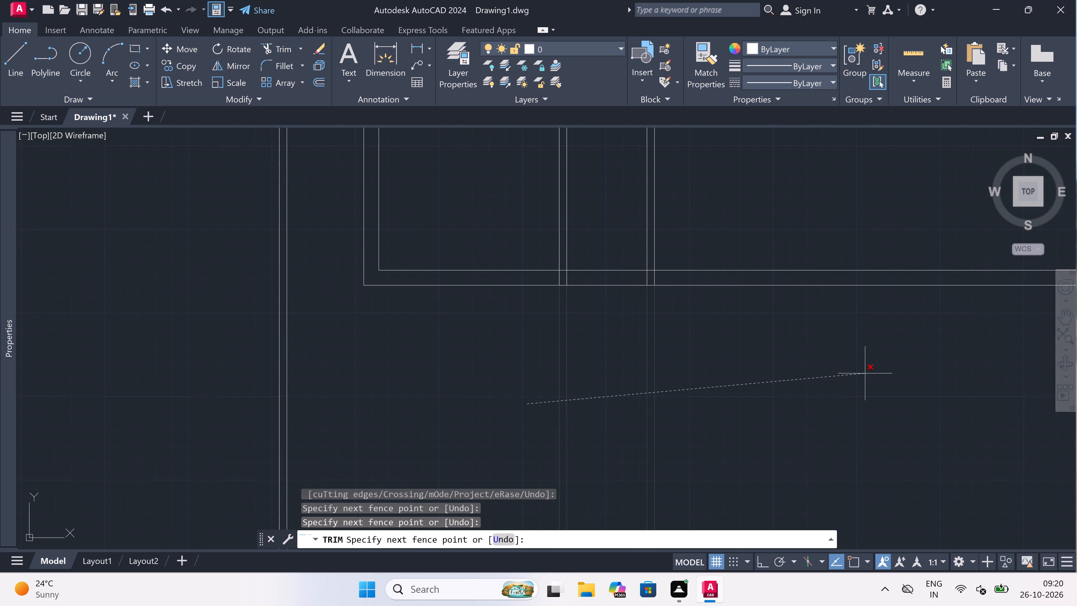
pyautogui.click(866, 373)
# Trim the north wall's inner line between the two faces of each partition to open both wall junctions.
pyautogui.scroll(-4, 602, 413)
pyautogui.scroll(4, 601, 407)
pyautogui.scroll(-3, 601, 407)
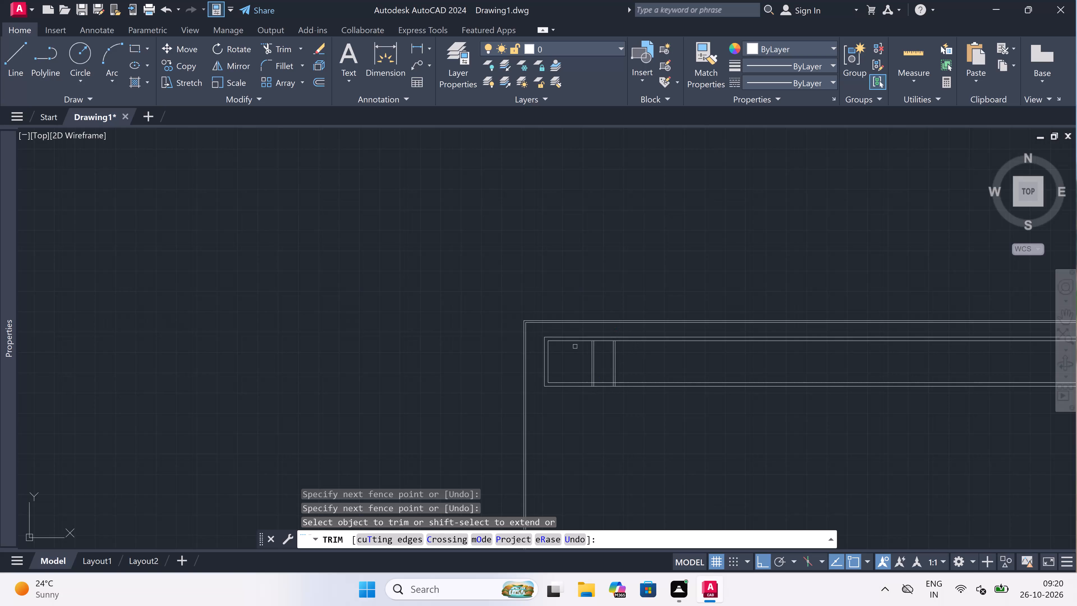
pyautogui.scroll(3, 595, 348)
pyautogui.scroll(2, 583, 323)
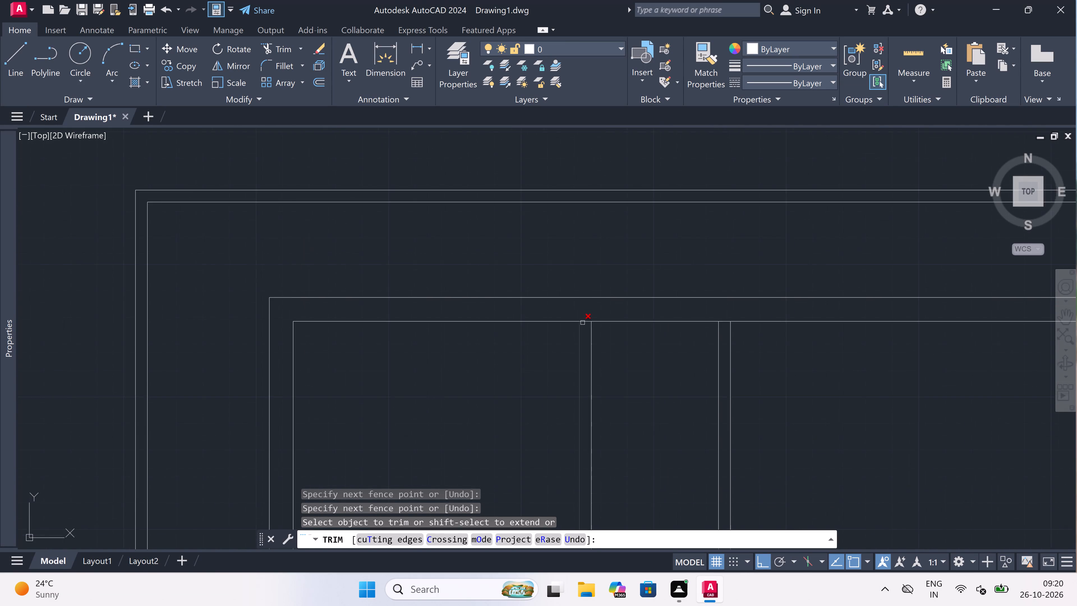
pyautogui.click(583, 322)
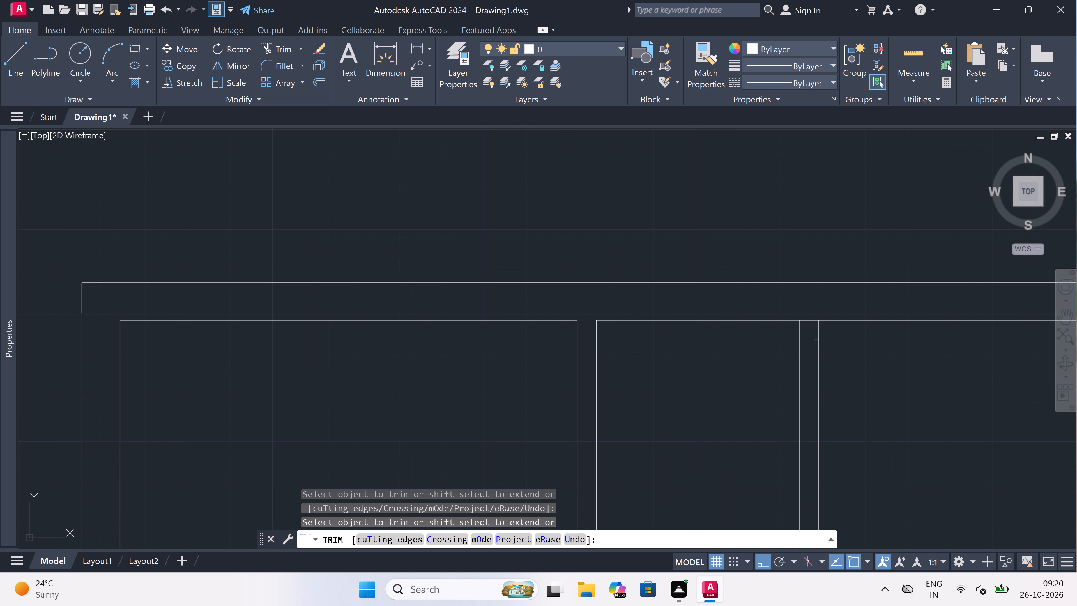
pyautogui.click(809, 320)
pyautogui.scroll(-4, 685, 304)
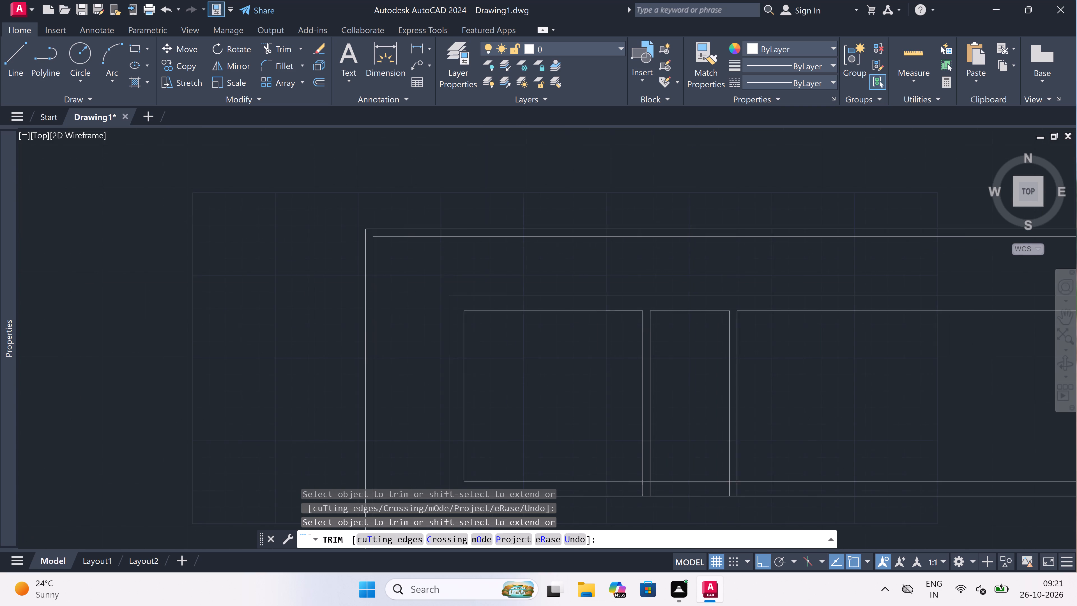
pyautogui.scroll(3, 679, 346)
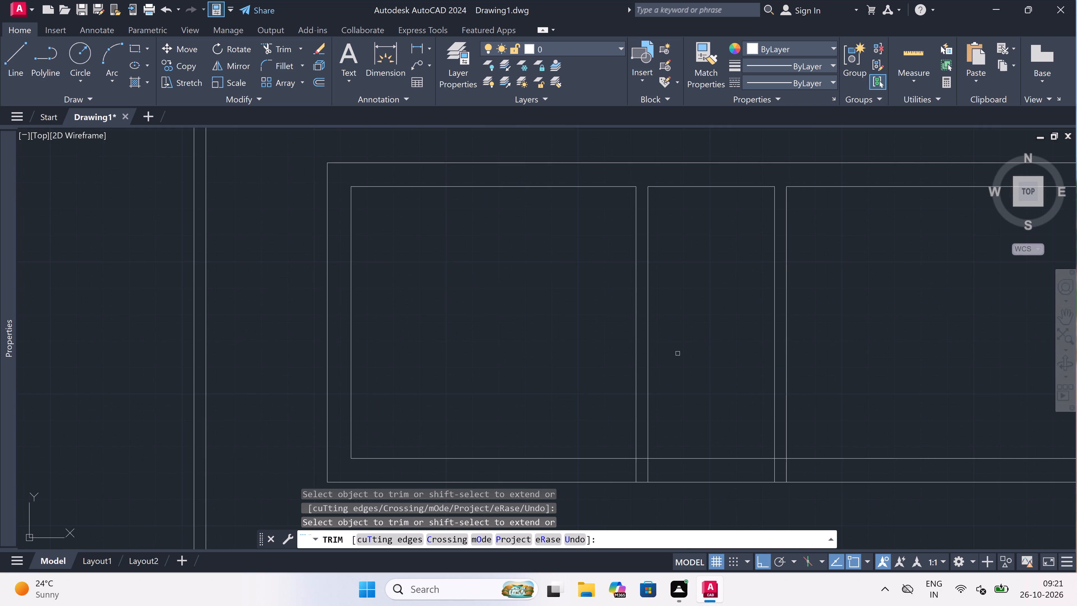
pyautogui.press('Escape')
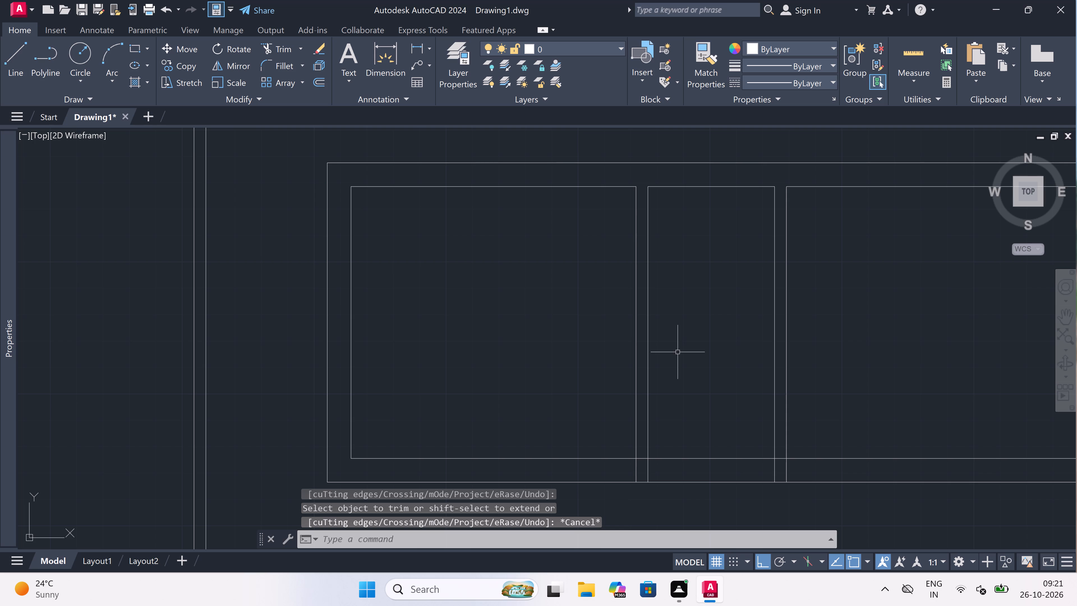
# Offset the north line of the 4' wide space 6'6" to the south to set its depth.
pyautogui.press('o')
pyautogui.press('space')
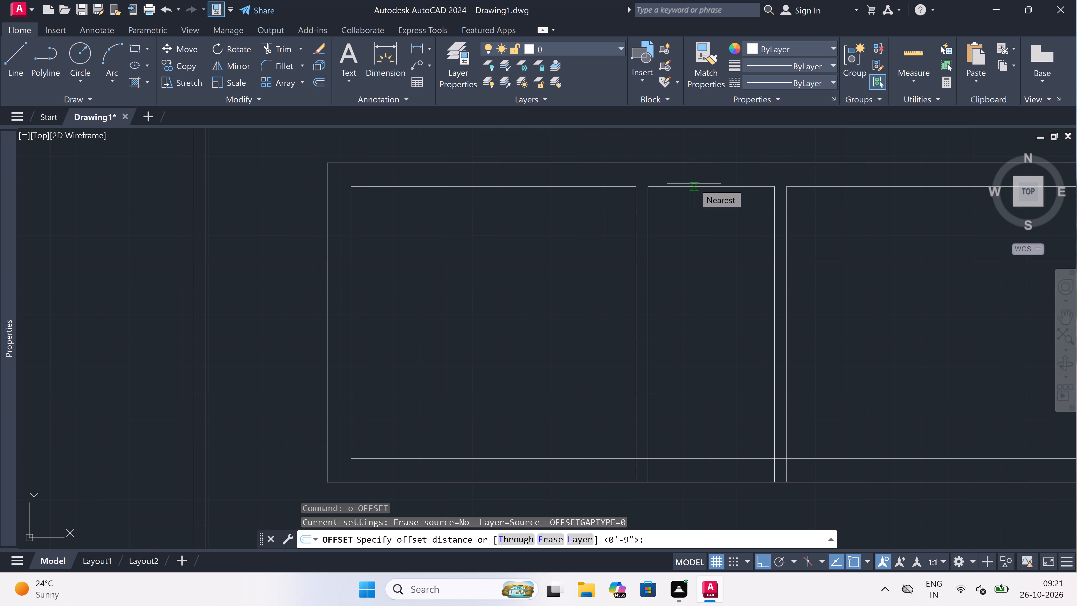
pyautogui.click(694, 183)
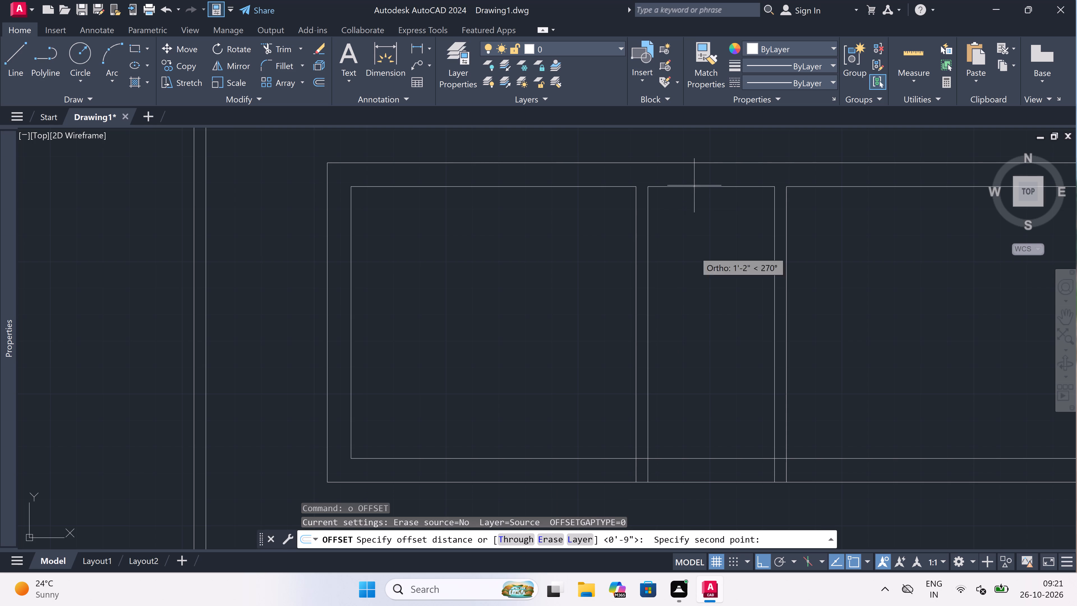
pyautogui.write('6\'6"')
pyautogui.press('space')
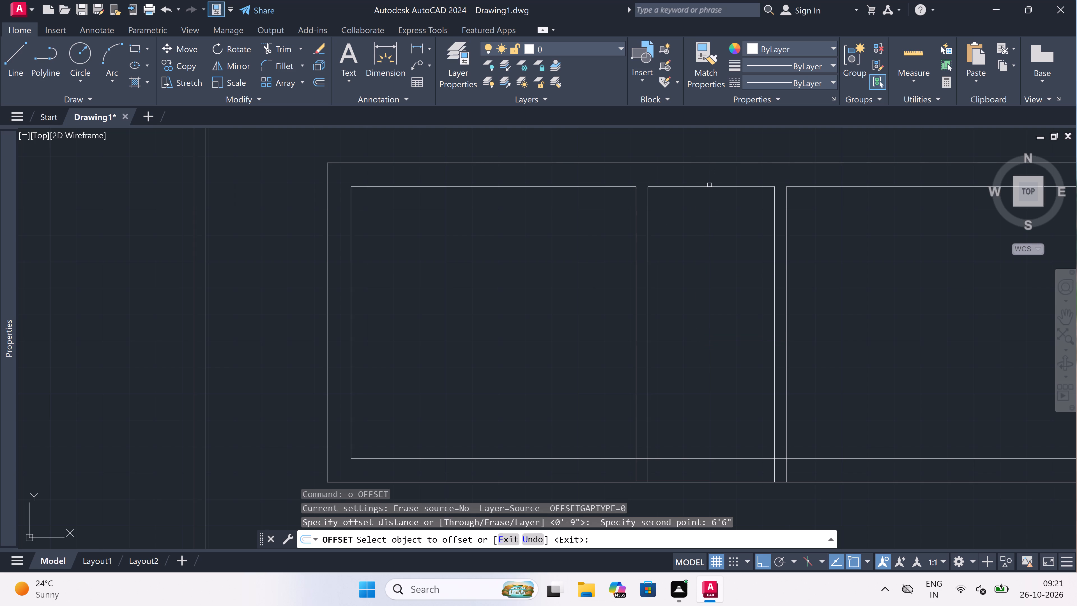
pyautogui.moveTo(710, 187); pyautogui.dragTo(717, 224)
pyautogui.click(720, 322)
pyautogui.press('Escape')
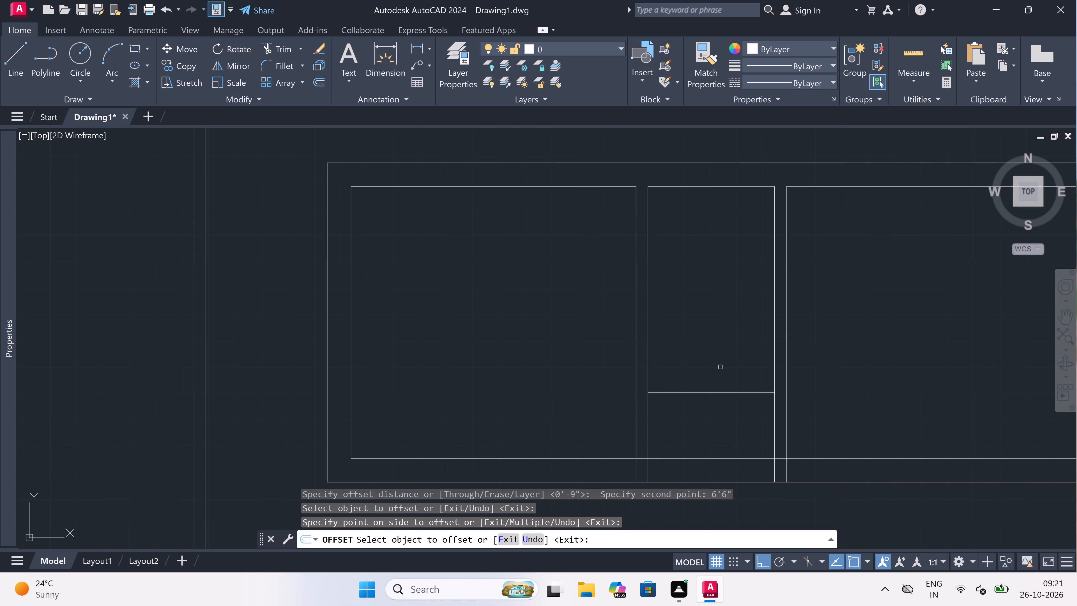
# Offset the 4' wide space's new south boundary line 4.5" to the south to form a cross partition.
pyautogui.press('space')
pyautogui.click(715, 393)
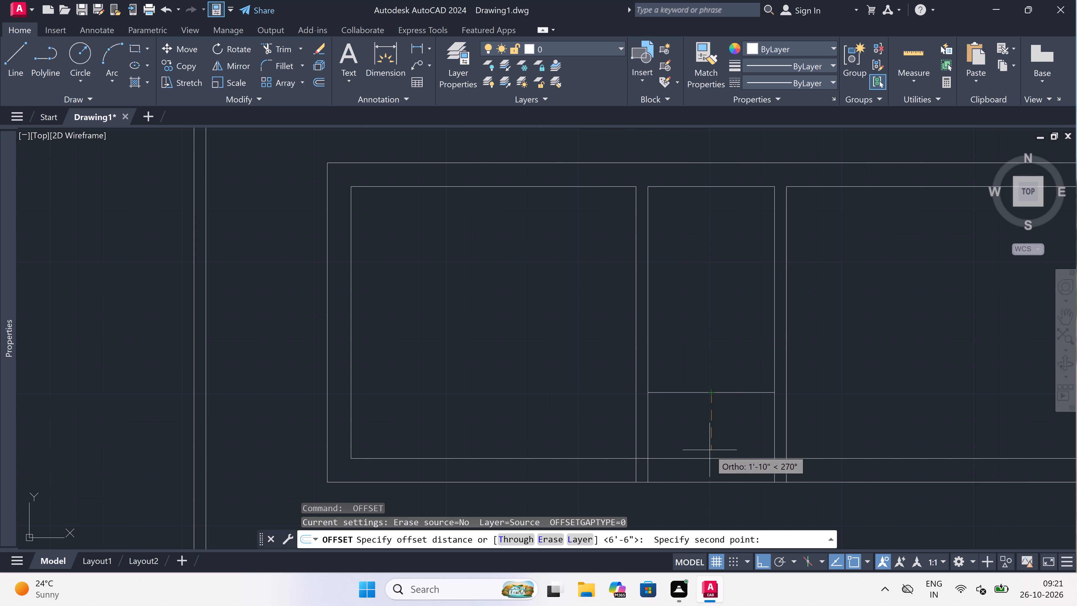
pyautogui.write('4.5"')
pyautogui.press('space')
pyautogui.moveTo(699, 391); pyautogui.dragTo(709, 421)
pyautogui.click(710, 424)
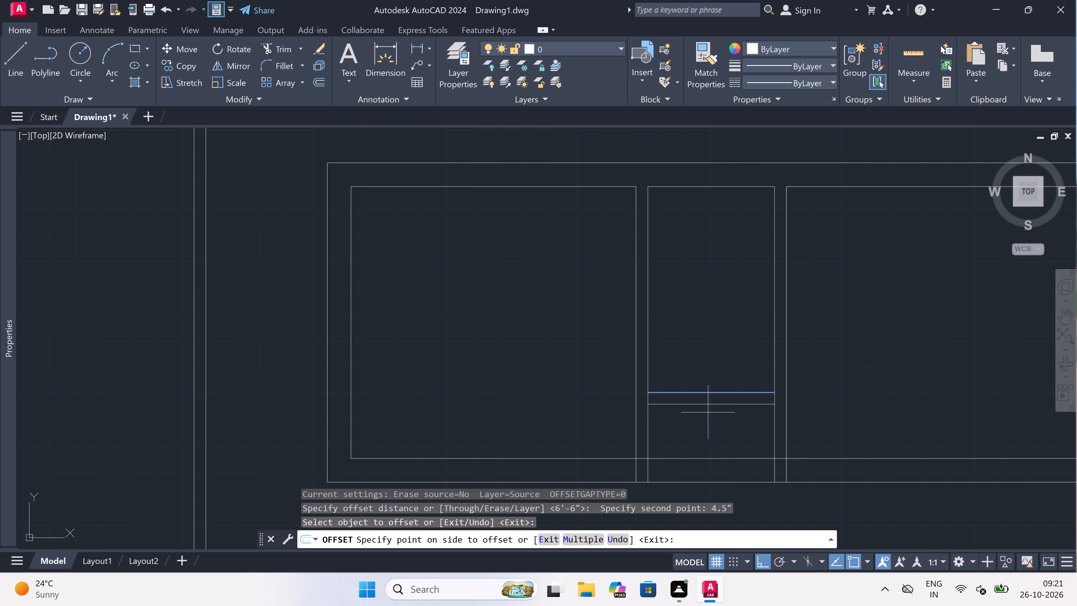
# Trim the south wall's inner and outer lines between the two partitions to open the space below the cross partition.
pyautogui.press('Escape')
pyautogui.press('t')
pyautogui.press('r')
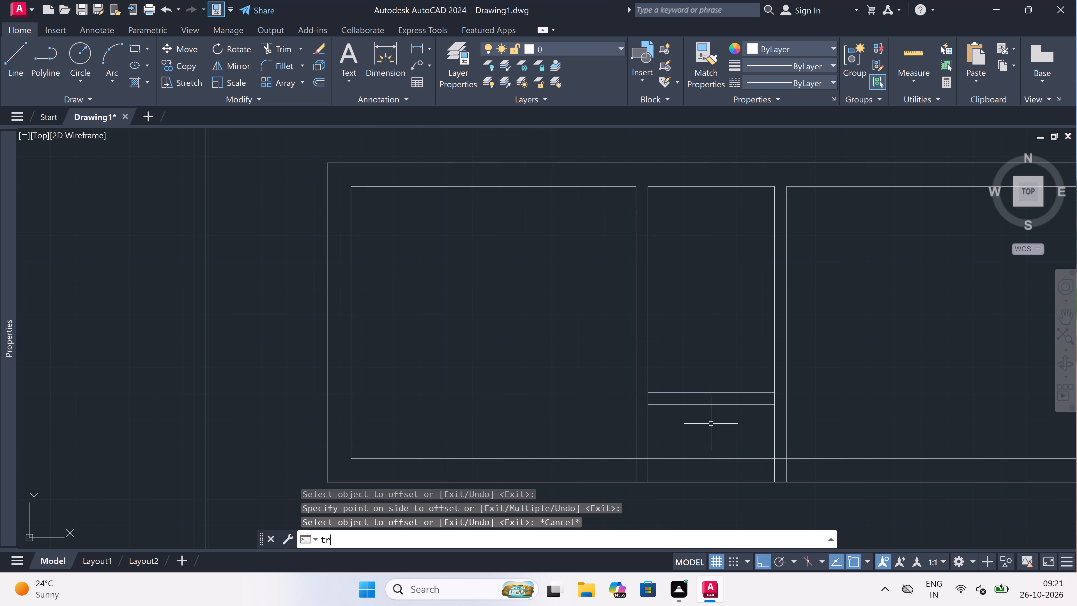
pyautogui.press('space')
pyautogui.click(711, 424)
pyautogui.click(697, 534)
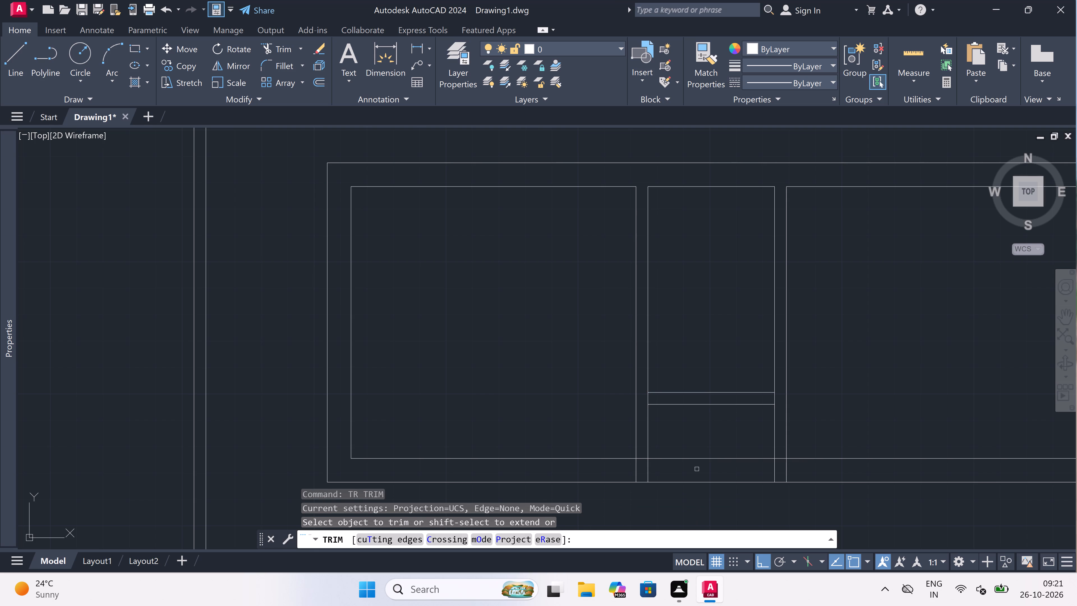
pyautogui.click(697, 456)
pyautogui.moveTo(698, 511); pyautogui.dragTo(698, 496)
pyautogui.click(696, 457)
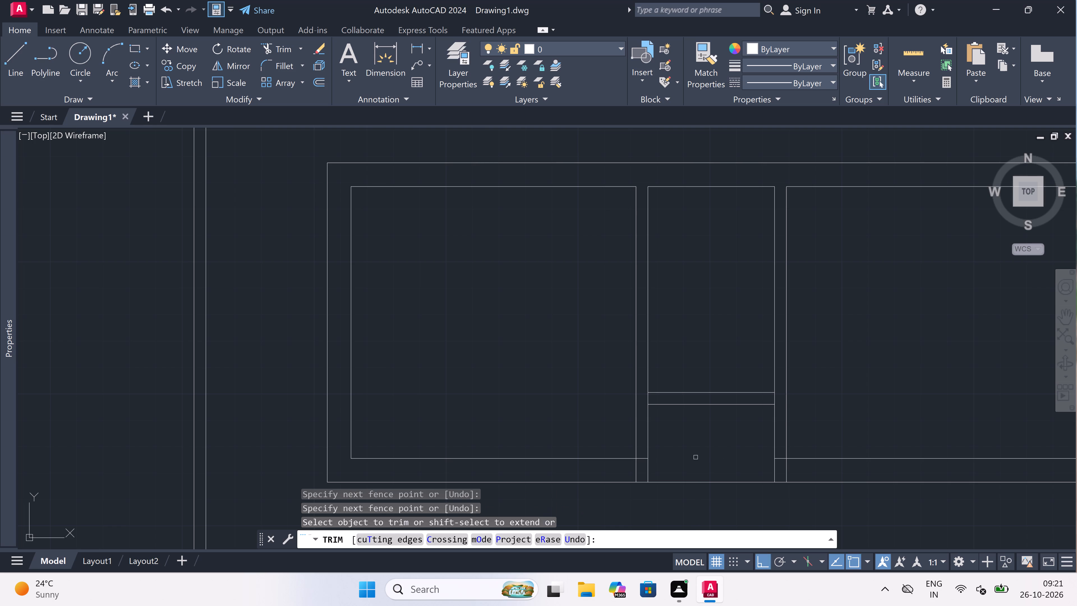
pyautogui.click(695, 513)
# Trim the overlapping wall lines where both partitions meet the south wall to form clean corners on each side of the opening.
pyautogui.scroll(2, 613, 478)
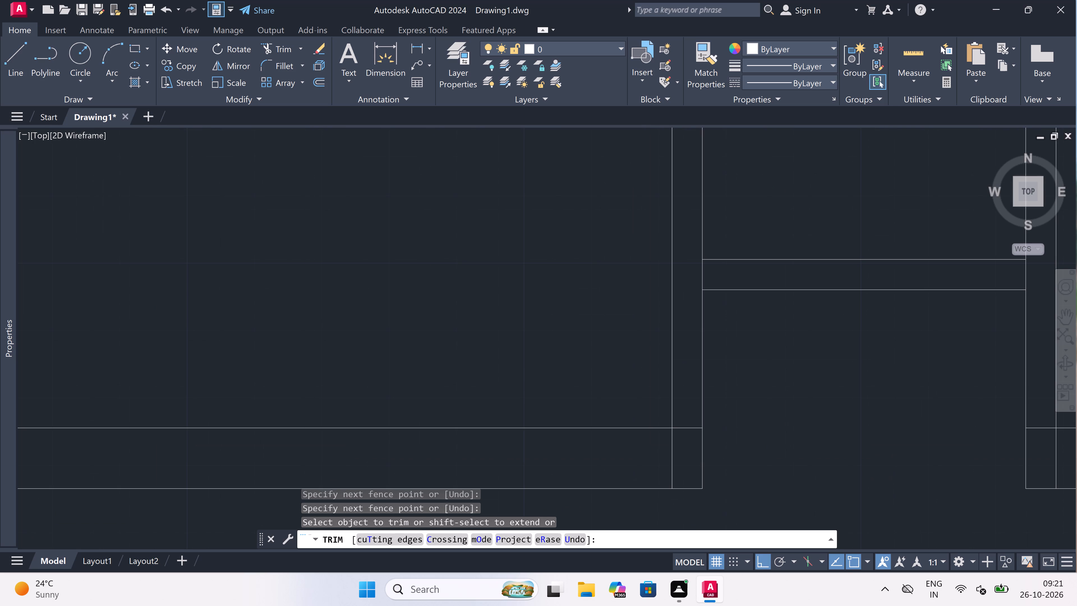
pyautogui.moveTo(689, 464); pyautogui.dragTo(689, 460)
pyautogui.click(685, 422)
pyautogui.click(673, 464)
pyautogui.scroll(-3, 673, 464)
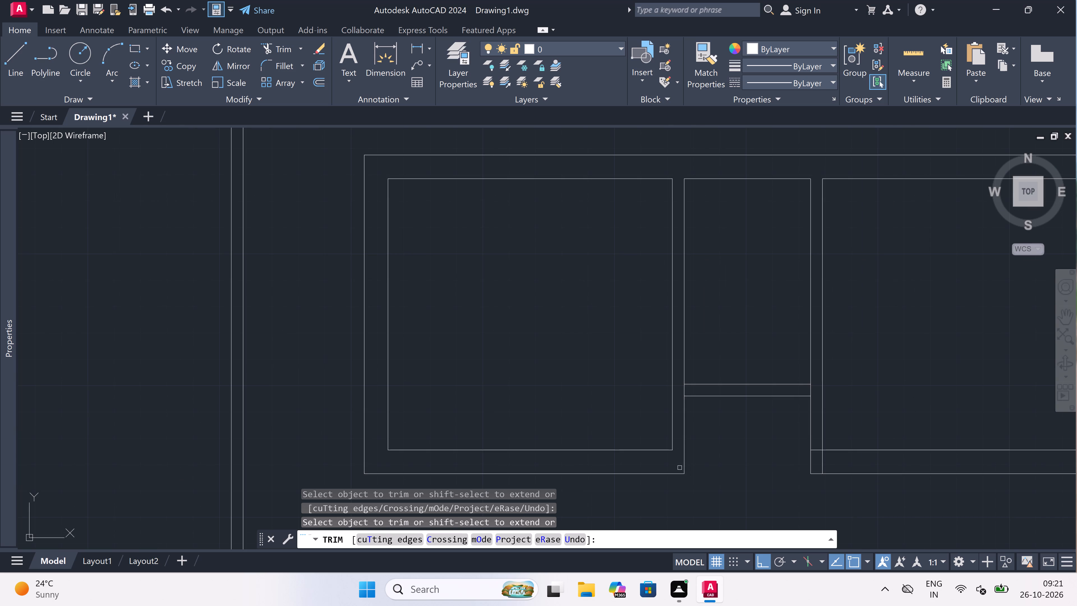
pyautogui.scroll(2, 767, 469)
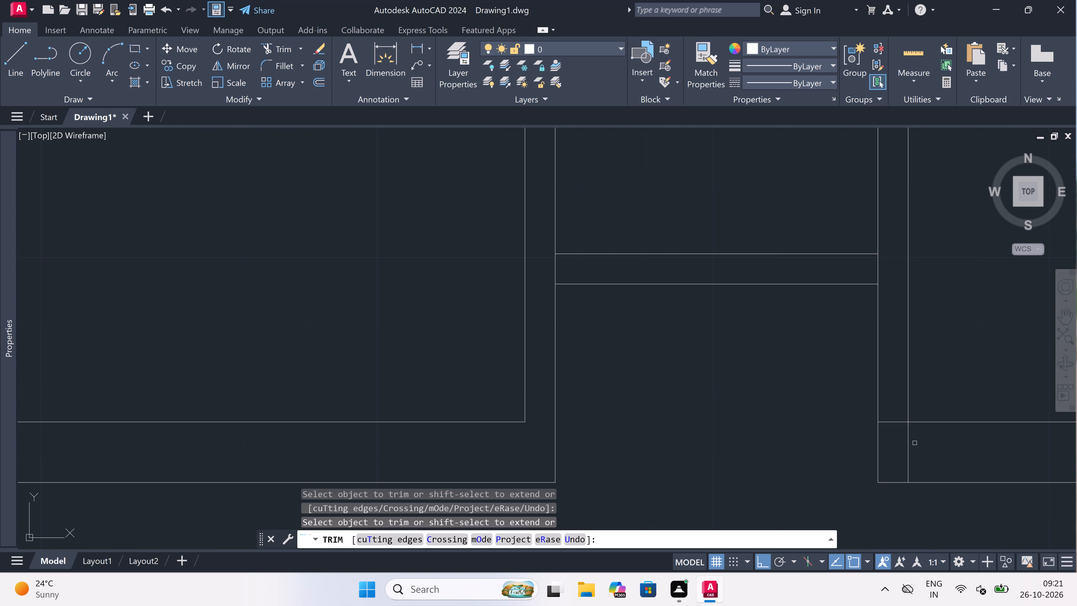
pyautogui.click(895, 419)
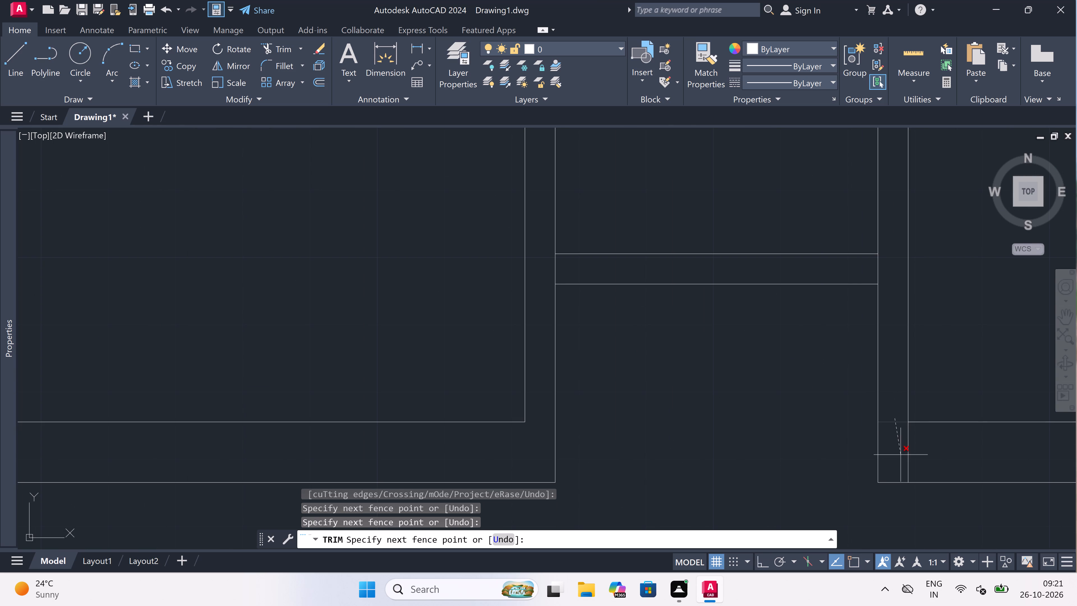
pyautogui.click(901, 455)
pyautogui.click(910, 461)
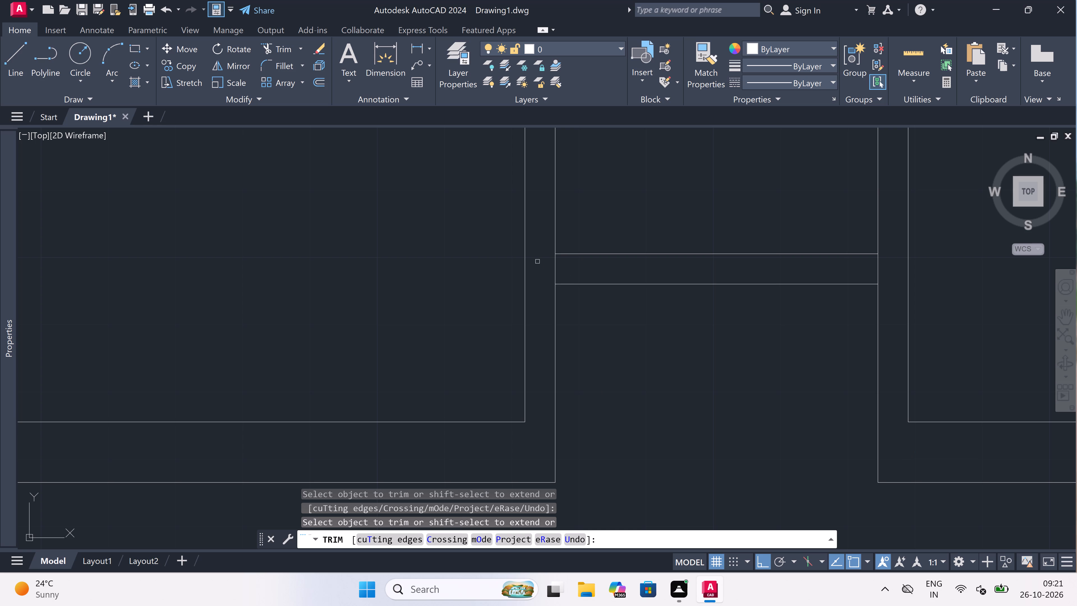
# Trim the partition faces between the cross partition's two lines at both ends to open the wall junctions.
pyautogui.moveTo(540, 267); pyautogui.dragTo(544, 267)
pyautogui.click(885, 267)
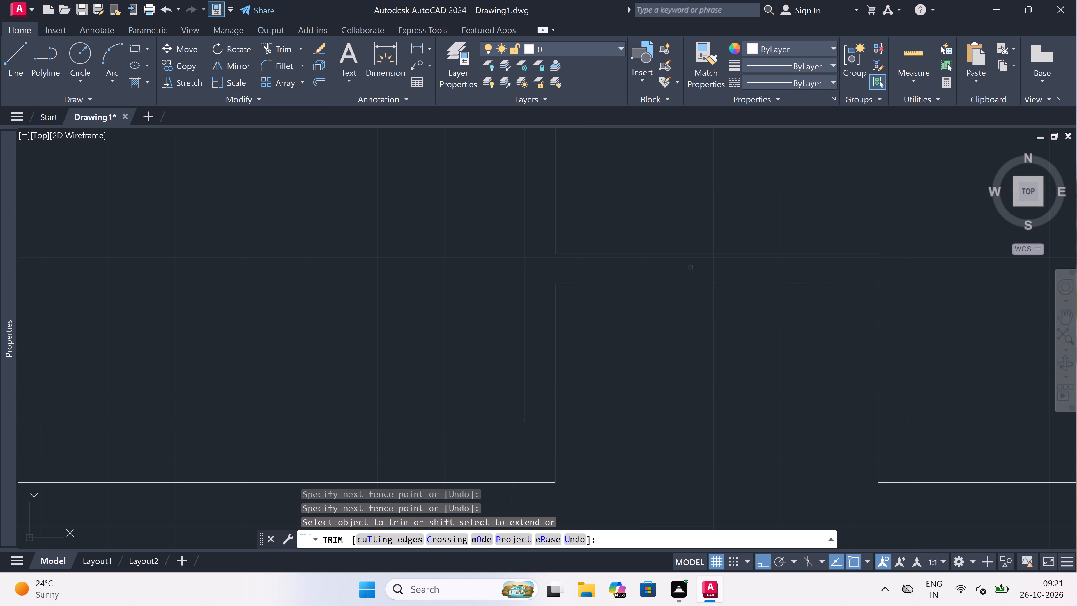
pyautogui.scroll(-4, 638, 271)
pyautogui.press('Escape')
pyautogui.scroll(-4, 638, 271)
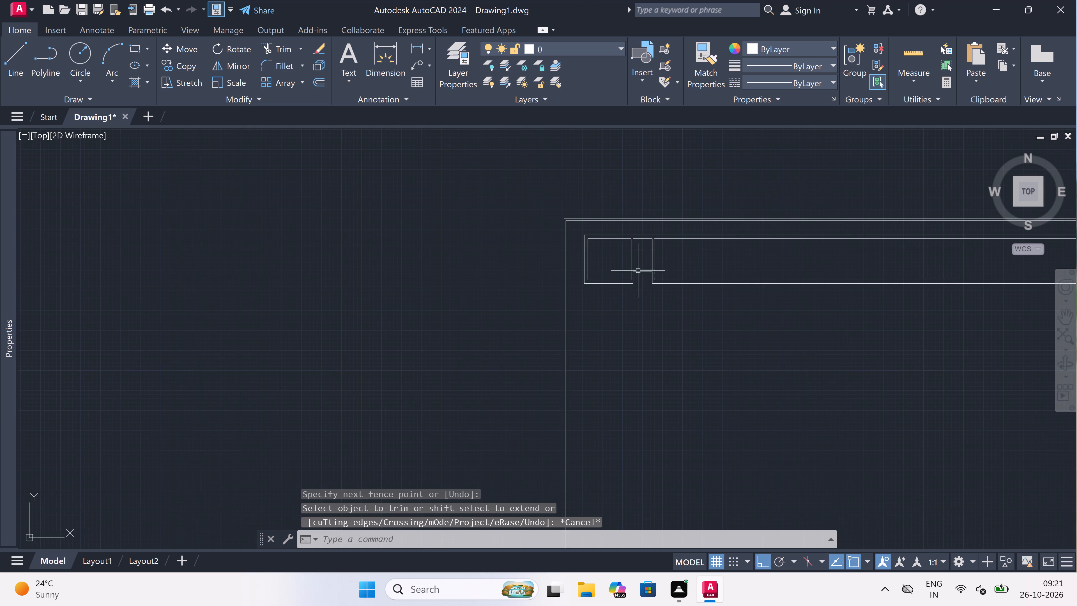
# Offset the east face of the east partition 11' to the east to set the next room's width.
pyautogui.scroll(4, 665, 260)
pyautogui.scroll(-3, 666, 259)
pyautogui.scroll(2, 669, 237)
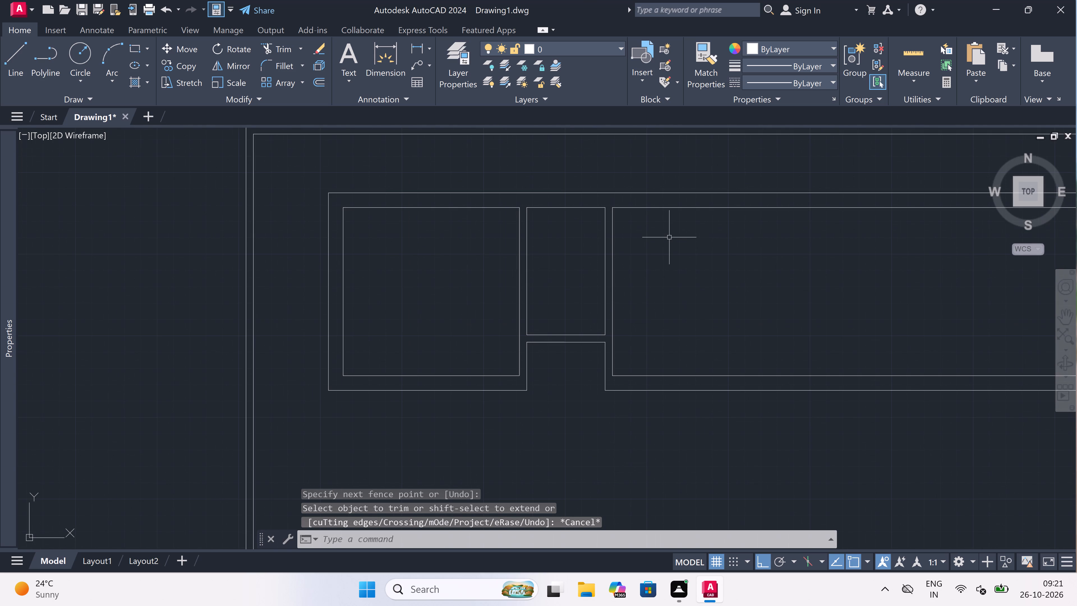
pyautogui.press('o')
pyautogui.press('space')
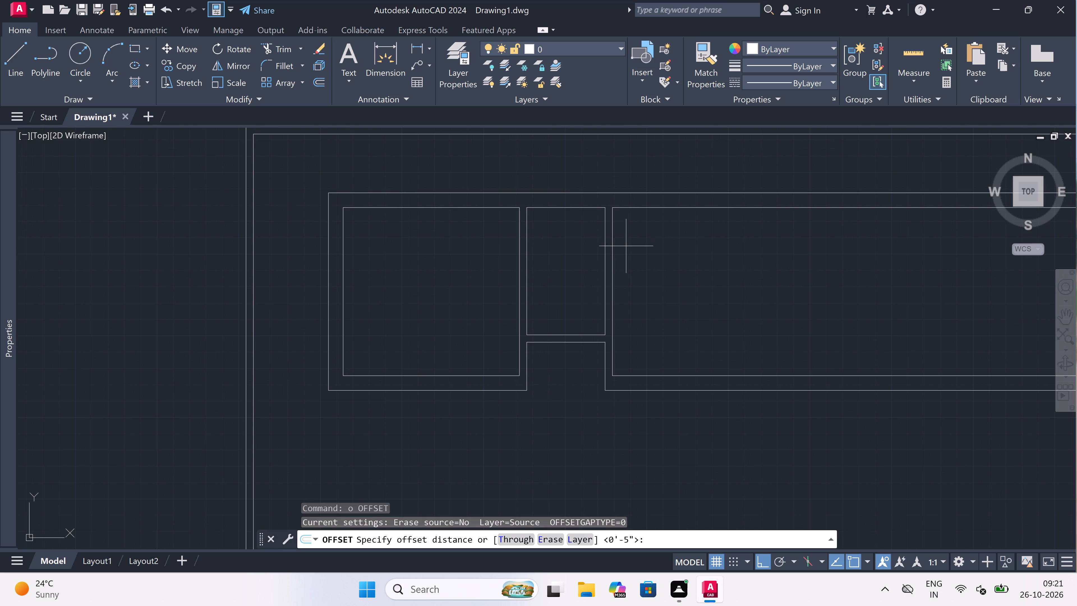
pyautogui.moveTo(616, 254); pyautogui.dragTo(625, 256)
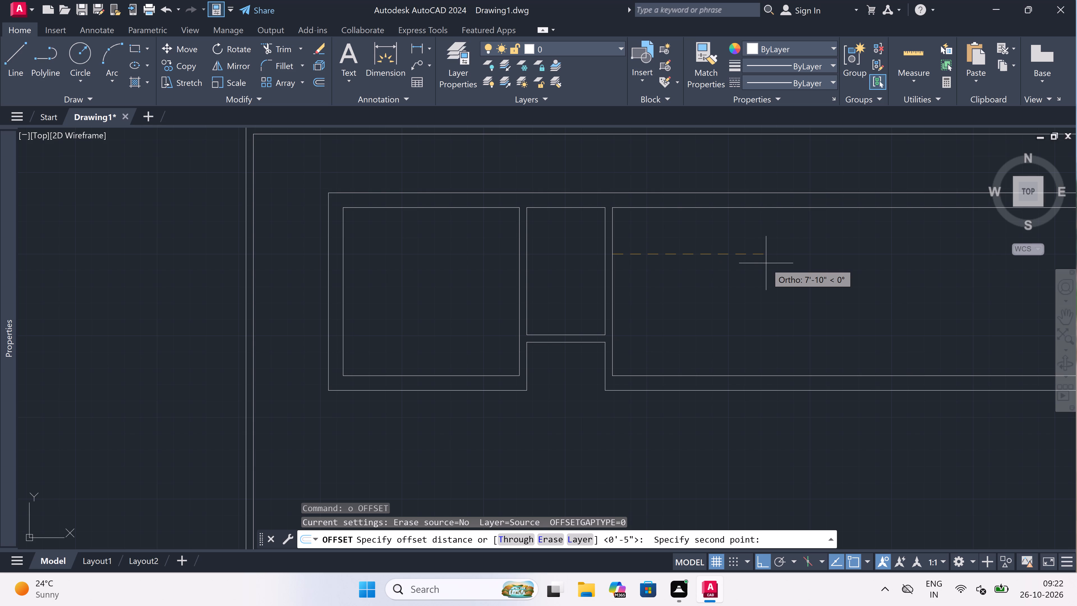
pyautogui.scroll(-2, 766, 263)
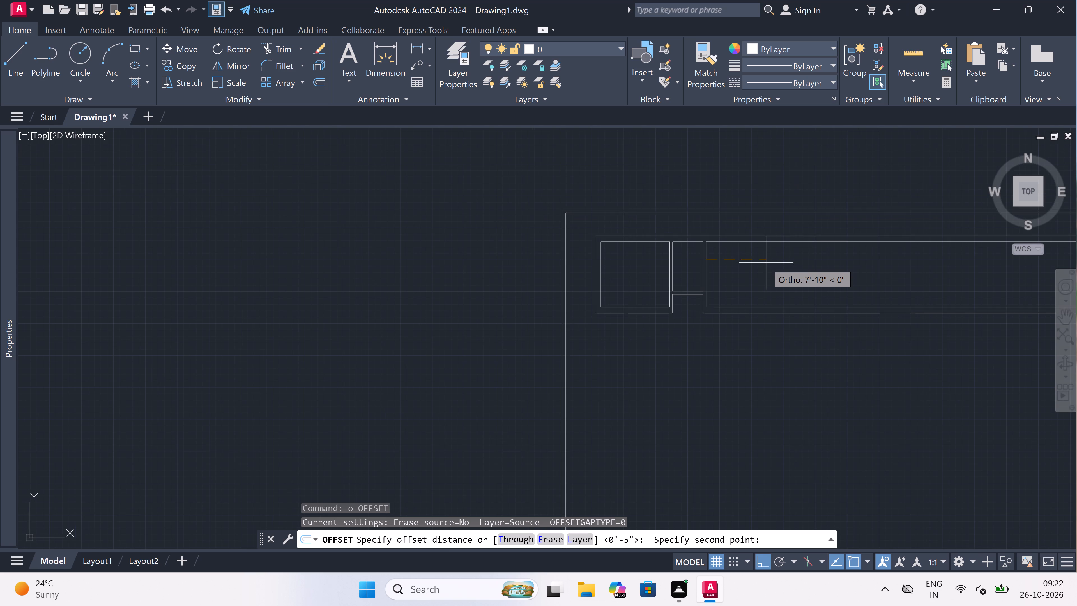
pyautogui.scroll(3, 690, 193)
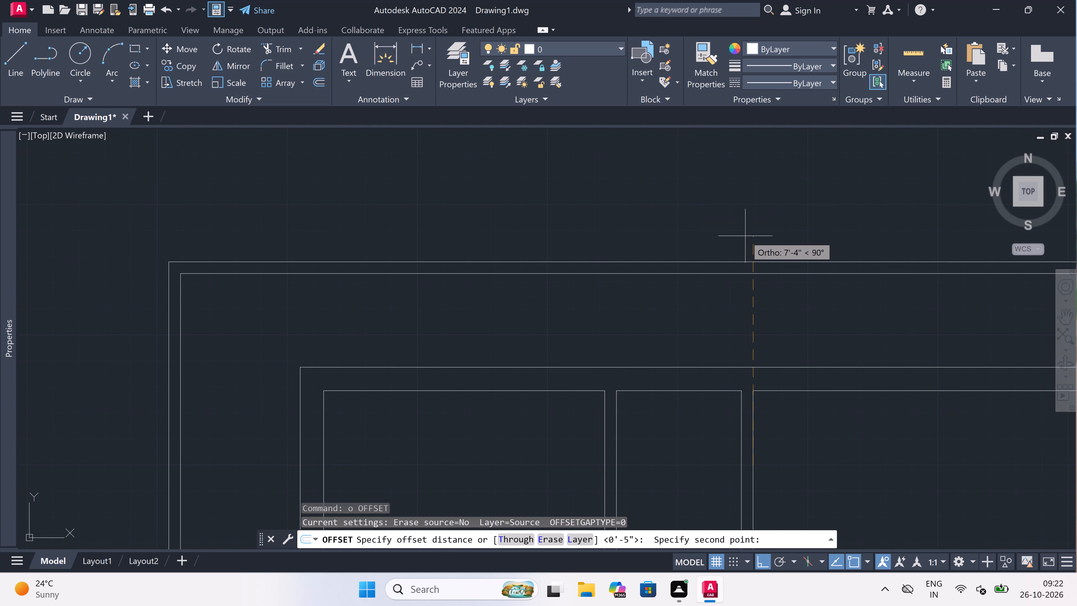
pyautogui.scroll(-1, 745, 236)
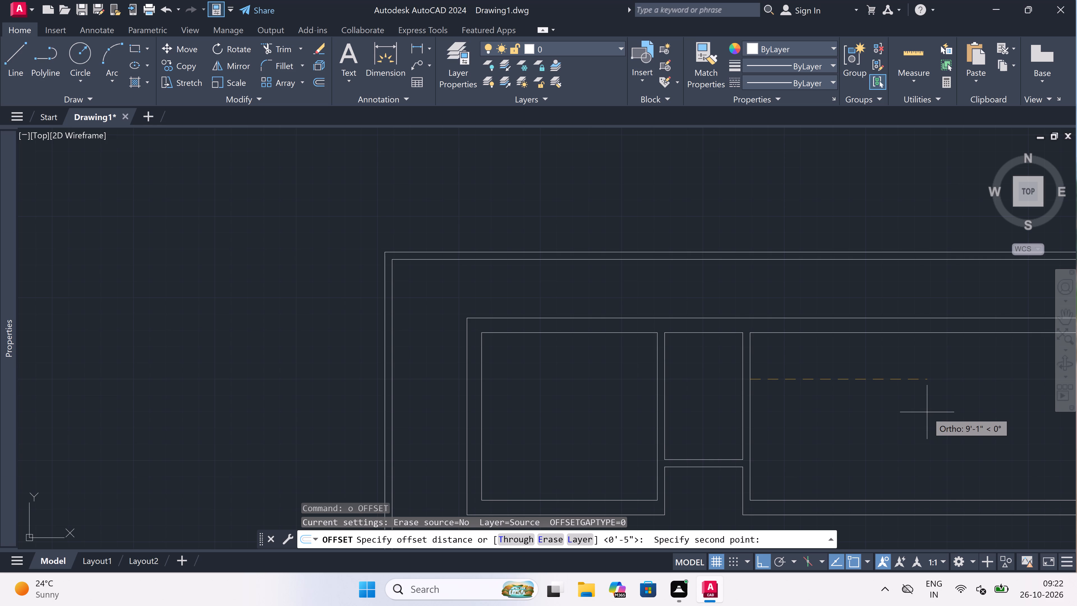
pyautogui.write("11'")
pyautogui.press('space')
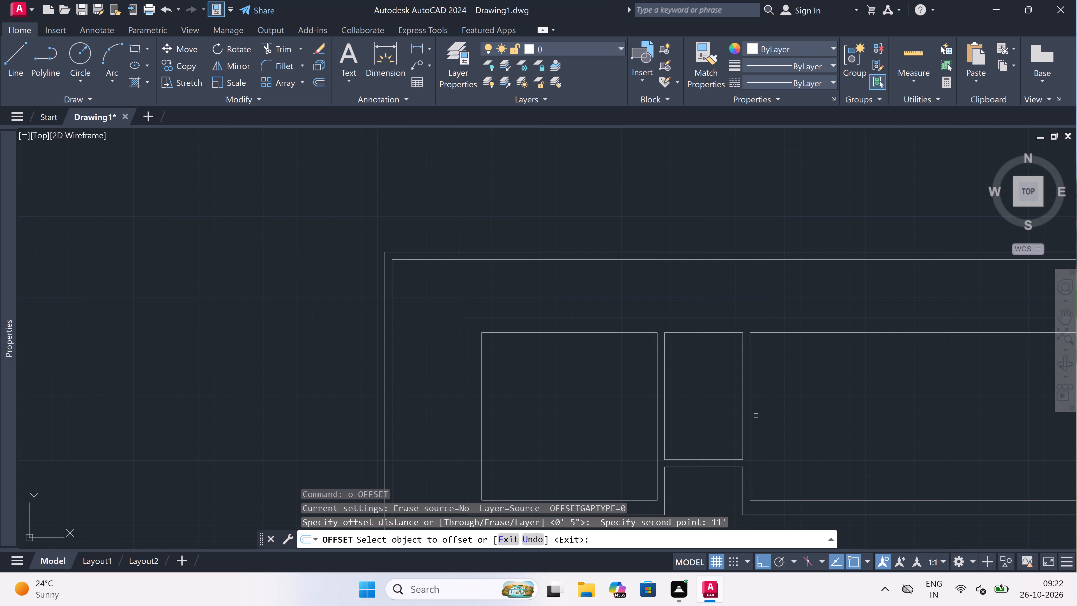
pyautogui.moveTo(749, 416); pyautogui.dragTo(809, 419)
pyautogui.click(848, 423)
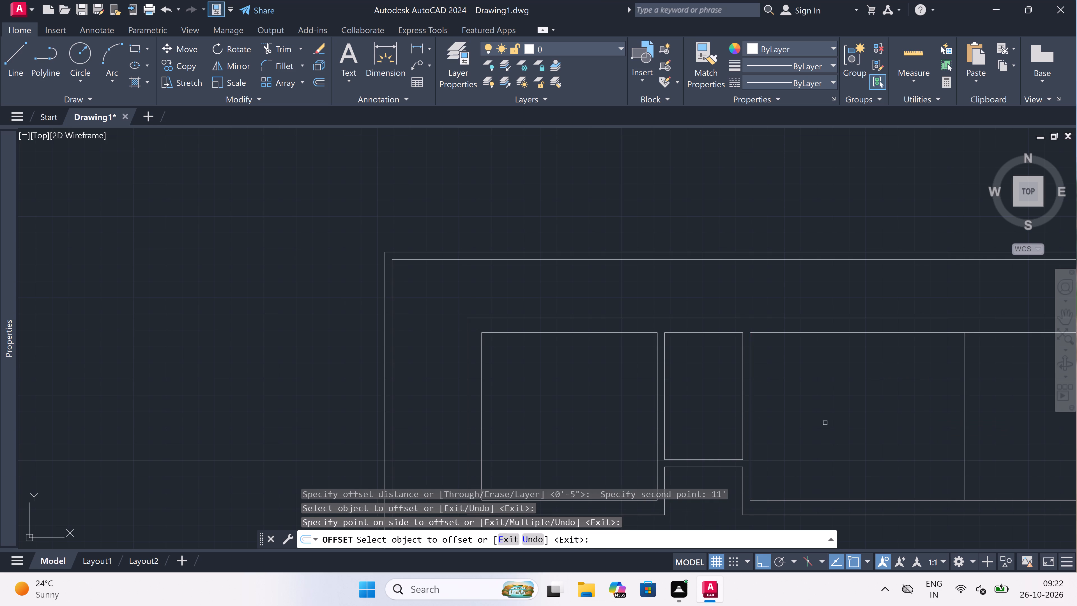
pyautogui.press('Escape')
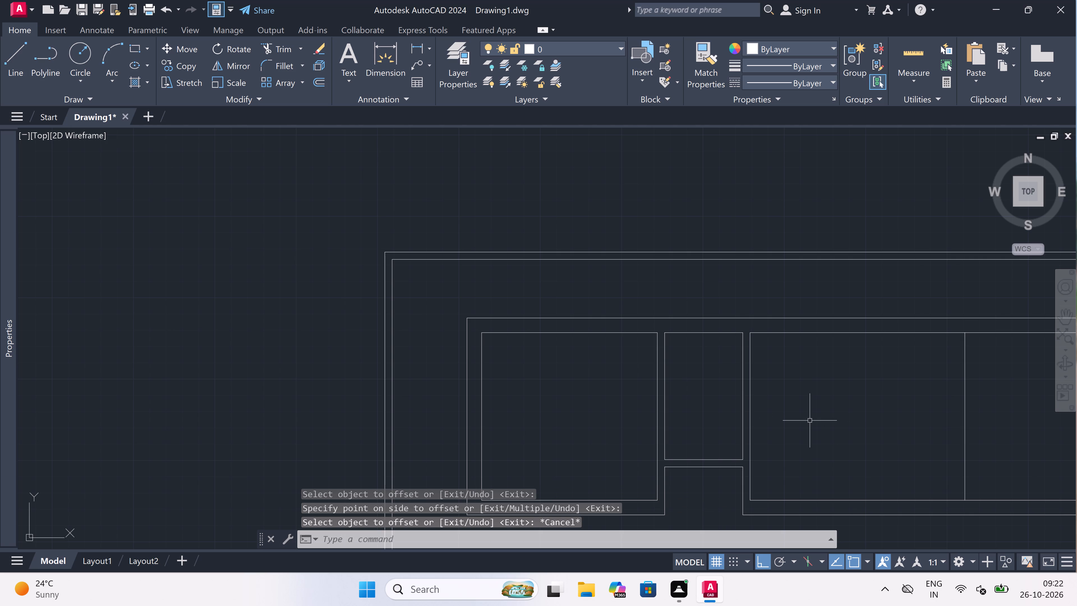
# Draw a line from the top of the east partition's east face north to the boundary's outer line, then 9" back south.
pyautogui.scroll(-2, 810, 421)
pyautogui.scroll(3, 829, 382)
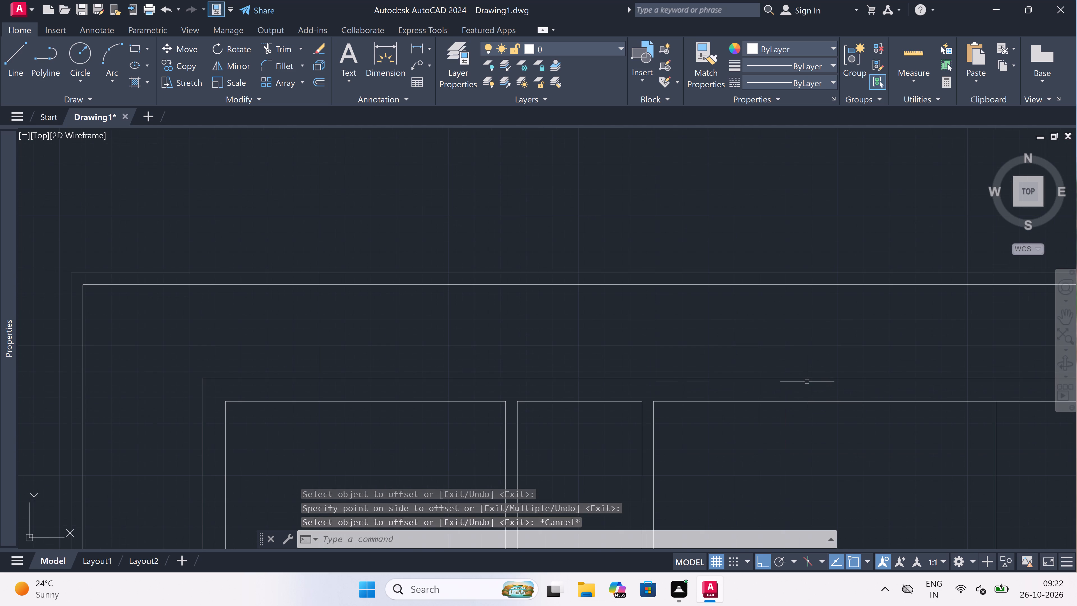
pyautogui.press('l')
pyautogui.press('space')
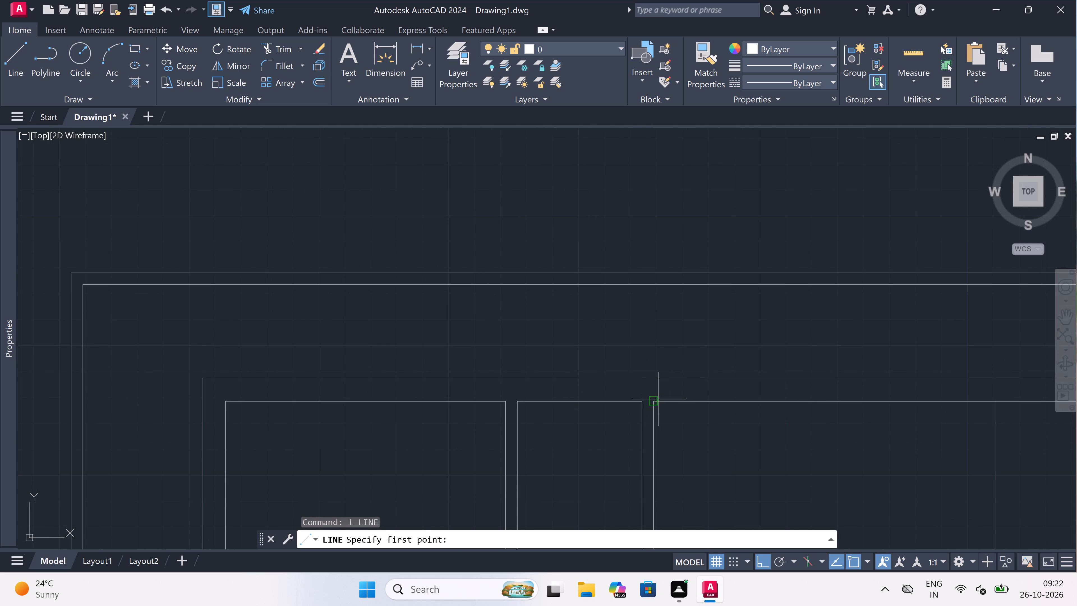
pyautogui.moveTo(659, 399); pyautogui.dragTo(660, 394)
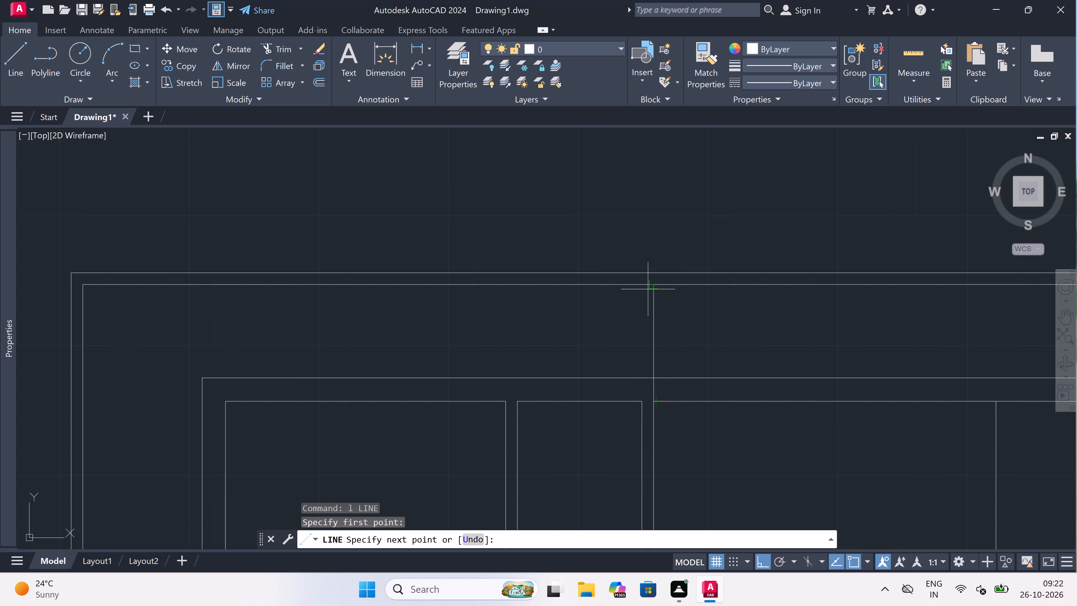
pyautogui.click(653, 285)
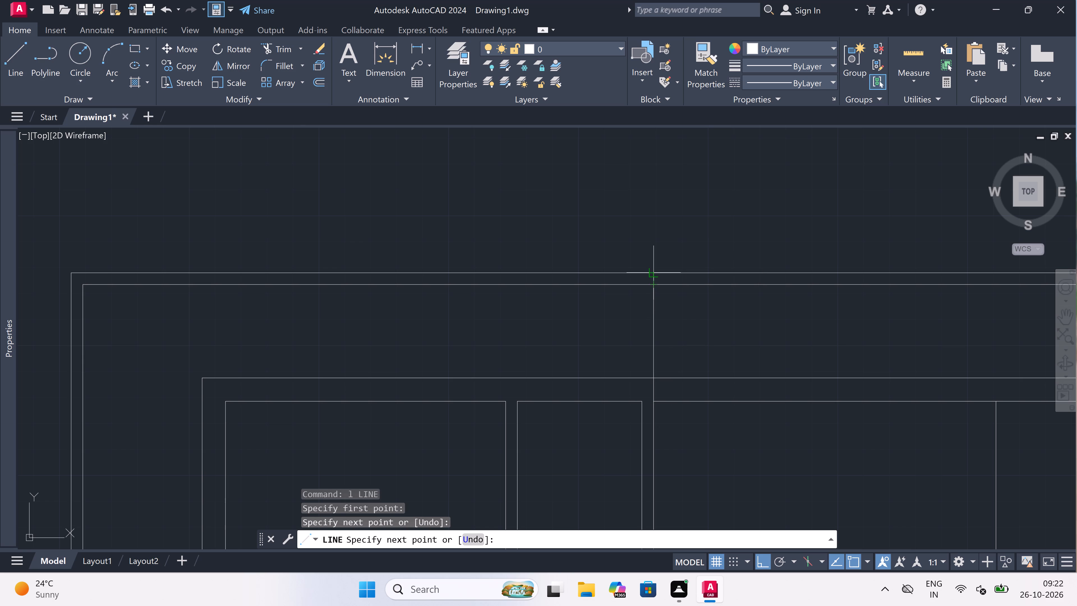
pyautogui.scroll(2, 655, 271)
pyautogui.click(655, 271)
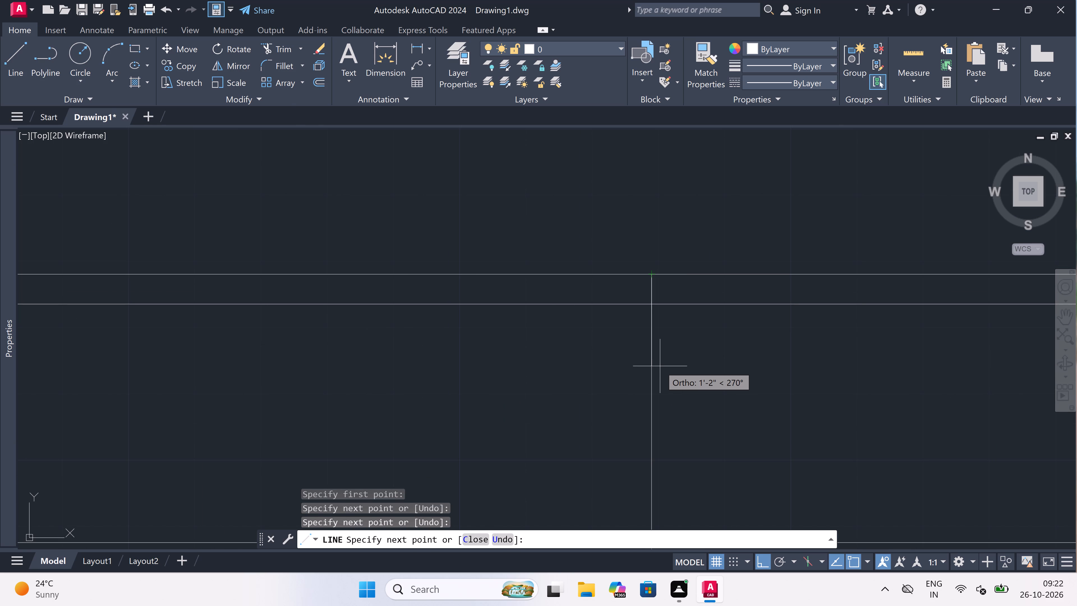
pyautogui.press('9')
pyautogui.hotkey('shift', '"')
pyautogui.press('space')
# Continue the line horizontally east from the 9" point, parallel to the north boundary lines.
pyautogui.scroll(-3, 660, 366)
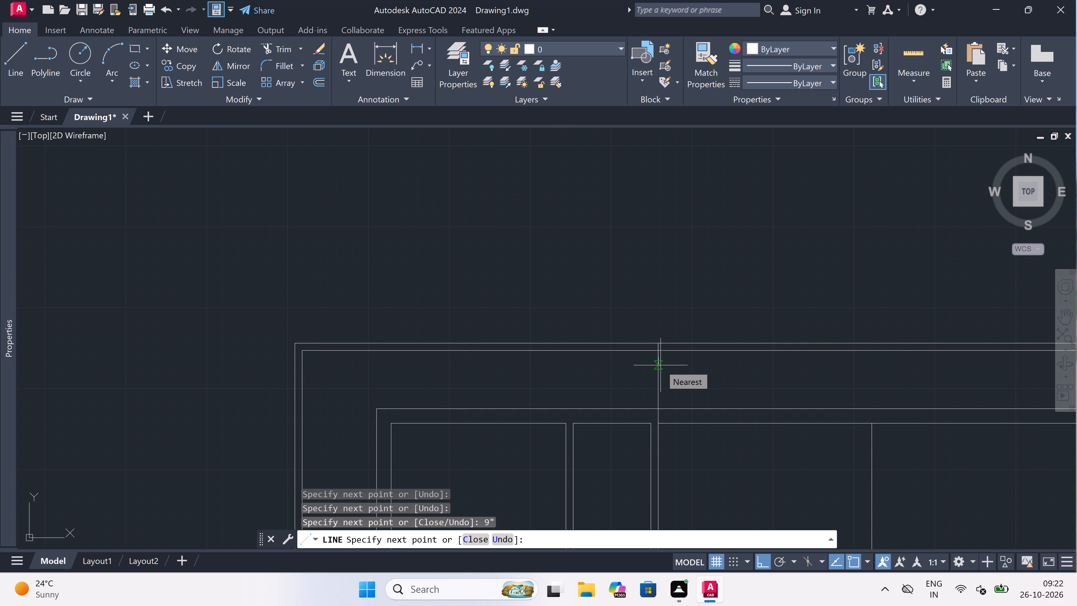
pyautogui.scroll(-2, 661, 365)
pyautogui.scroll(4, 902, 366)
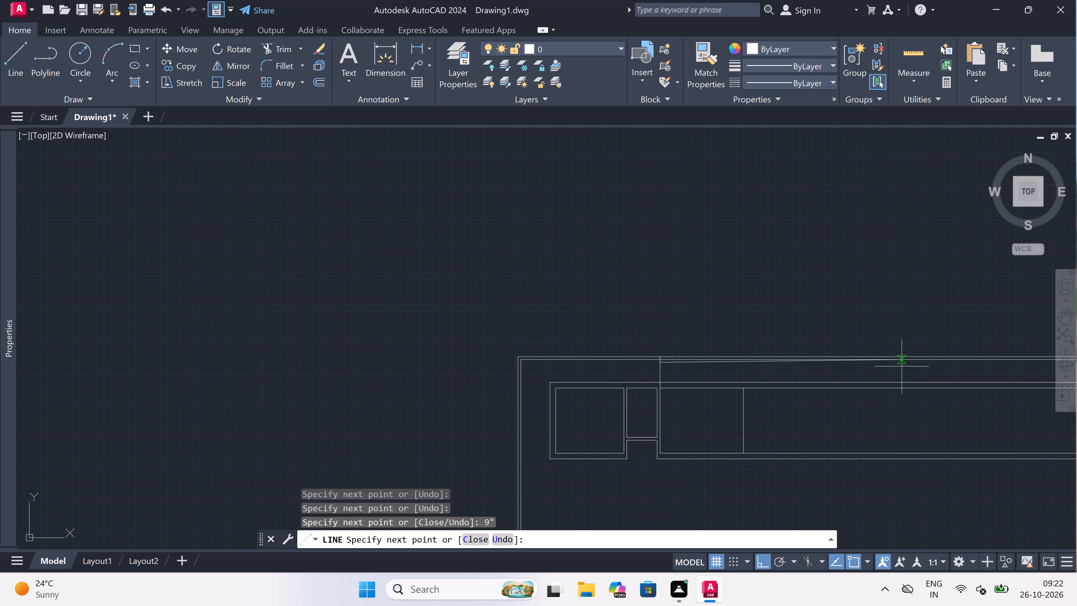
pyautogui.click(971, 345)
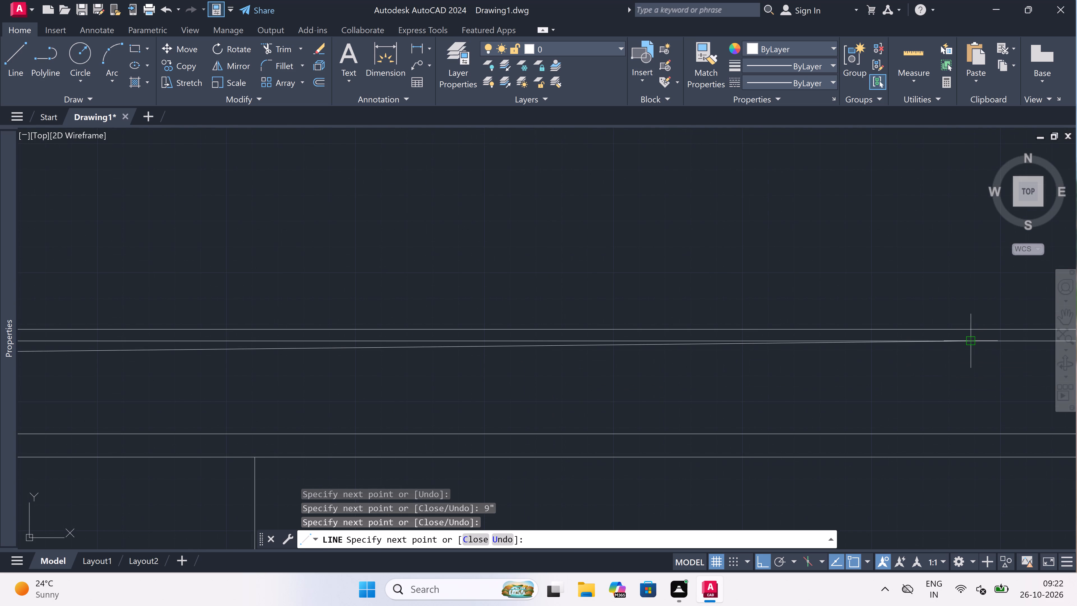
pyautogui.hotkey('ctrl', 'z')
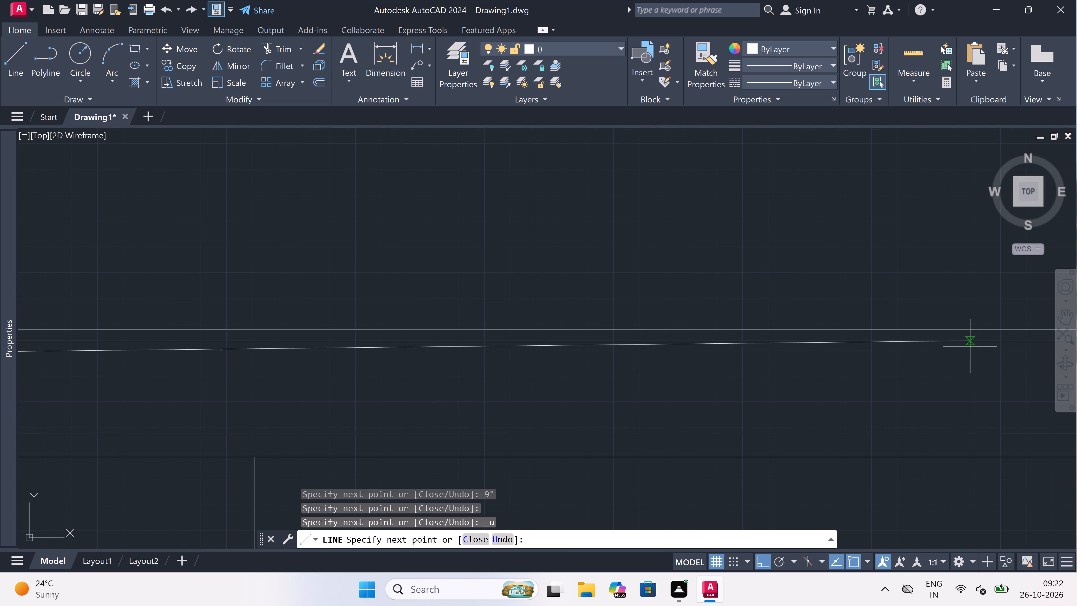
pyautogui.scroll(3, 970, 353)
pyautogui.click(971, 352)
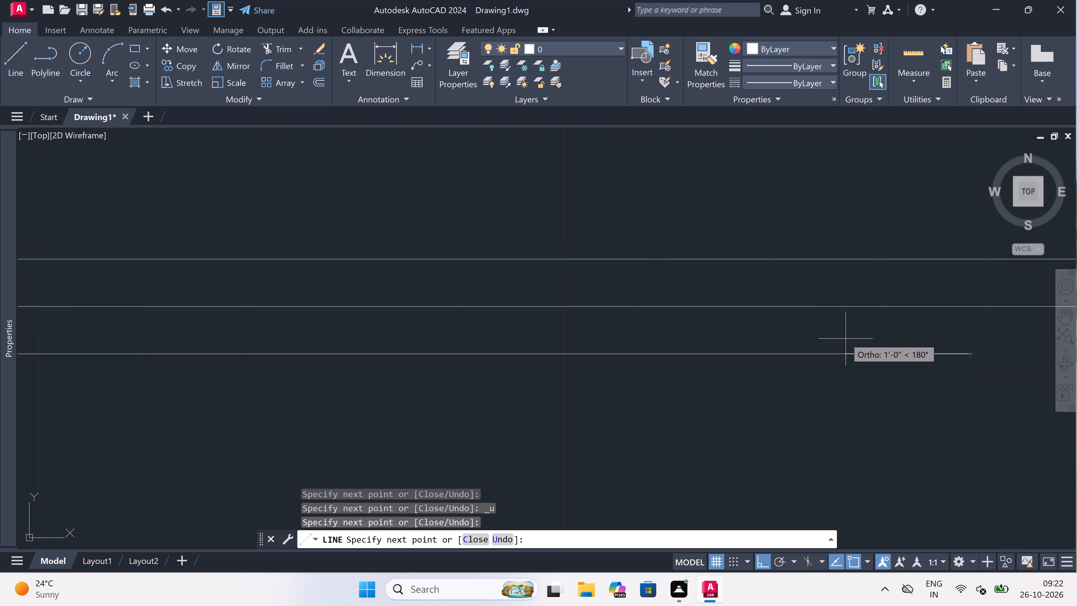
pyautogui.press('Escape')
# Draw a line 9" west along the boundary's outer line from the top of the new room's west face, then south to the existing north wall's outer face.
pyautogui.scroll(-7, 692, 315)
pyautogui.scroll(3, 538, 312)
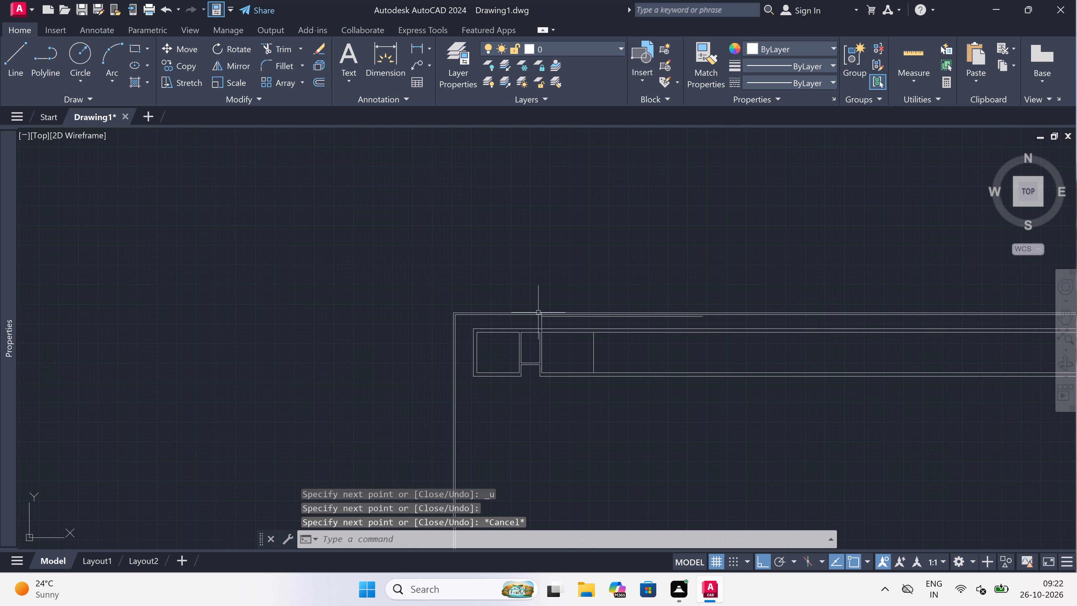
pyautogui.scroll(3, 550, 342)
pyautogui.scroll(-2, 550, 342)
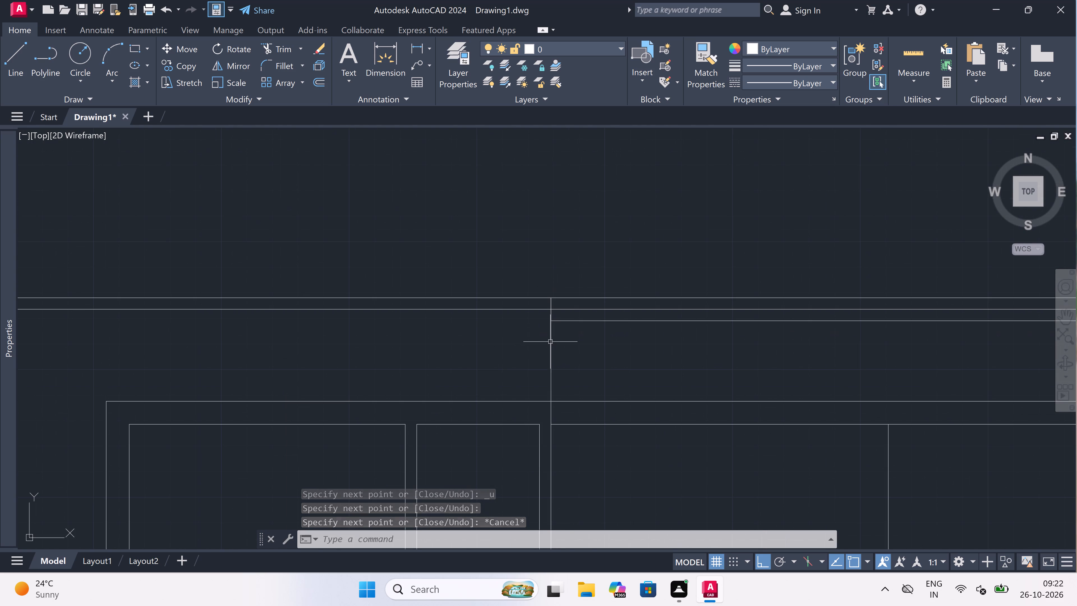
pyautogui.press('space')
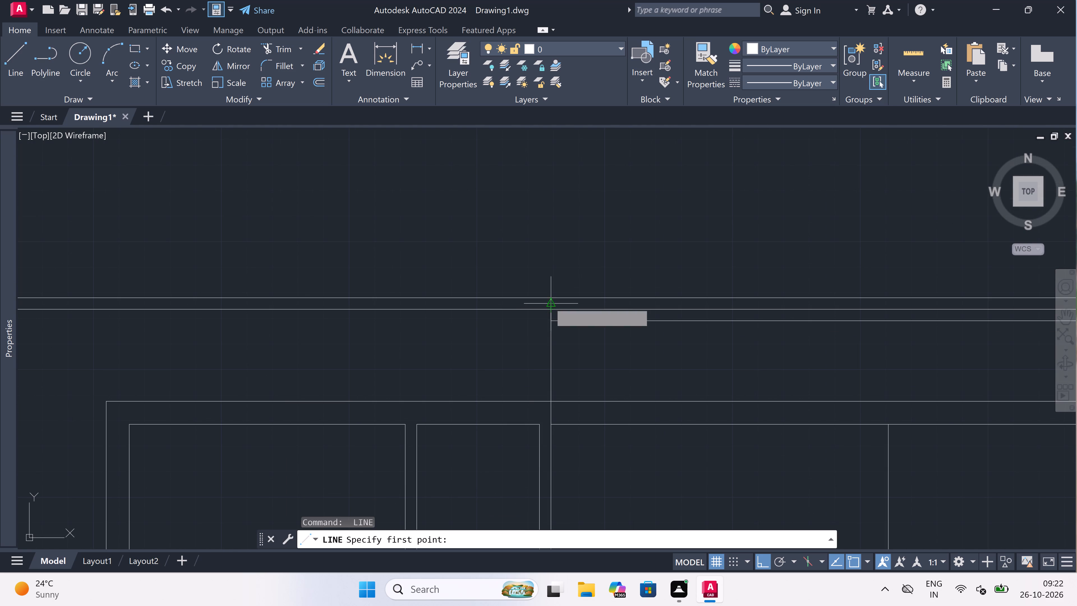
pyautogui.click(549, 296)
pyautogui.press('9')
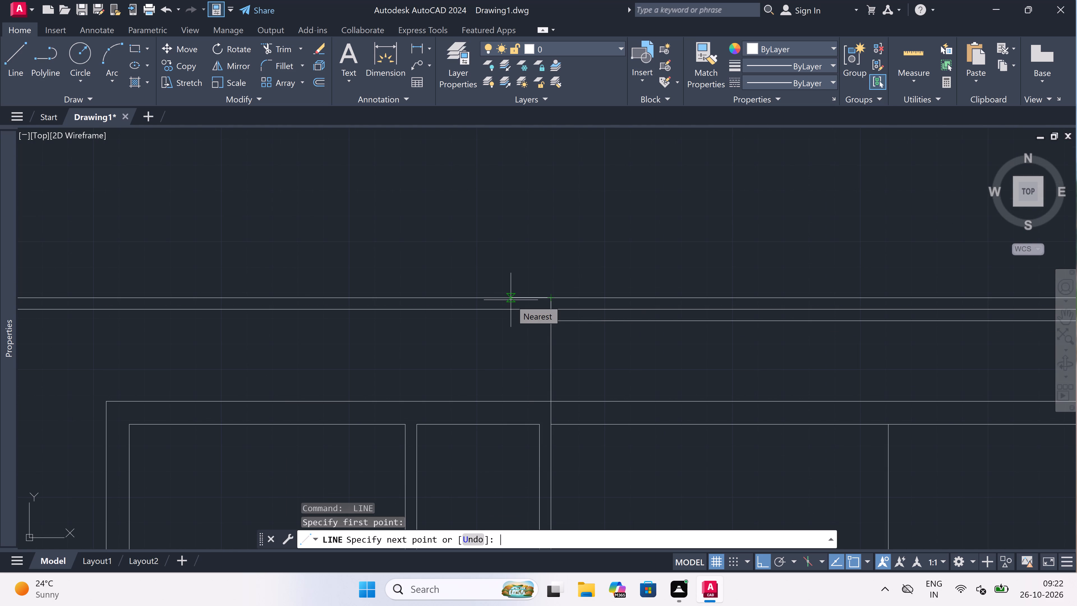
pyautogui.hotkey('shift', '"')
pyautogui.press('space')
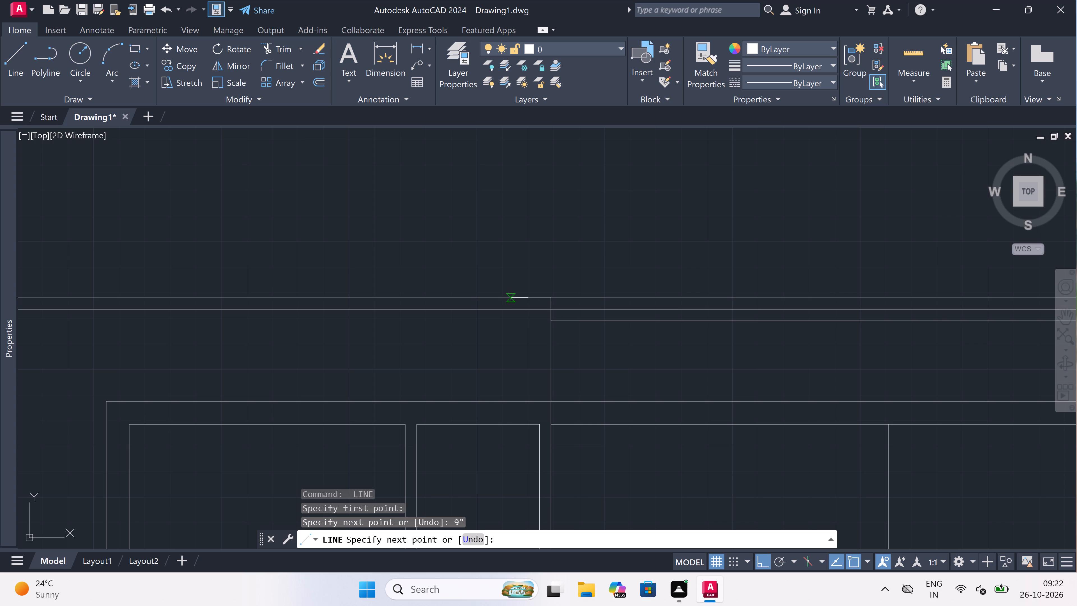
pyautogui.click(525, 398)
pyautogui.press('Escape')
# Trim the boundary's inner line between the 9" wall's faces and to its east, and the east face's stub above the new north line.
pyautogui.scroll(1, 548, 319)
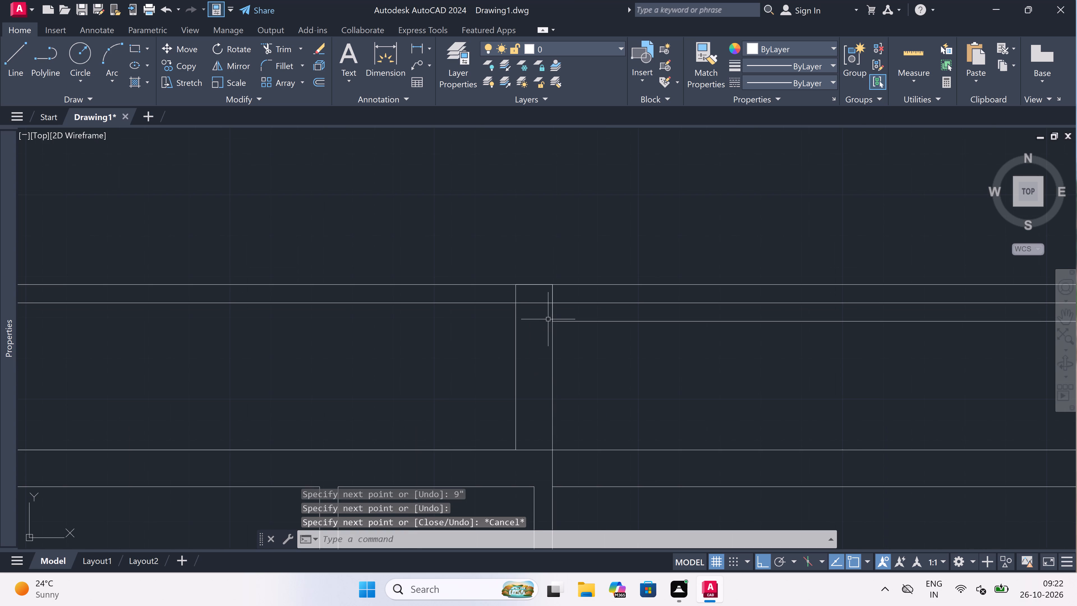
pyautogui.write('tr')
pyautogui.press('space')
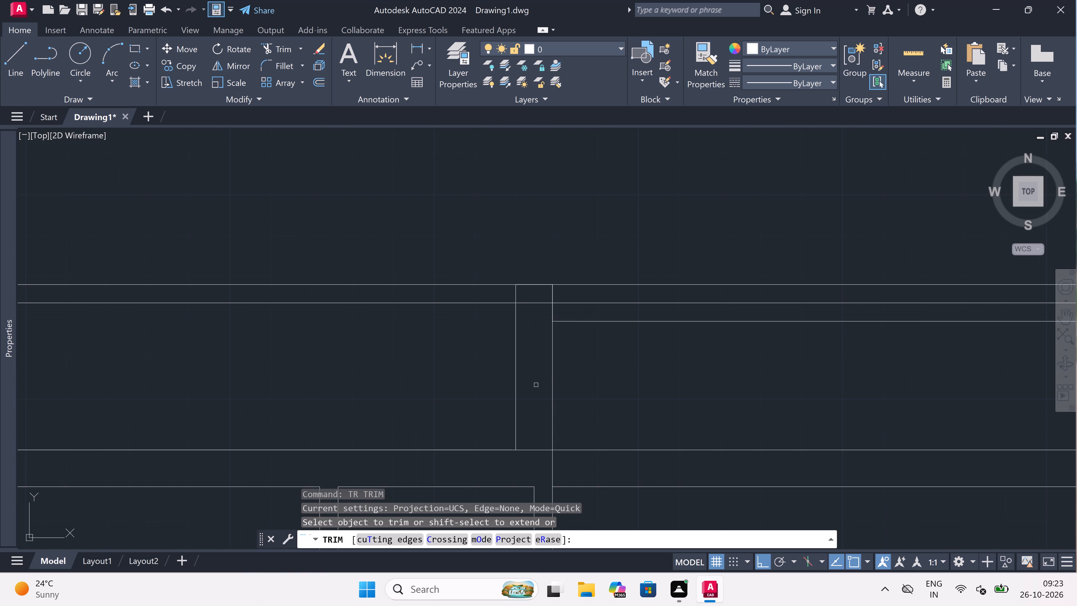
pyautogui.click(528, 296)
pyautogui.click(529, 314)
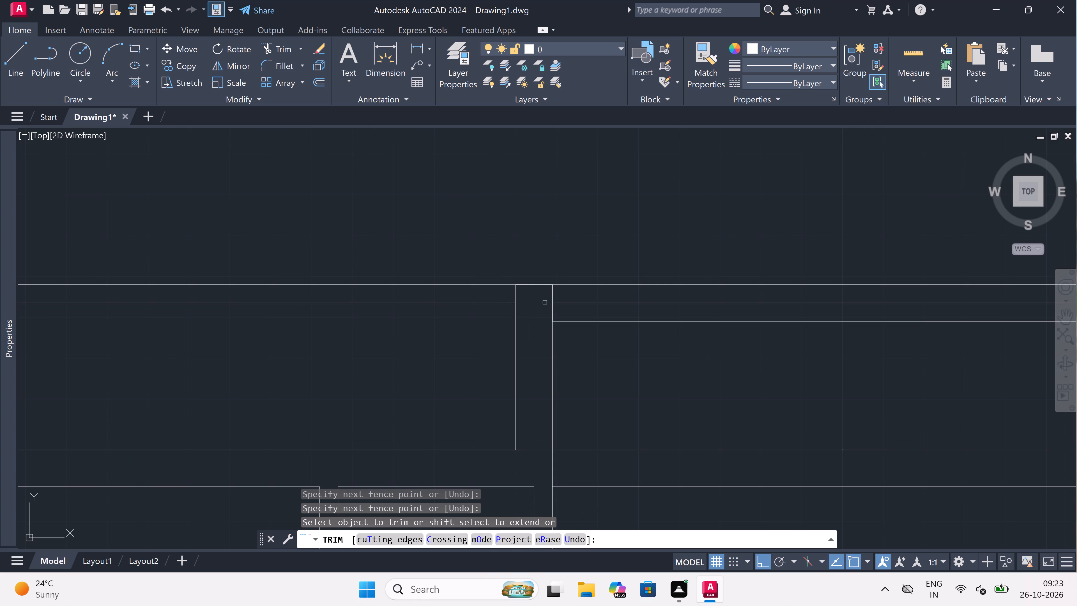
pyautogui.scroll(2, 555, 299)
pyautogui.click(555, 298)
pyautogui.click(536, 302)
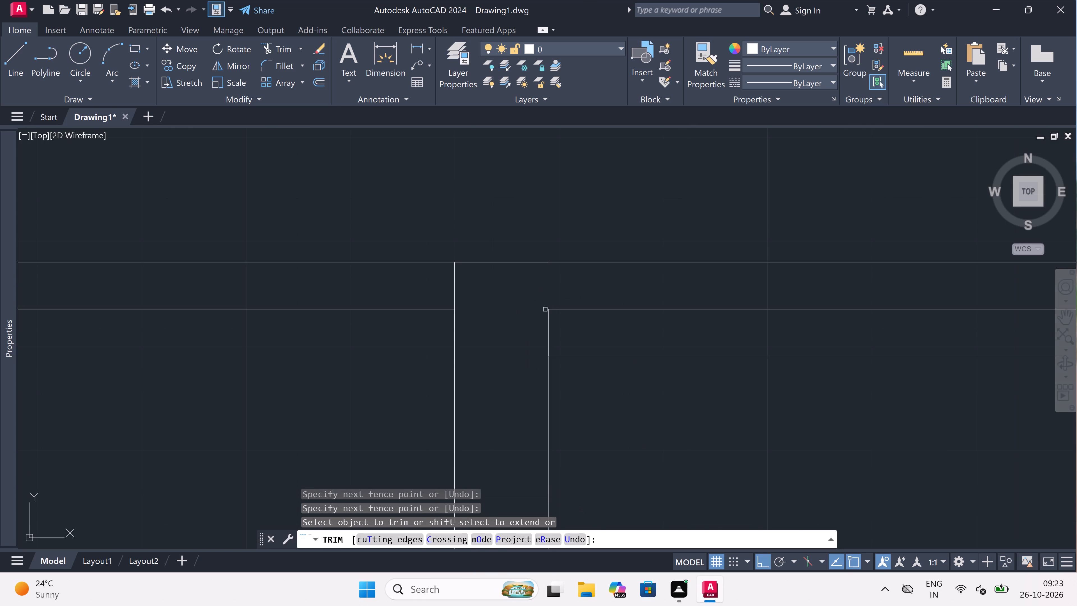
pyautogui.click(549, 318)
pyautogui.click(550, 328)
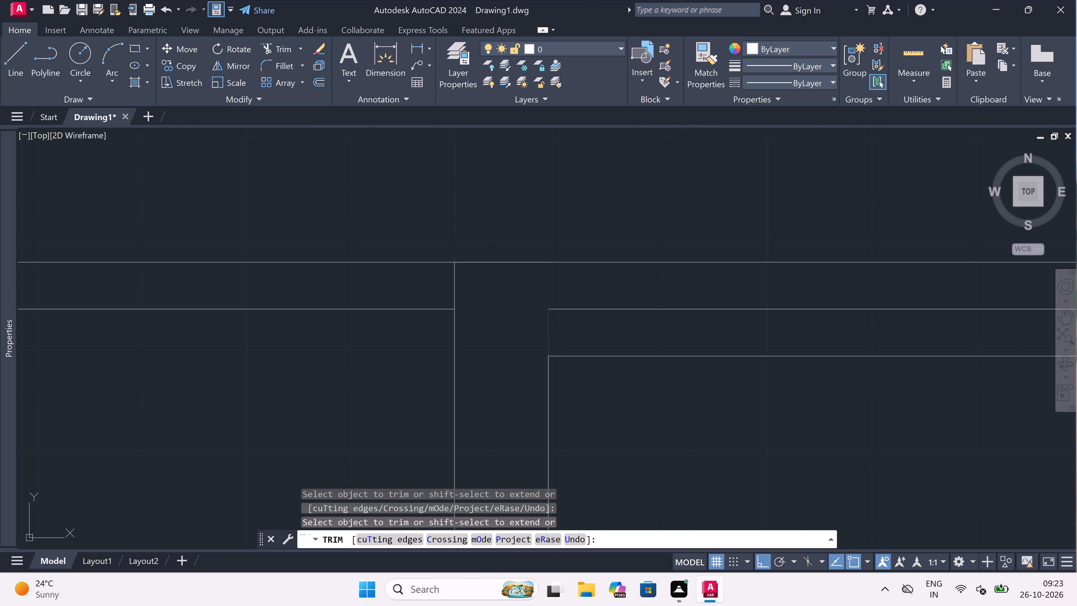
pyautogui.click(572, 310)
pyautogui.scroll(-3, 572, 310)
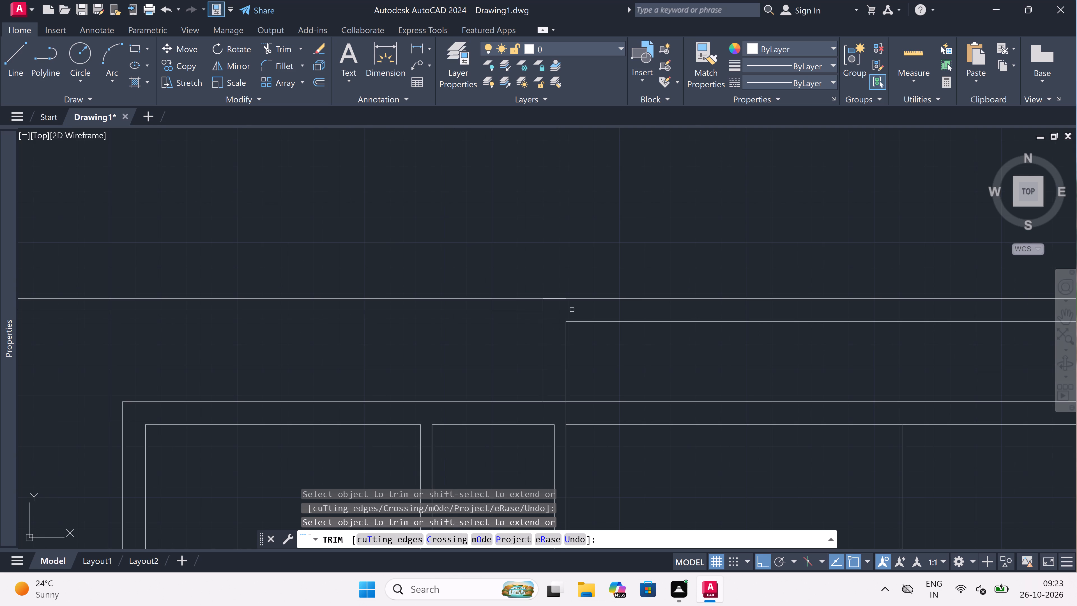
pyautogui.press('Escape')
# Offset the new room's east line 9" to the east to form the wall thickness.
pyautogui.scroll(-3, 572, 310)
pyautogui.scroll(3, 582, 323)
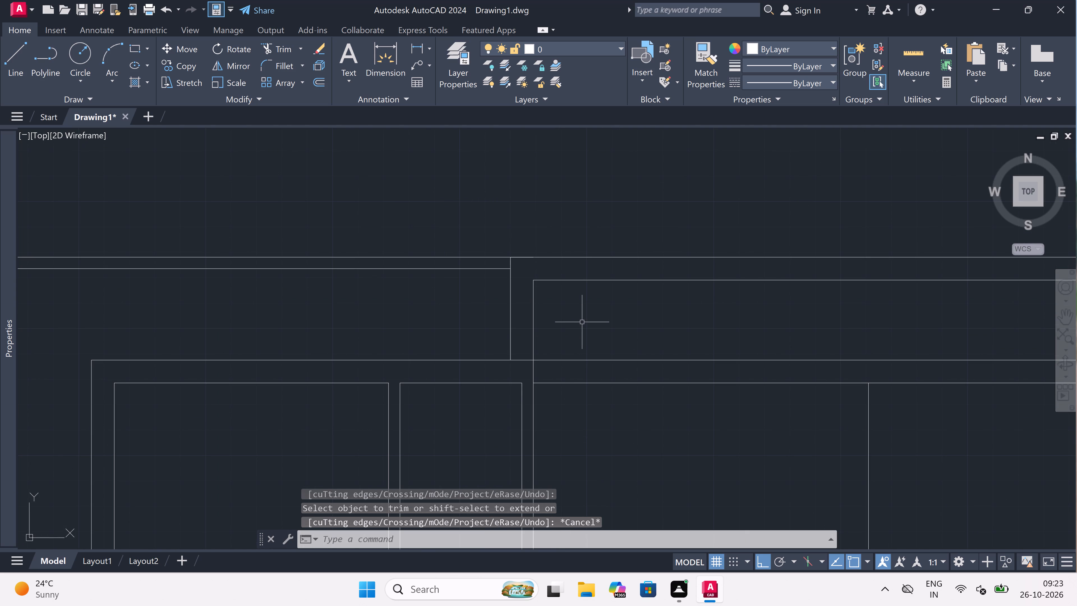
pyautogui.scroll(1, 582, 322)
pyautogui.scroll(-4, 582, 322)
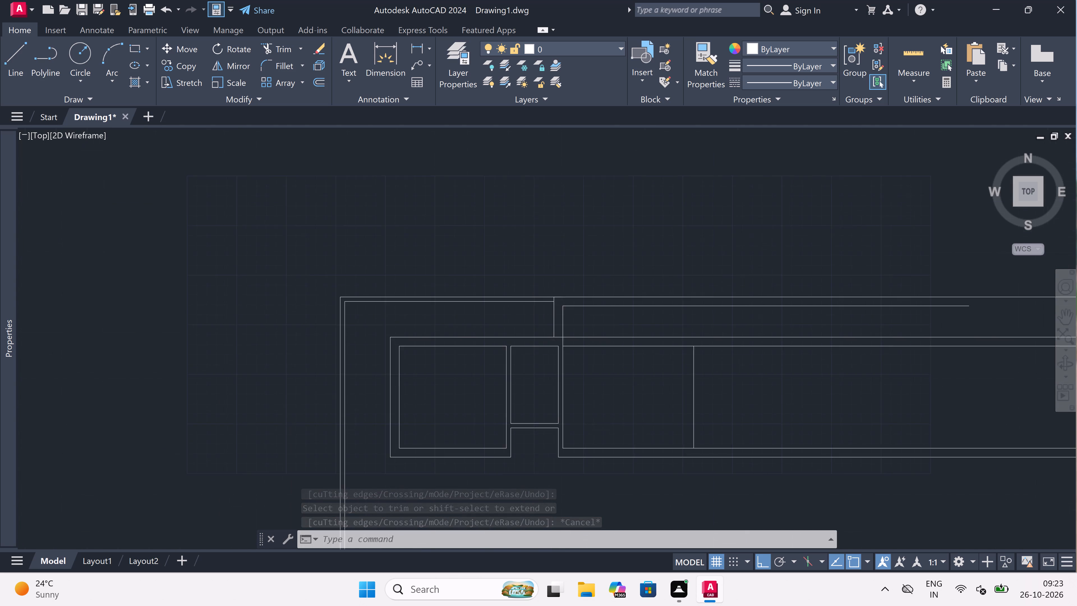
pyautogui.scroll(3, 623, 345)
pyautogui.press('o')
pyautogui.press('space')
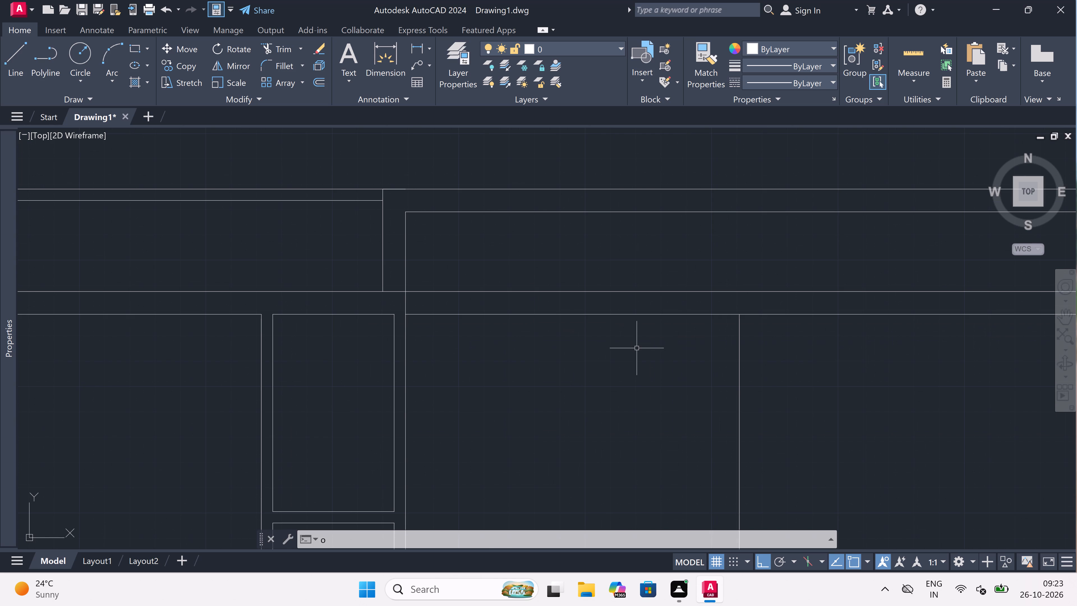
pyautogui.moveTo(735, 376); pyautogui.dragTo(775, 376)
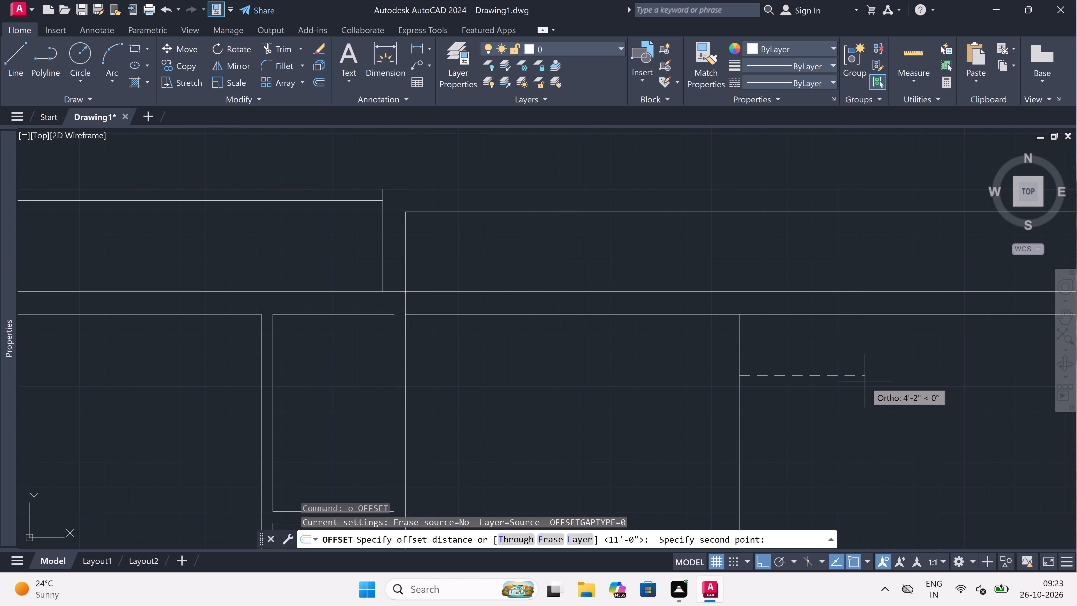
pyautogui.press('9')
pyautogui.hotkey('shift', '"')
pyautogui.press('space')
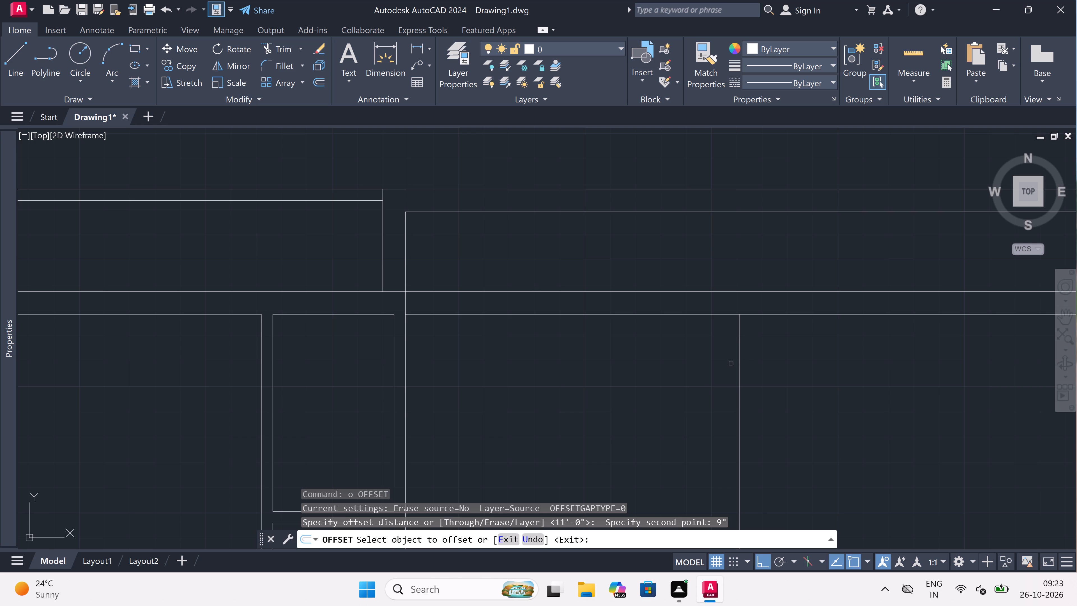
pyautogui.moveTo(739, 360); pyautogui.dragTo(748, 360)
pyautogui.click(827, 358)
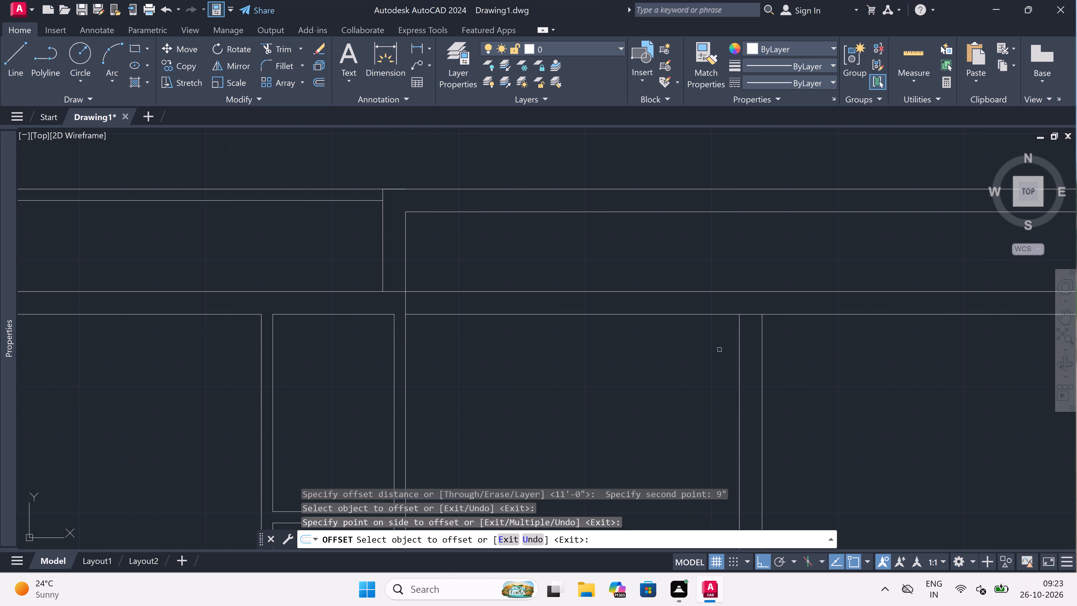
pyautogui.scroll(-5, 717, 348)
pyautogui.scroll(3, 721, 351)
pyautogui.press('Escape')
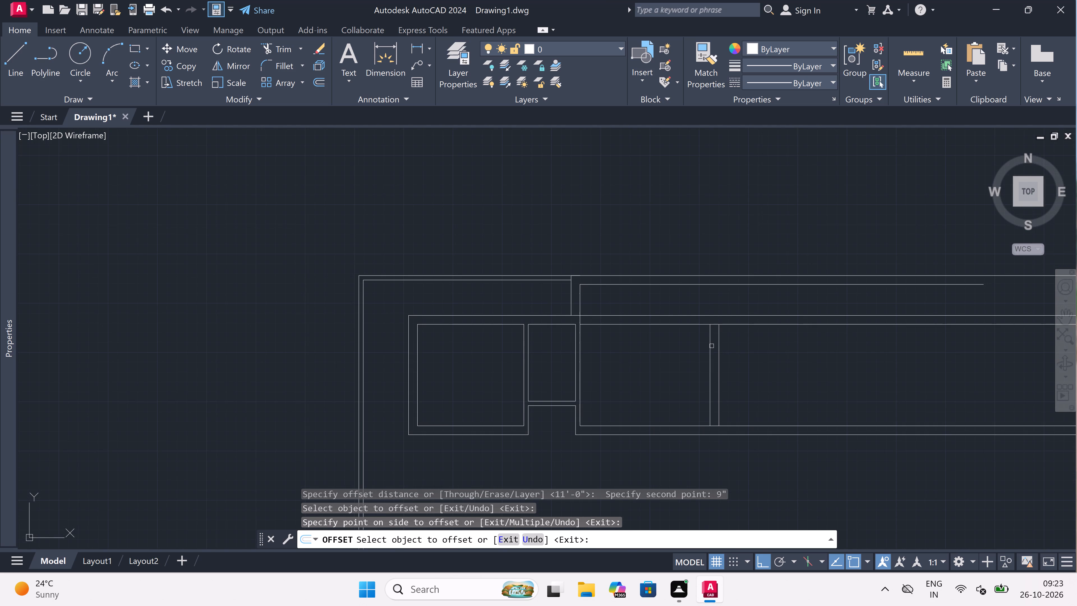
# Extend both lines of the room's 9" east wall north to the new inner north line.
pyautogui.press('e')
pyautogui.write('x')
pyautogui.press('space')
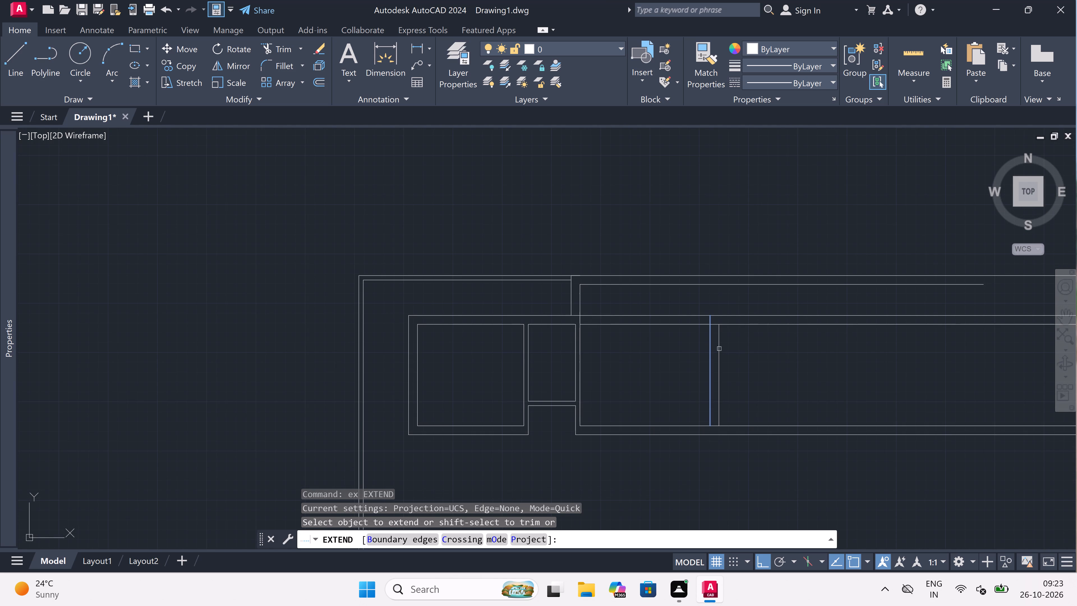
pyautogui.click(736, 347)
pyautogui.click(667, 346)
pyautogui.click(694, 342)
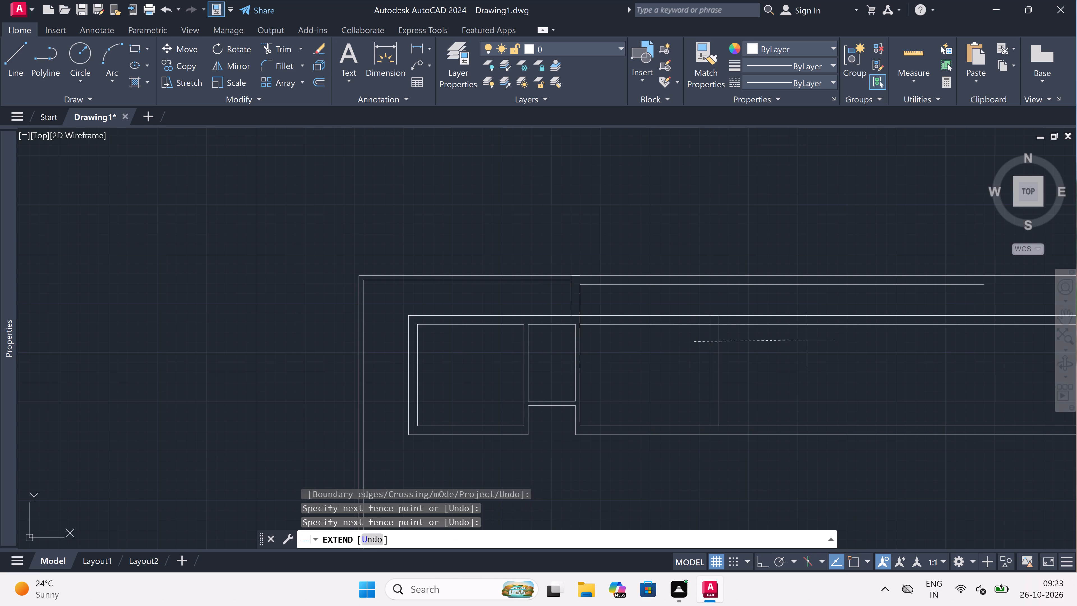
pyautogui.click(830, 340)
pyautogui.press('Escape')
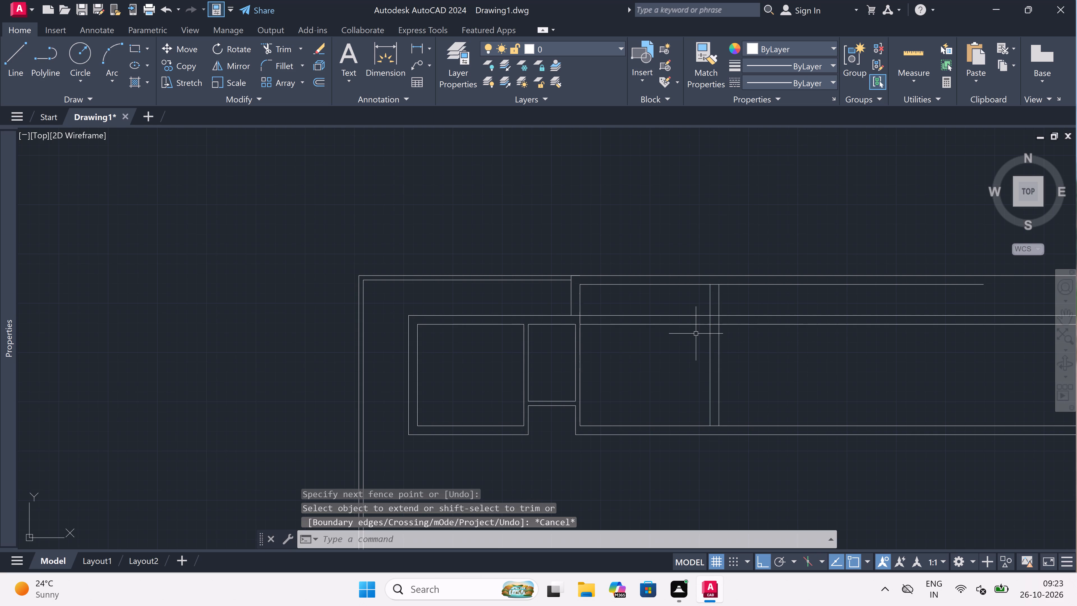
# Trim the old north wall lines across the new room and the horizontal lines between its east wall's two faces.
pyautogui.write('tr')
pyautogui.press('space')
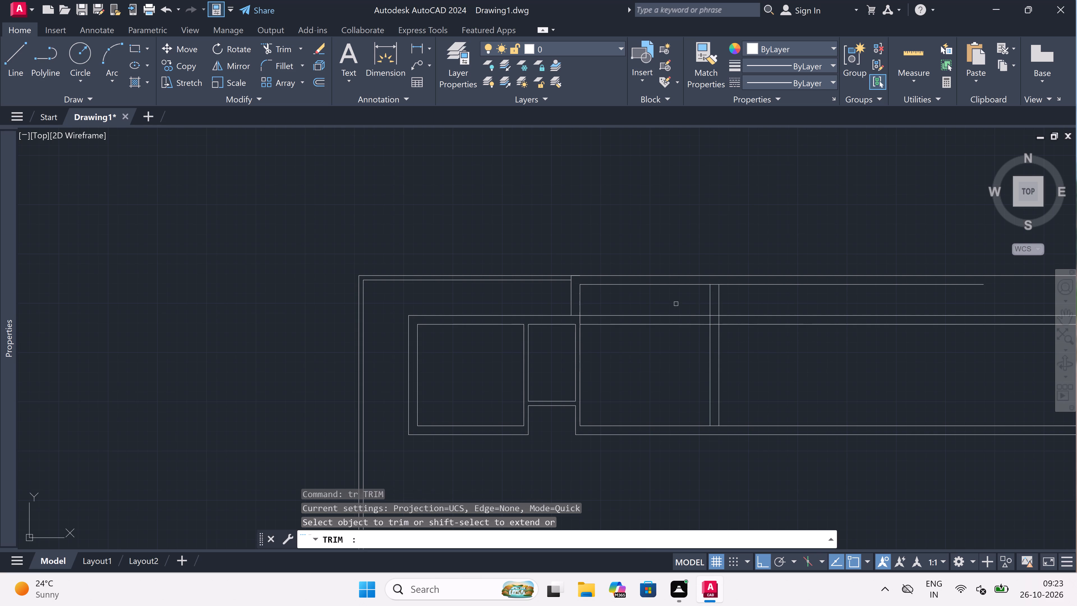
pyautogui.click(676, 303)
pyautogui.click(676, 348)
pyautogui.scroll(3, 715, 316)
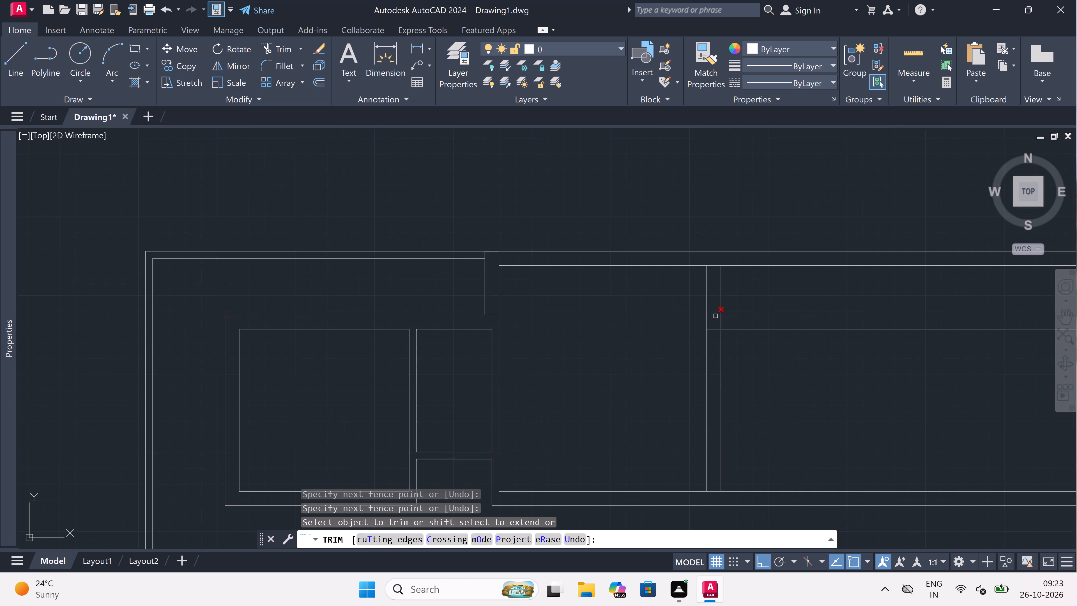
pyautogui.scroll(1, 715, 316)
pyautogui.moveTo(706, 411); pyautogui.dragTo(706, 398)
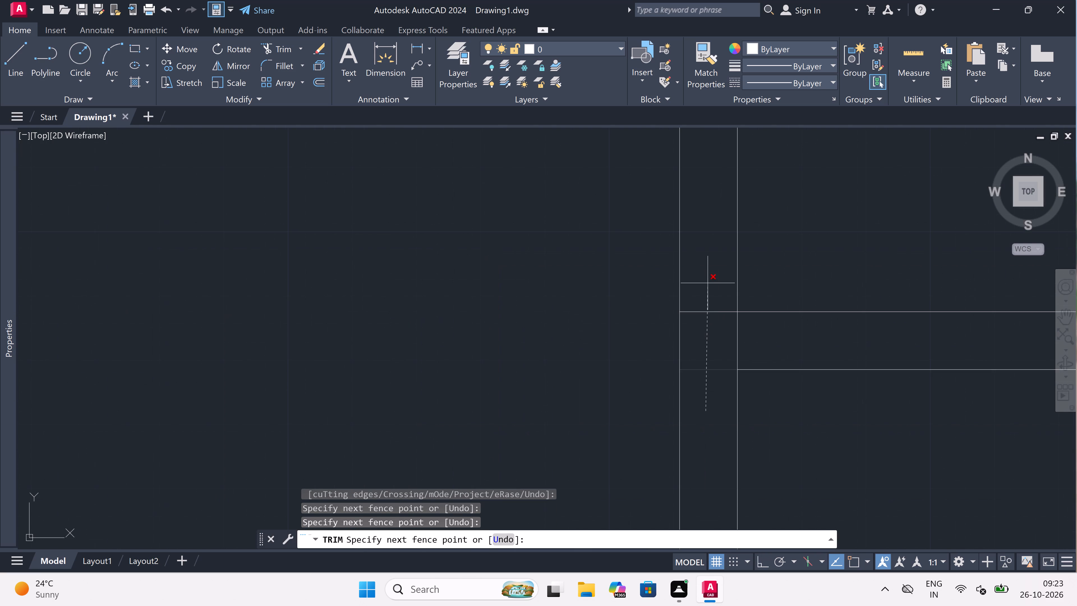
pyautogui.scroll(-3, 708, 282)
pyautogui.scroll(3, 704, 226)
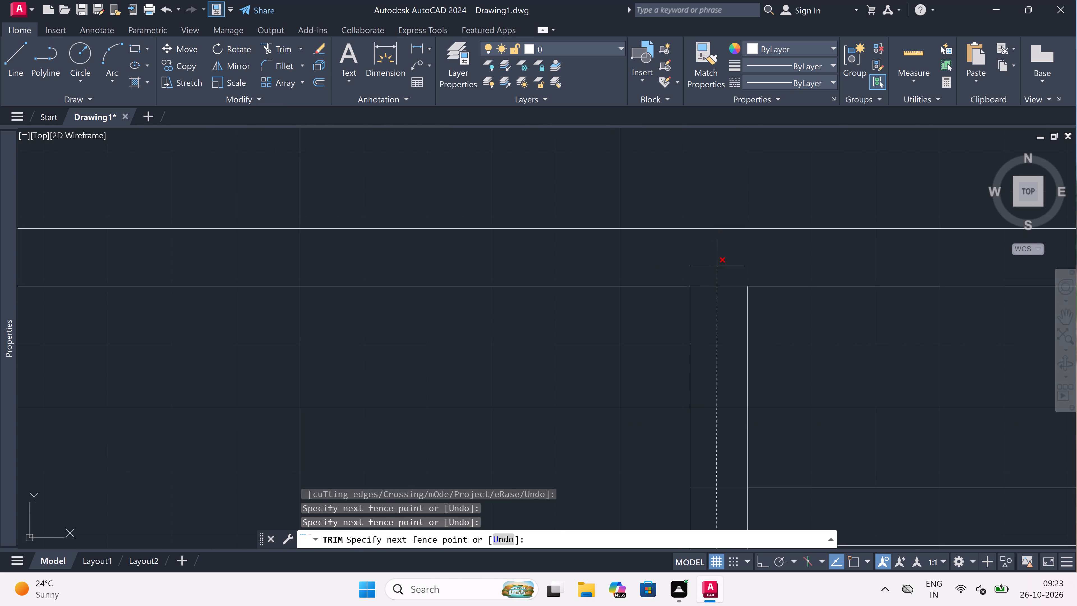
pyautogui.click(717, 281)
# Trim away the remaining old north wall lines east of the new 9" wall.
pyautogui.scroll(-4, 717, 281)
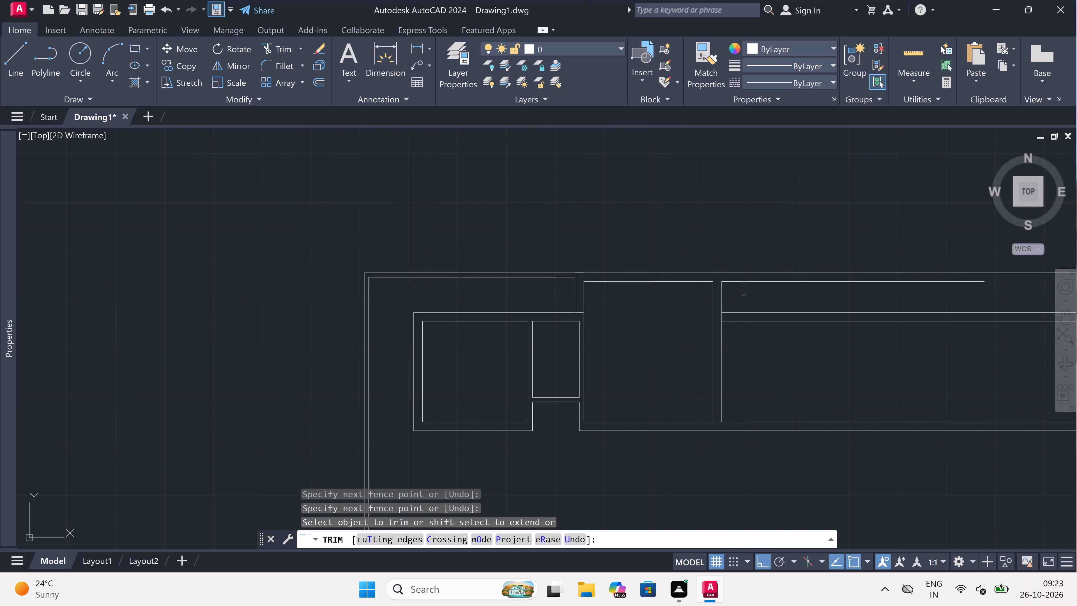
pyautogui.scroll(-3, 744, 294)
pyautogui.click(744, 294)
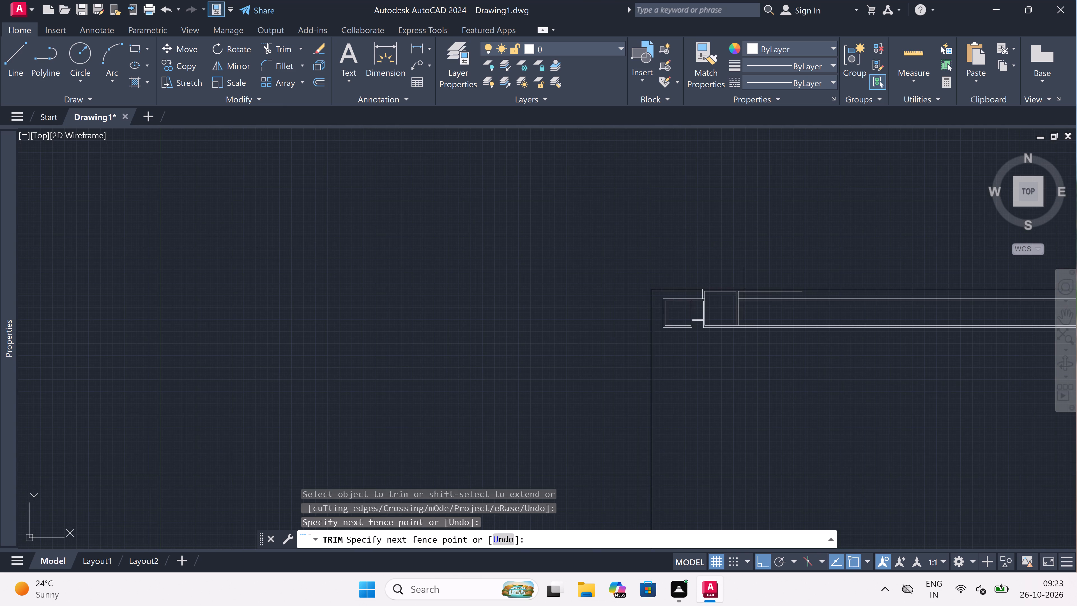
pyautogui.scroll(3, 744, 294)
pyautogui.click(742, 394)
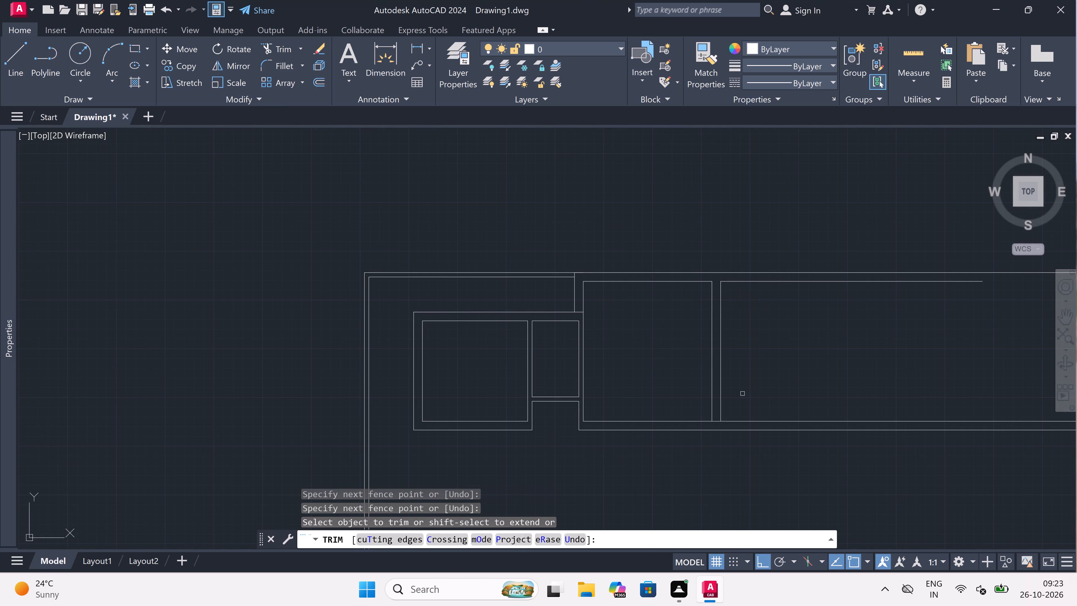
pyautogui.press('Escape')
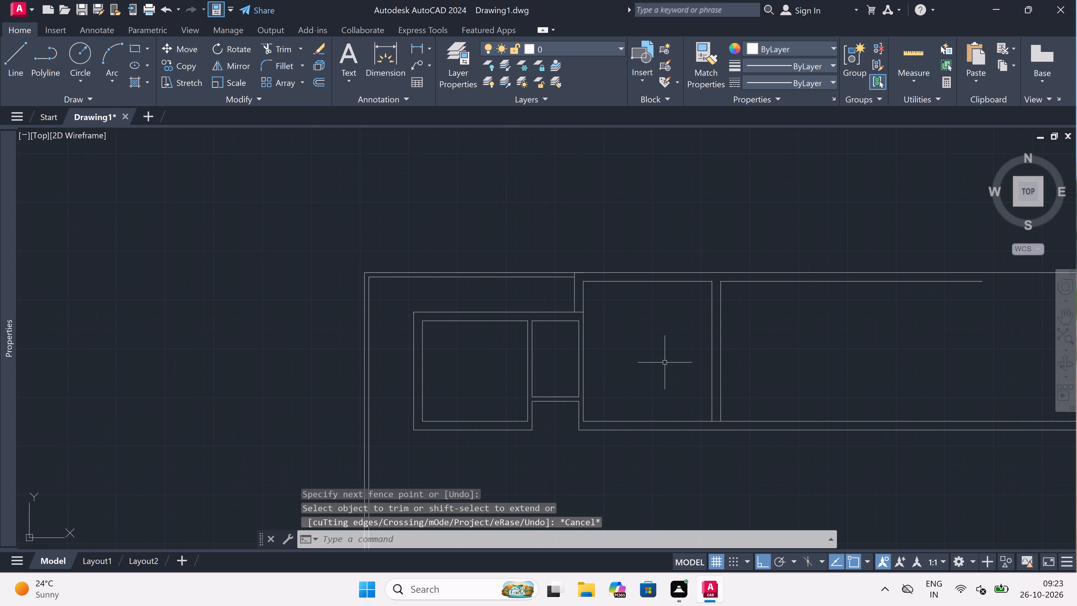
# Offset the east face of the 9" wall 11' to the east to set the adjoining room's width.
pyautogui.scroll(-2, 650, 343)
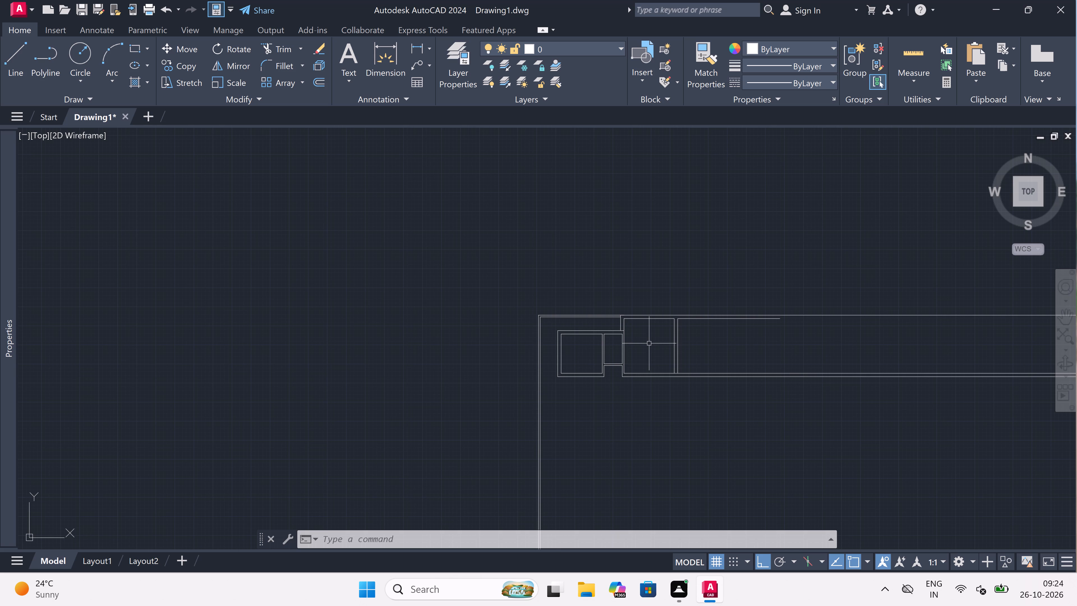
pyautogui.scroll(2, 663, 378)
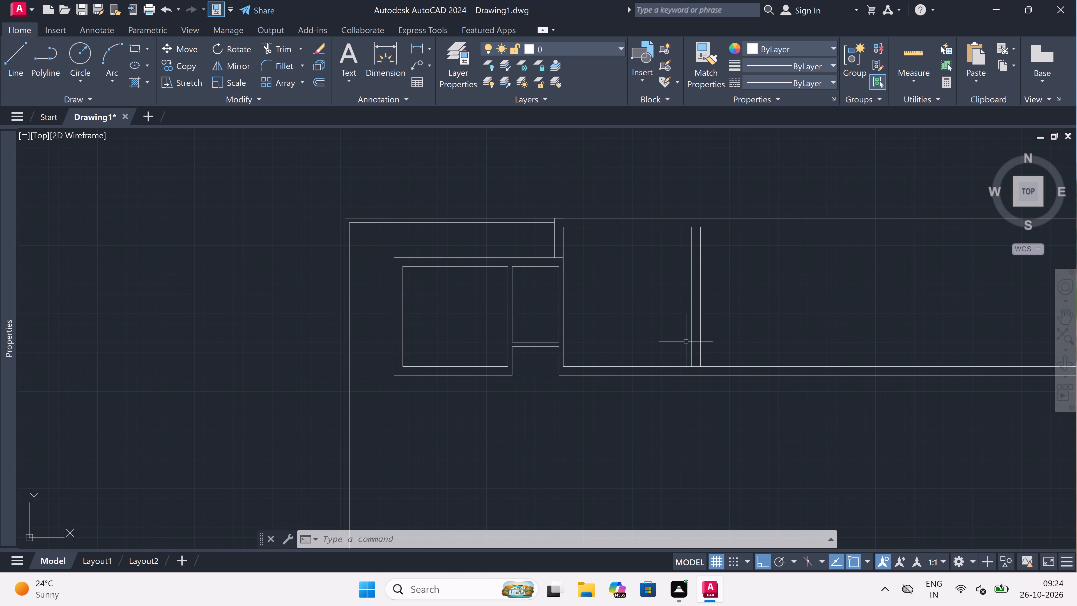
pyautogui.scroll(-2, 686, 341)
pyautogui.scroll(3, 727, 325)
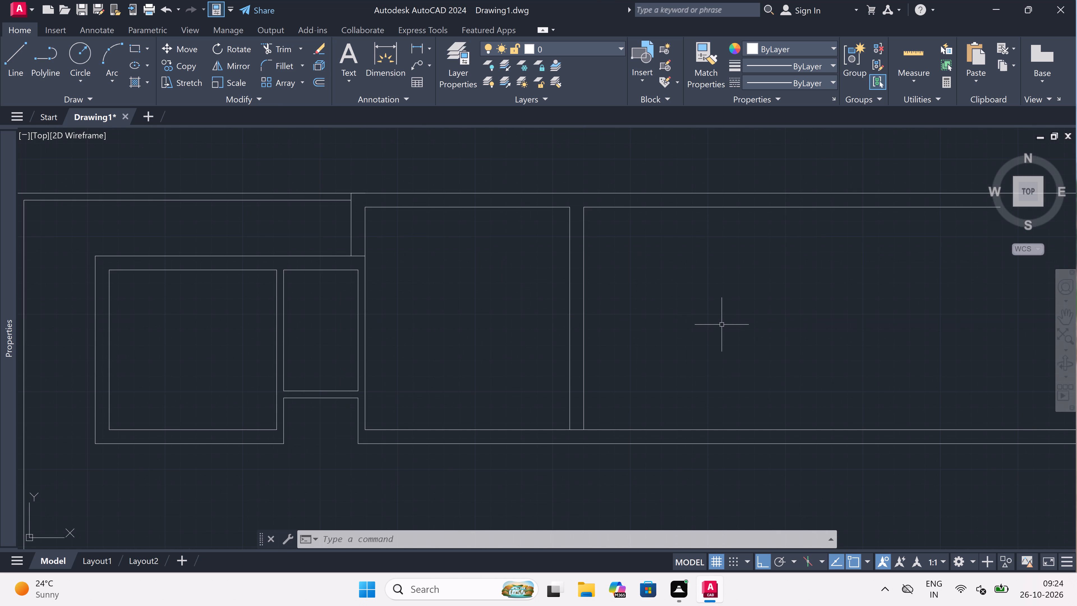
pyautogui.press('o')
pyautogui.press('space')
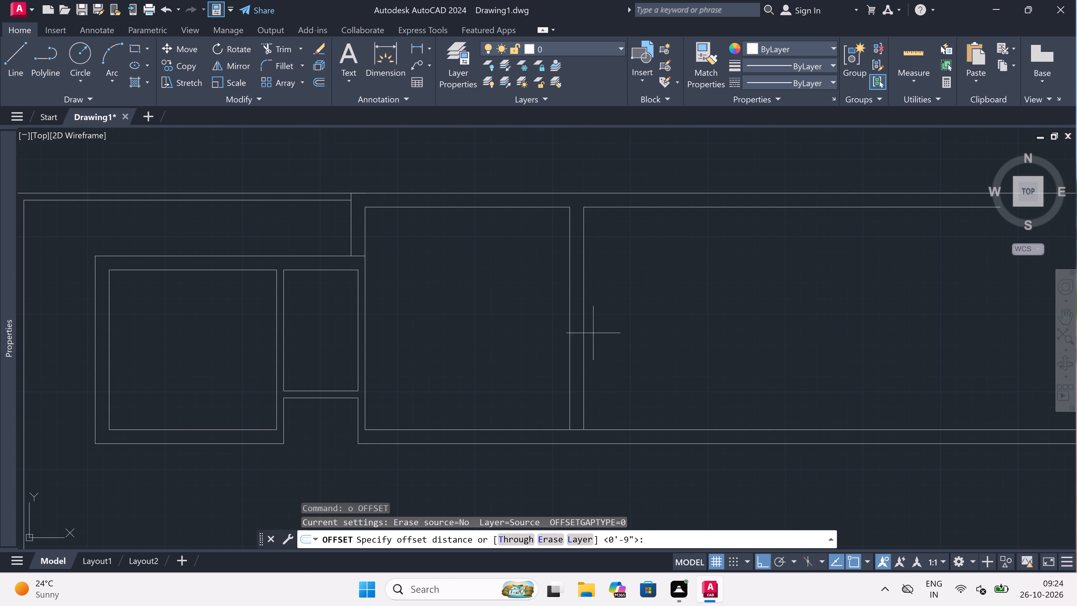
pyautogui.moveTo(582, 320); pyautogui.dragTo(594, 320)
pyautogui.write("11'")
pyautogui.press('space')
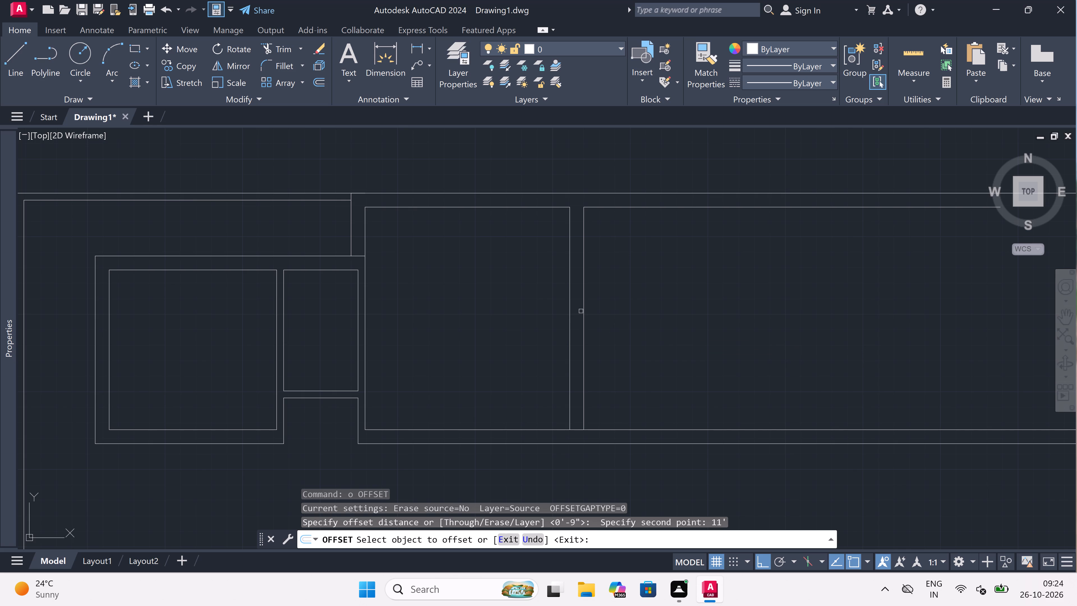
pyautogui.moveTo(584, 311); pyautogui.dragTo(714, 328)
pyautogui.click(822, 343)
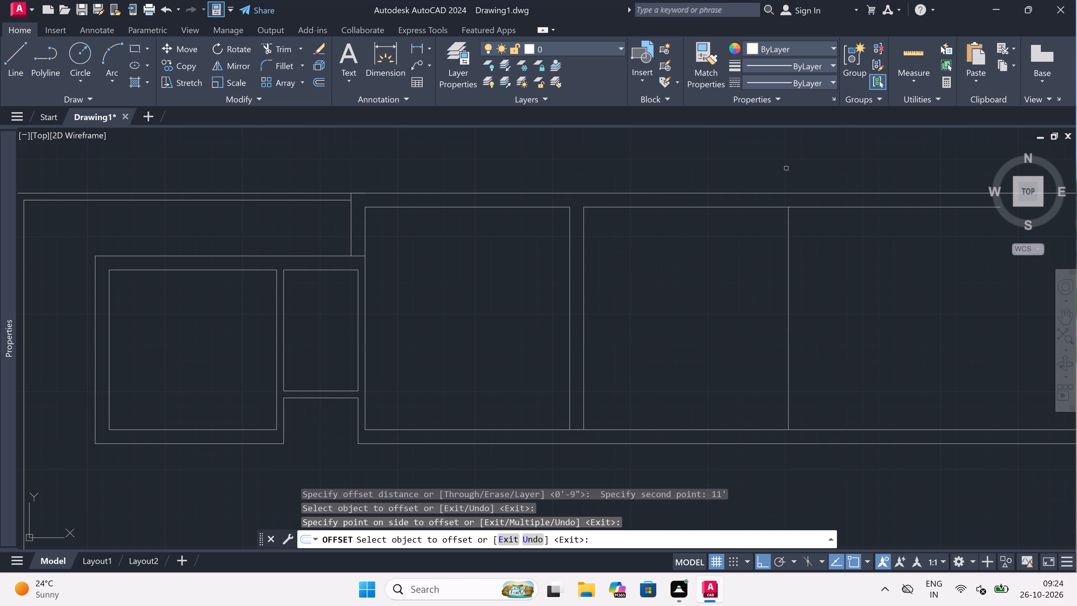
# Offset the inner north wall lines of both rooms, either side of the 9" wall, 11' to the south.
pyautogui.moveTo(747, 205); pyautogui.dragTo(752, 289)
pyautogui.click(750, 368)
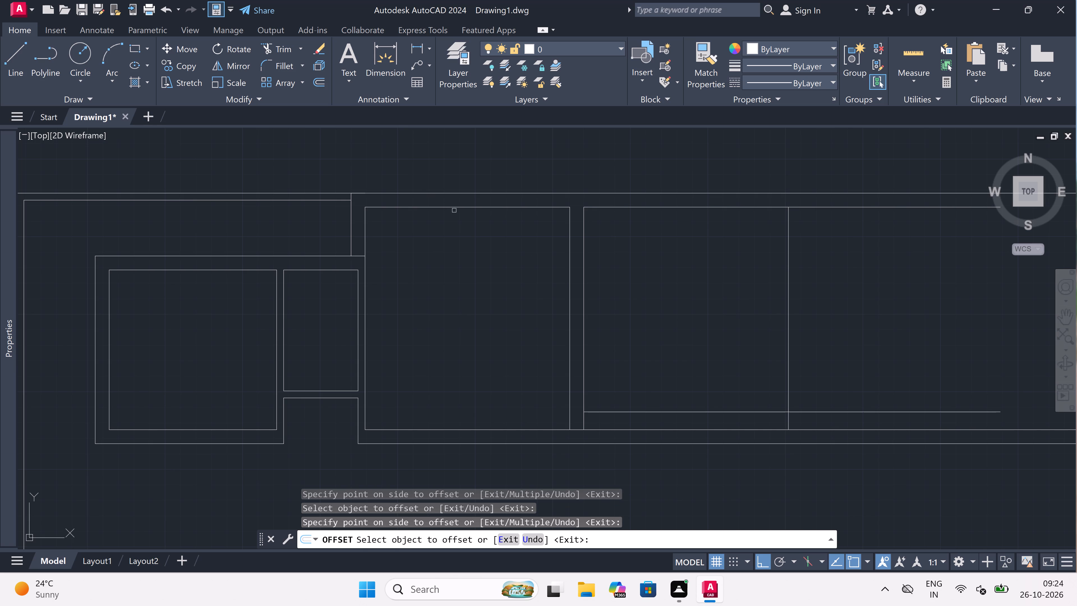
pyautogui.moveTo(454, 208); pyautogui.dragTo(459, 244)
pyautogui.click(463, 306)
pyautogui.press('Escape')
# Offset the adjoining room's new east line 4.5" to the east to form the partition thickness.
pyautogui.press('space')
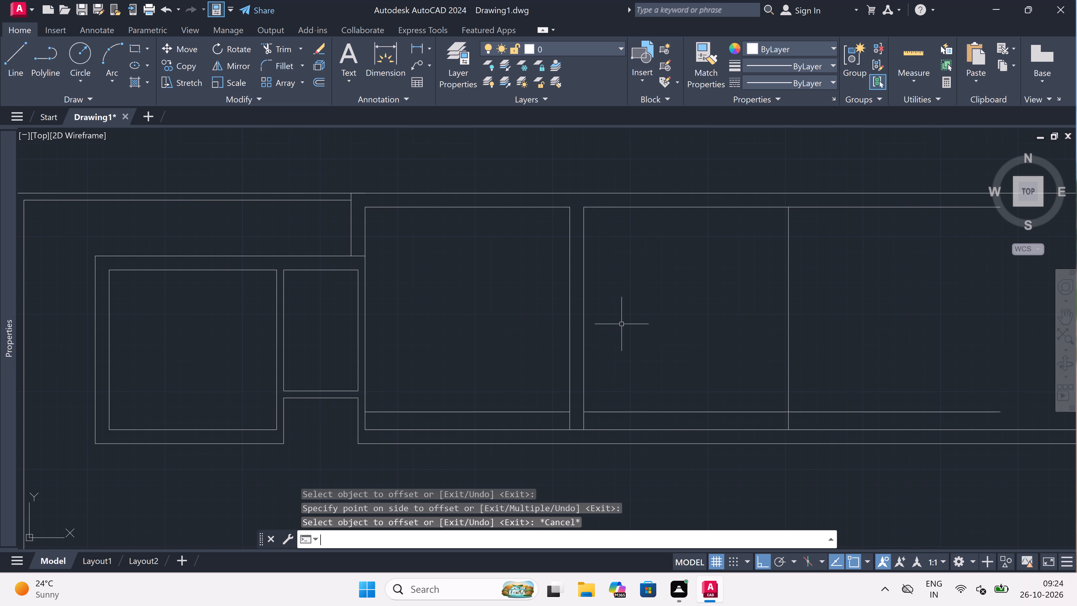
pyautogui.scroll(-1, 617, 330)
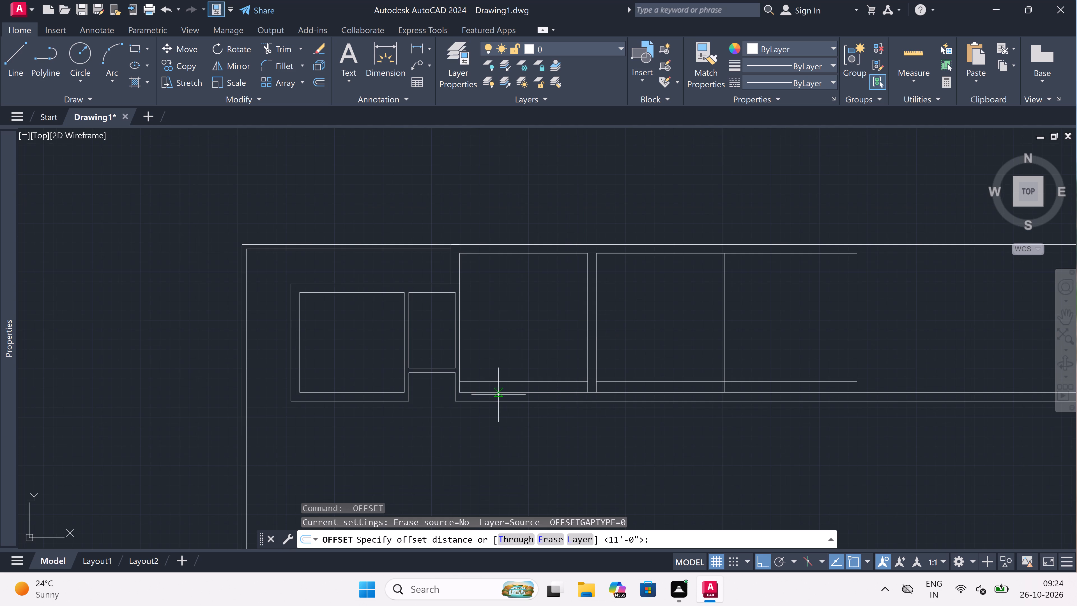
pyautogui.scroll(2, 495, 396)
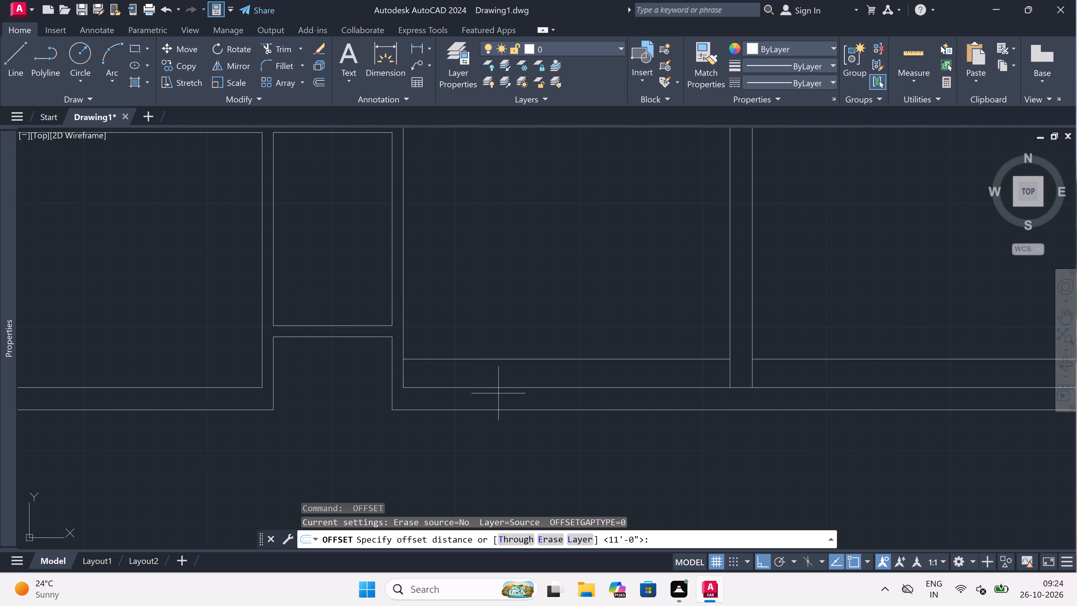
pyautogui.scroll(2, 757, 356)
pyautogui.scroll(-1, 653, 373)
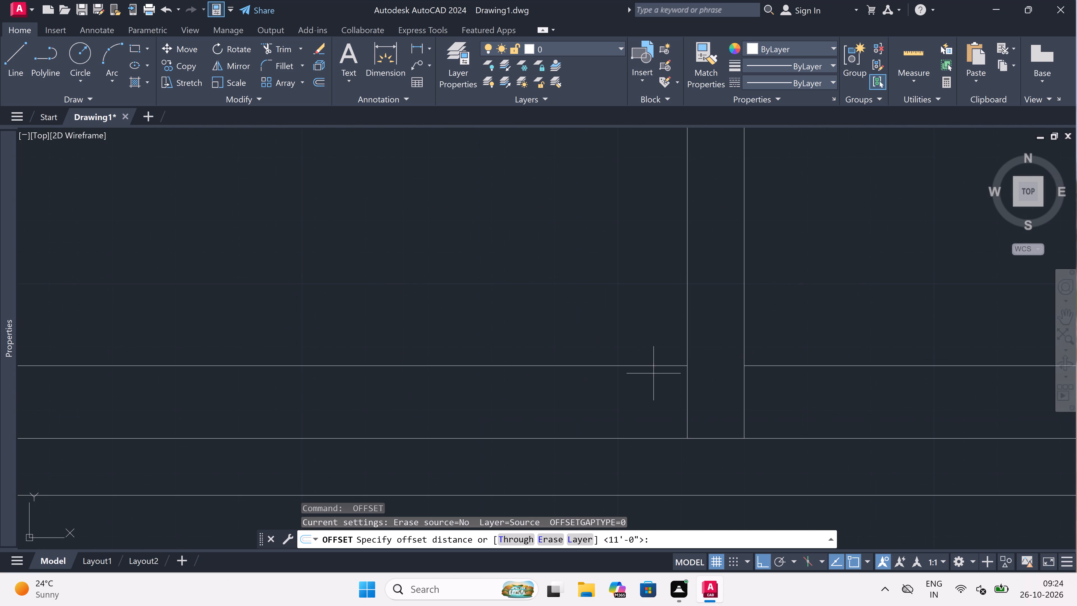
pyautogui.scroll(-4, 653, 373)
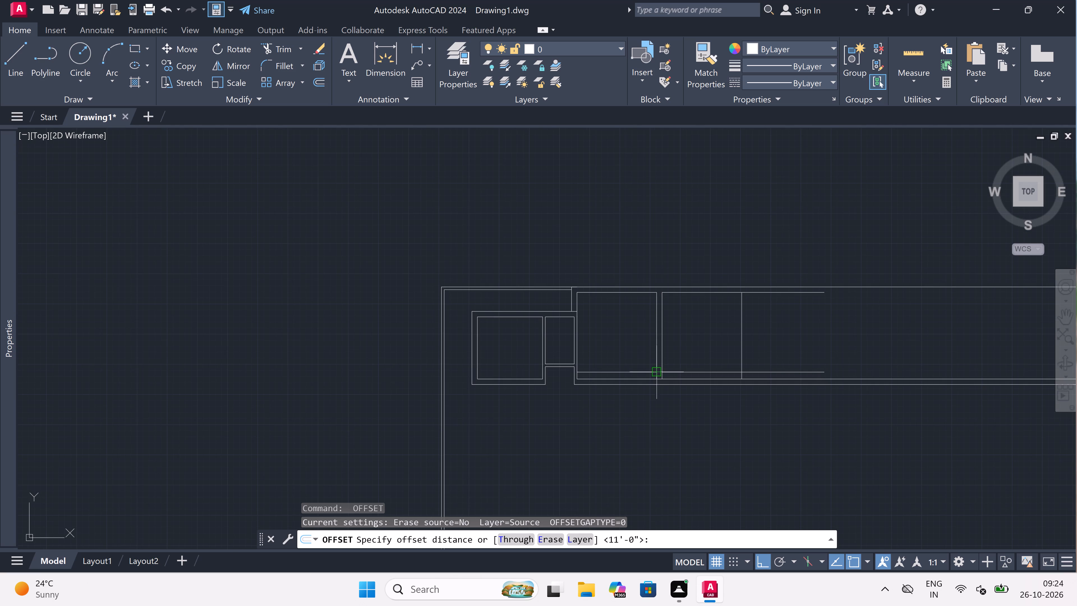
pyautogui.scroll(3, 725, 353)
pyautogui.scroll(-3, 726, 353)
pyautogui.scroll(2, 763, 314)
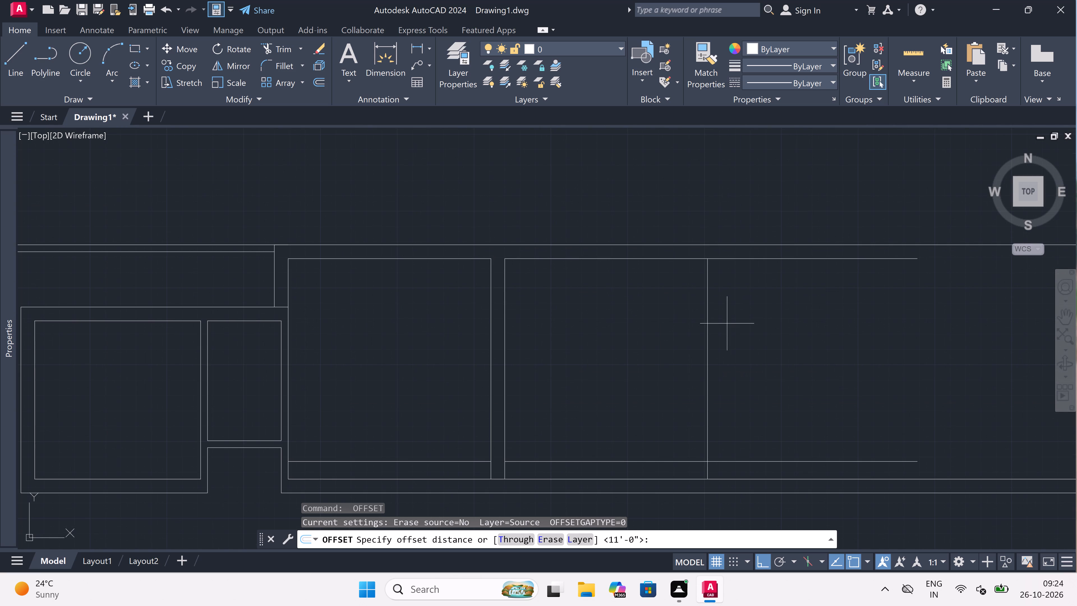
pyautogui.moveTo(703, 334); pyautogui.dragTo(719, 334)
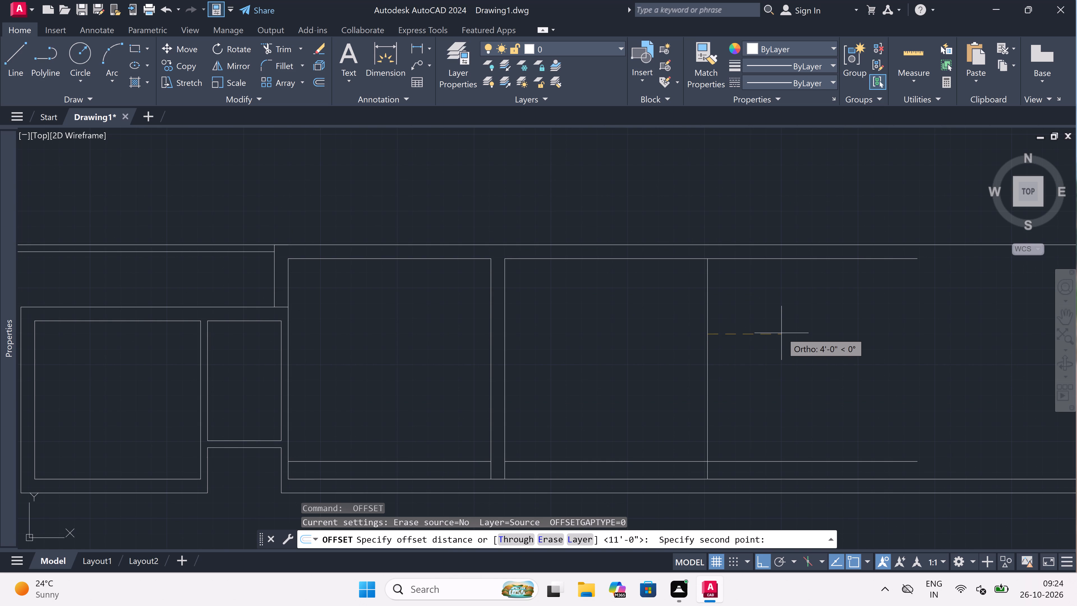
pyautogui.write('4.5"')
pyautogui.press('space')
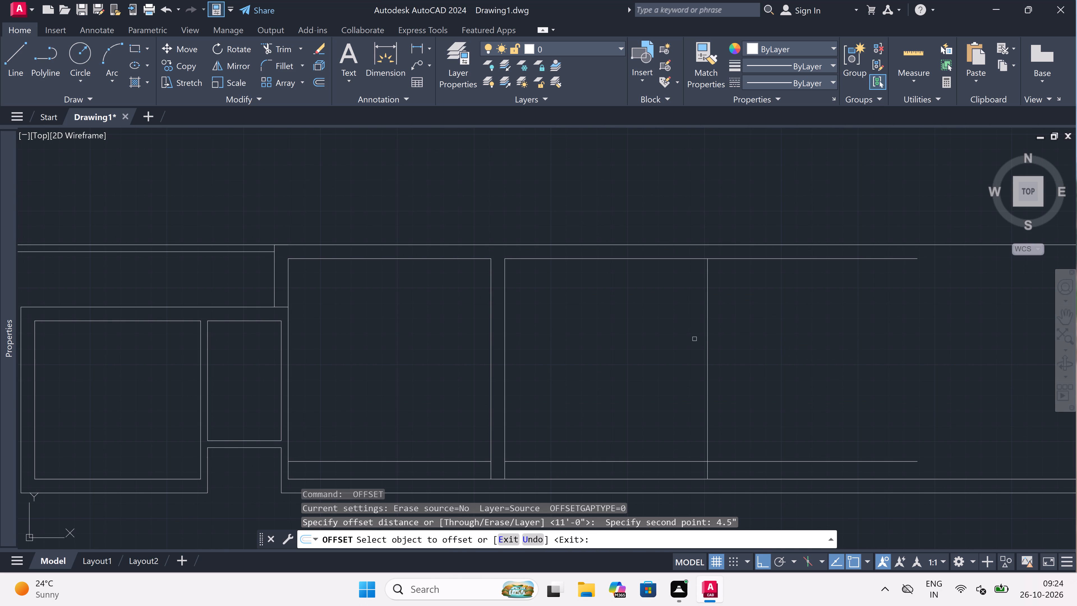
pyautogui.moveTo(708, 336); pyautogui.dragTo(752, 336)
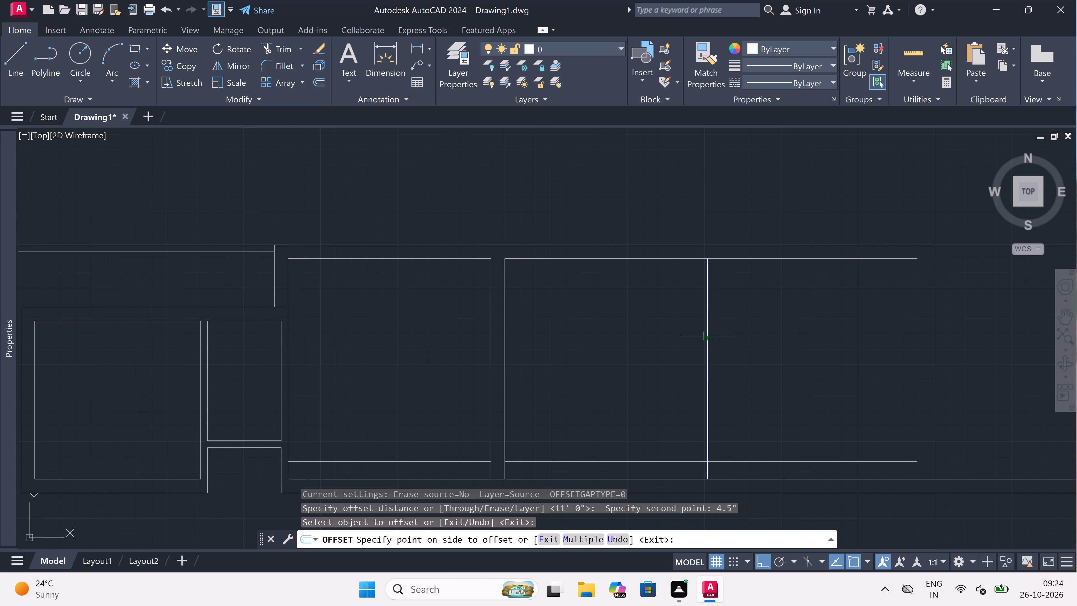
pyautogui.click(786, 336)
pyautogui.press('Escape')
# Draw a line from the east end of the west room's 11' offset line, 9" south and 5' west.
pyautogui.scroll(-4, 707, 339)
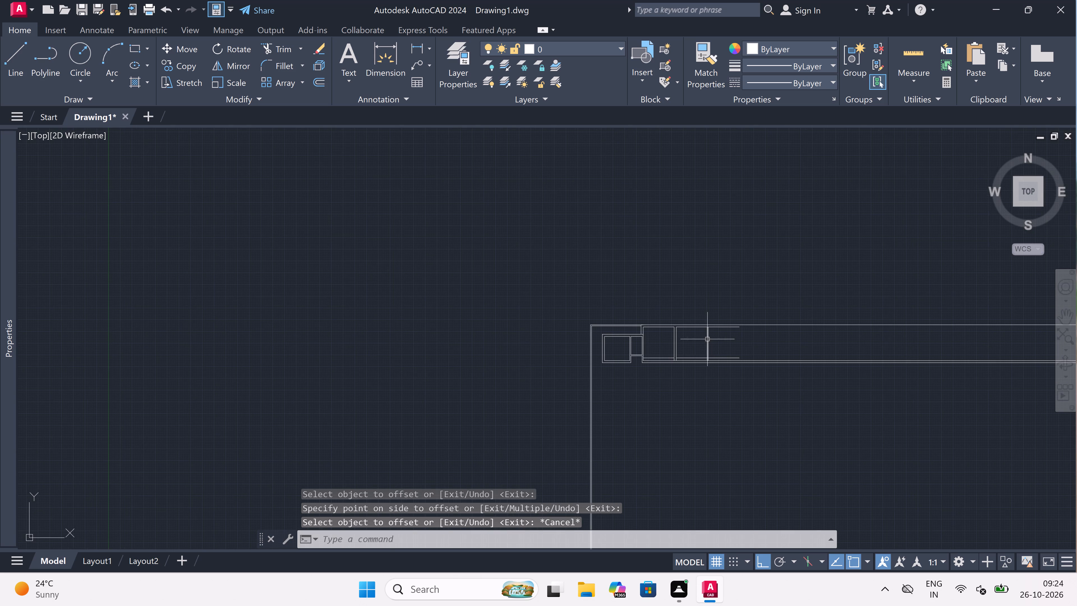
pyautogui.scroll(4, 649, 356)
pyautogui.scroll(3, 689, 378)
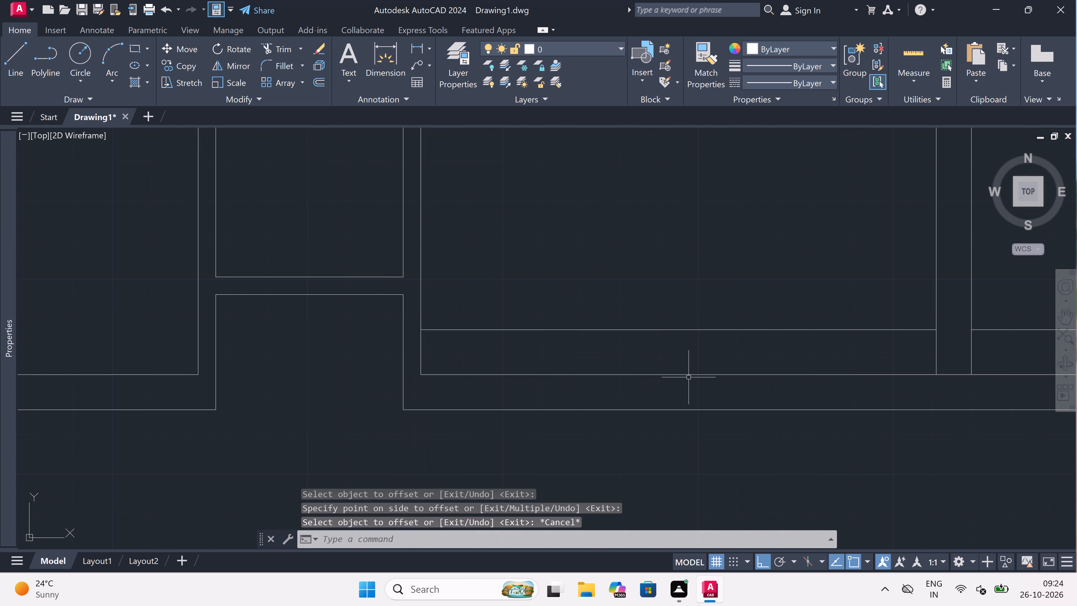
pyautogui.scroll(-2, 678, 367)
pyautogui.scroll(3, 707, 358)
pyautogui.scroll(-1, 707, 358)
pyautogui.press('l')
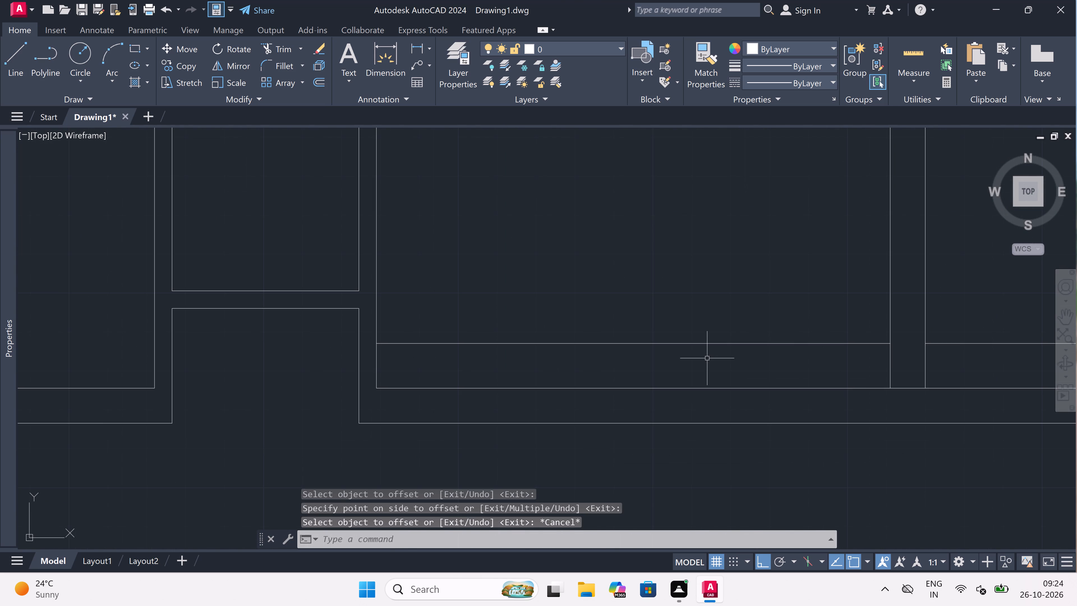
pyautogui.press('space')
pyautogui.scroll(2, 931, 354)
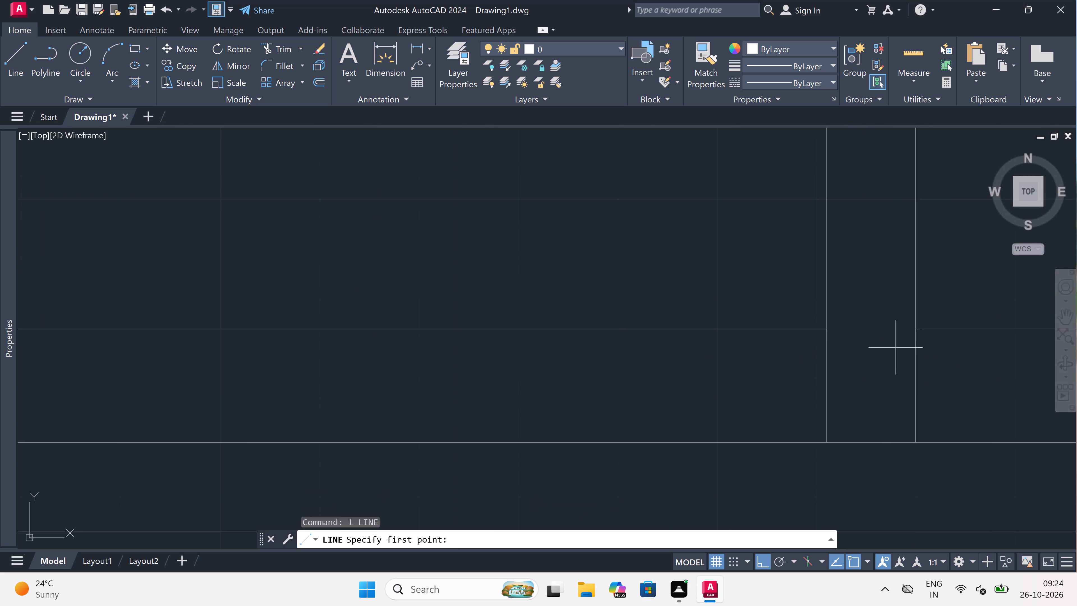
pyautogui.click(824, 329)
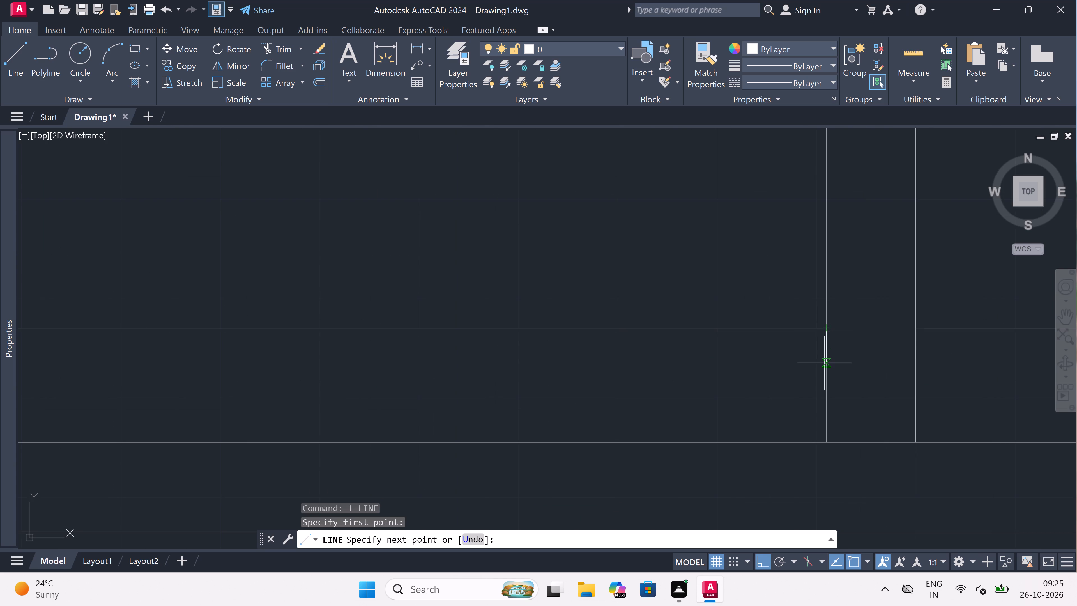
pyautogui.press('9')
pyautogui.hotkey('shift', '"')
pyautogui.press('space')
pyautogui.scroll(-1, 825, 362)
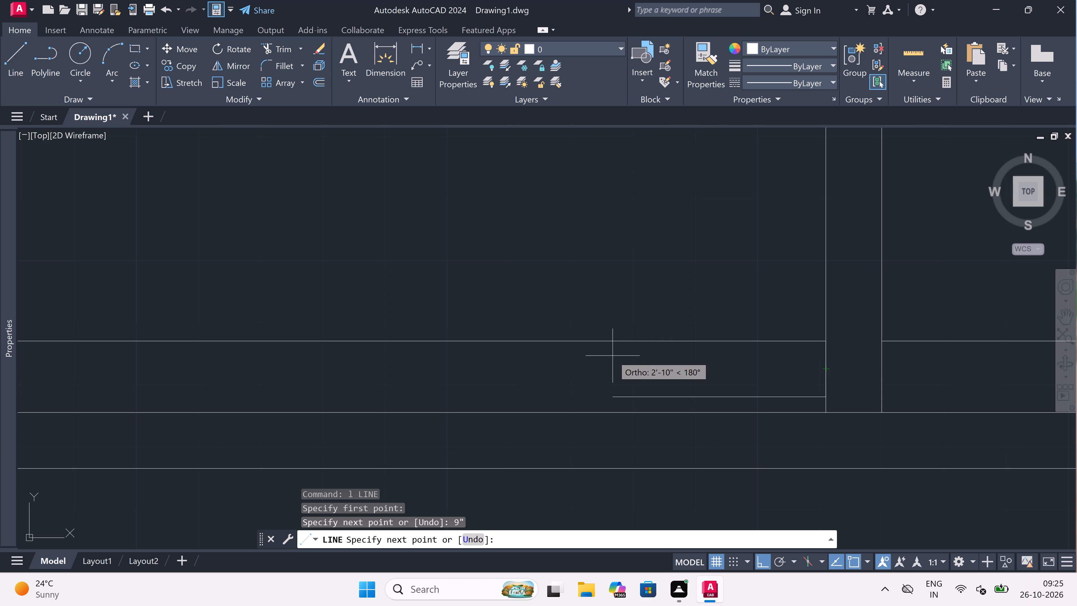
pyautogui.press('5')
pyautogui.press("'")
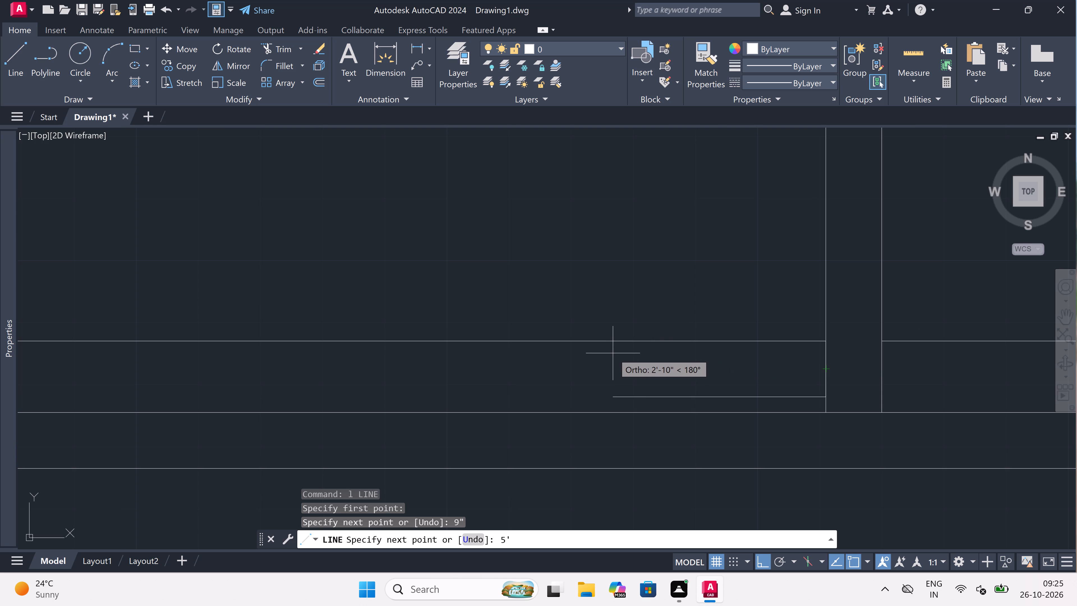
pyautogui.press('space')
# Continue the outline 6' south and 5' east, closing it north to the room's east wall line.
pyautogui.scroll(-3, 613, 353)
pyautogui.scroll(3, 580, 403)
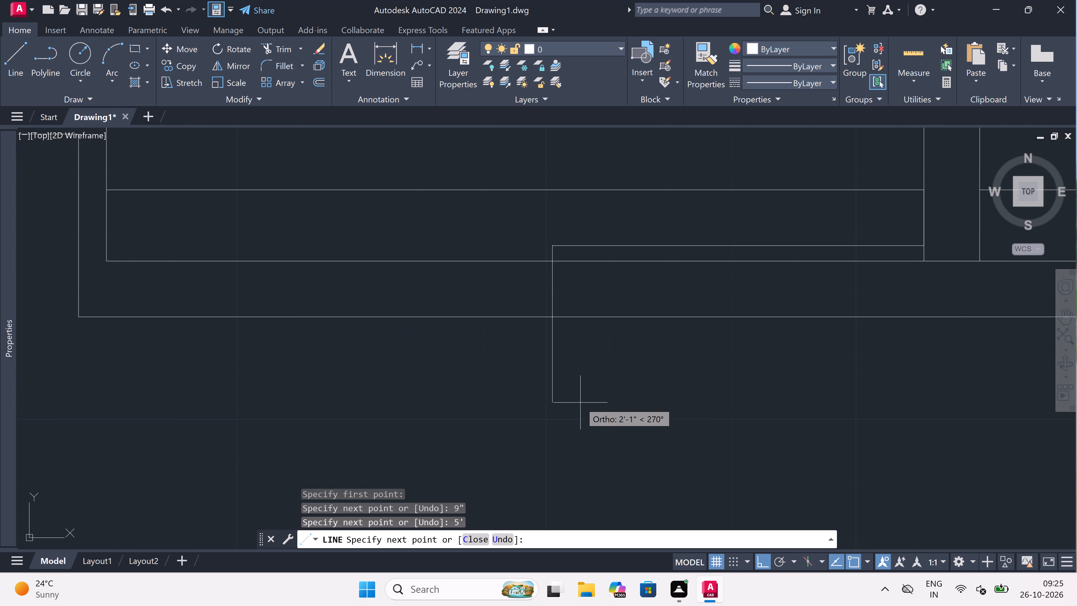
pyautogui.press('6')
pyautogui.press("'")
pyautogui.press('space')
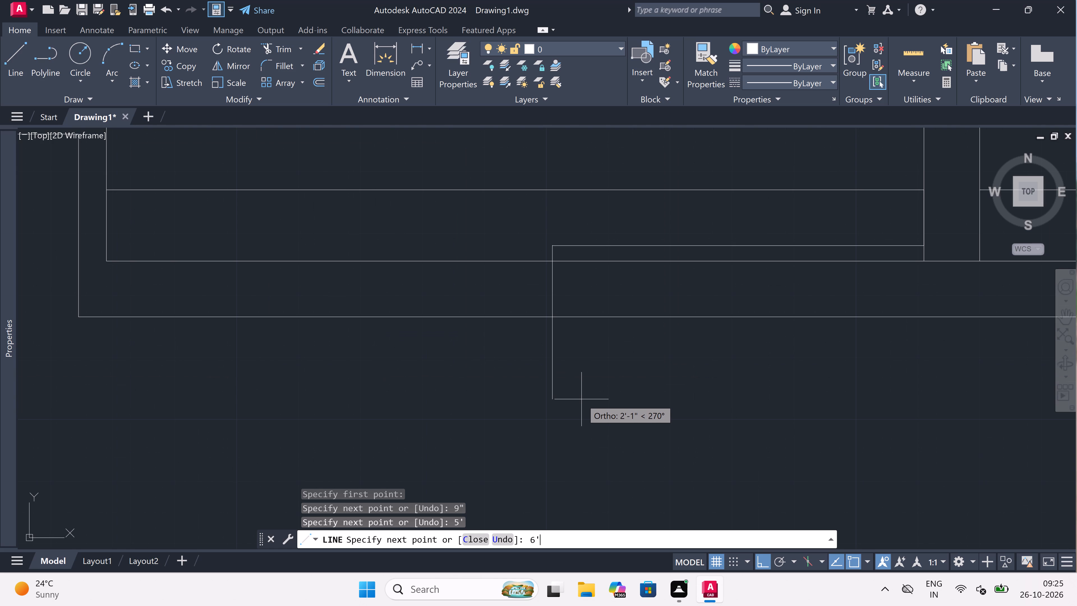
pyautogui.scroll(-5, 581, 399)
pyautogui.scroll(4, 586, 426)
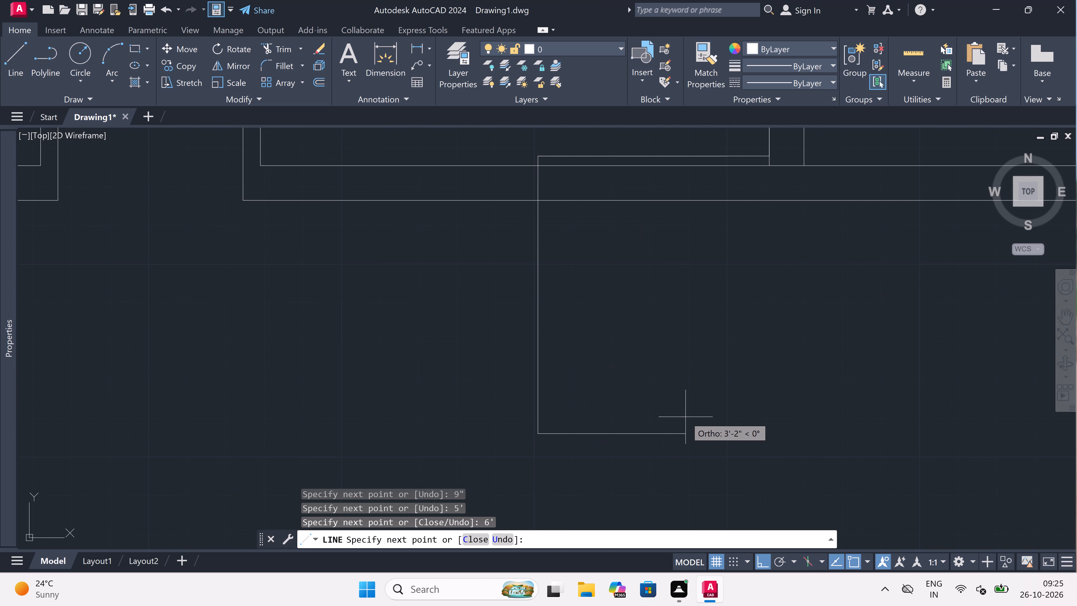
pyautogui.press('5')
pyautogui.press("'")
pyautogui.press('space')
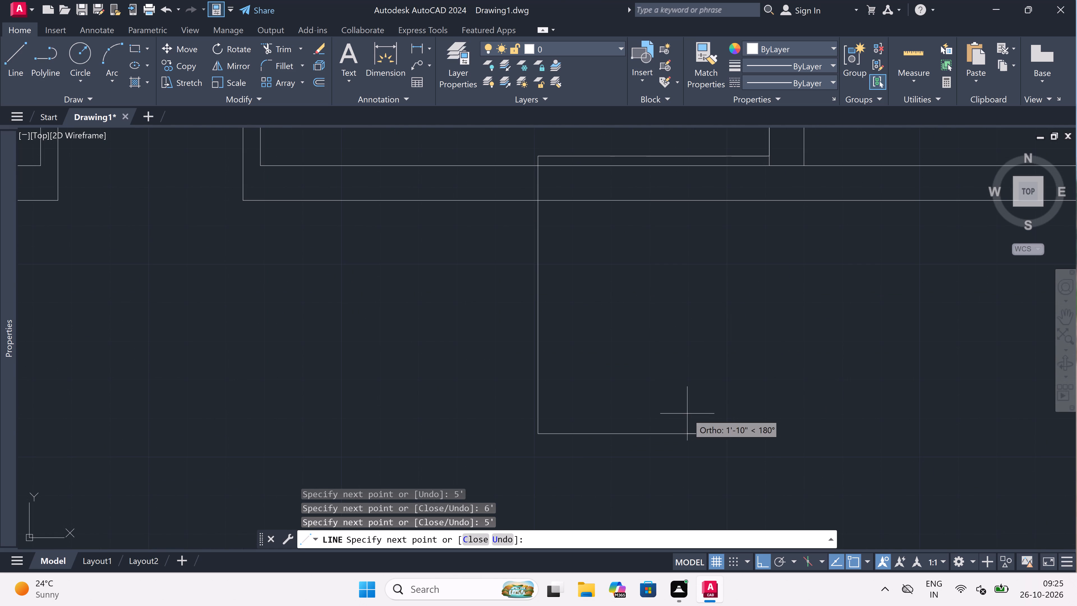
pyautogui.click(772, 163)
pyautogui.press('Escape')
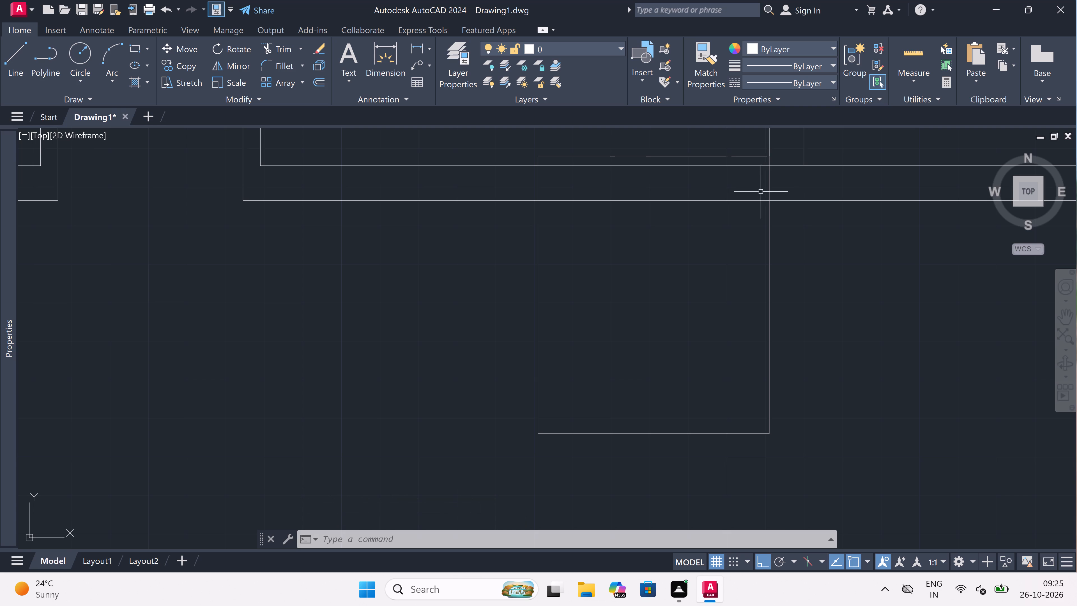
# Draw a line from the west room's 11' offset line, above the small room's northwest corner, 4.5" west and south to the inner south wall line.
pyautogui.press('l')
pyautogui.press('space')
pyautogui.scroll(-1, 732, 219)
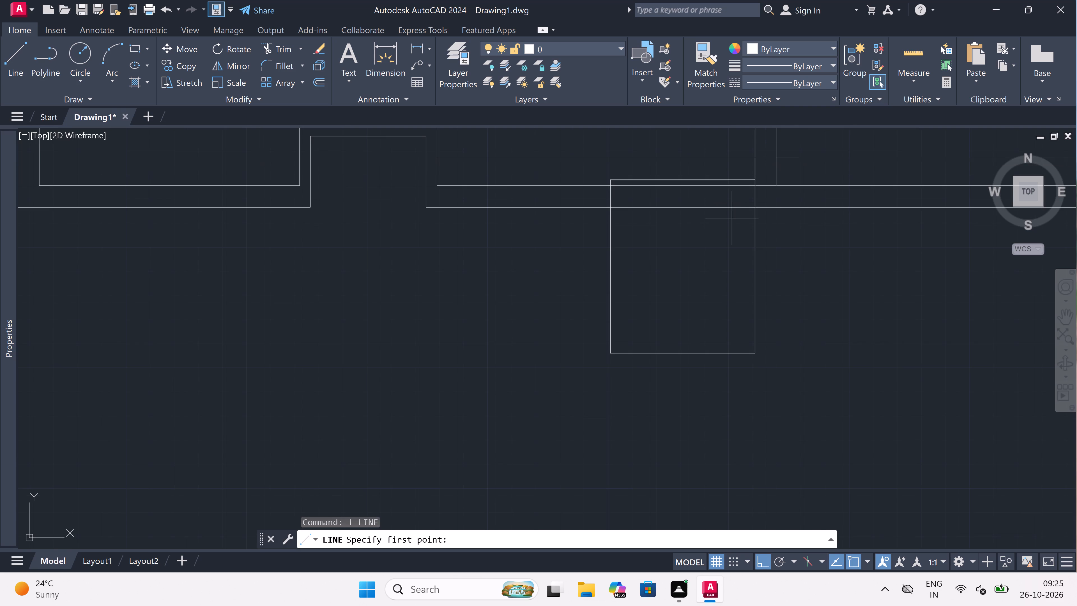
pyautogui.scroll(-1, 732, 218)
pyautogui.scroll(2, 737, 176)
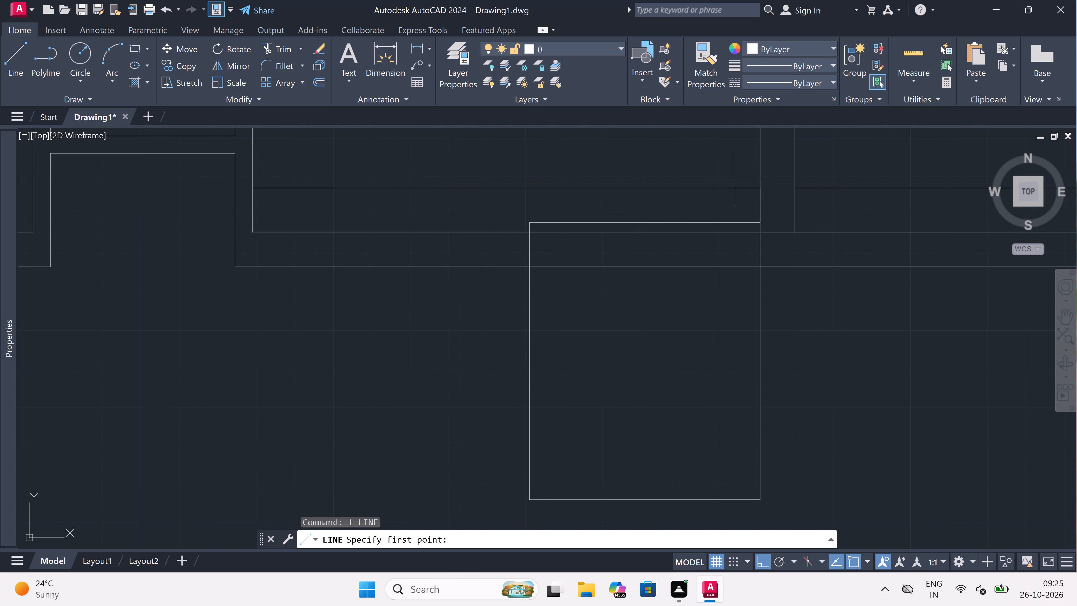
pyautogui.scroll(-1, 585, 231)
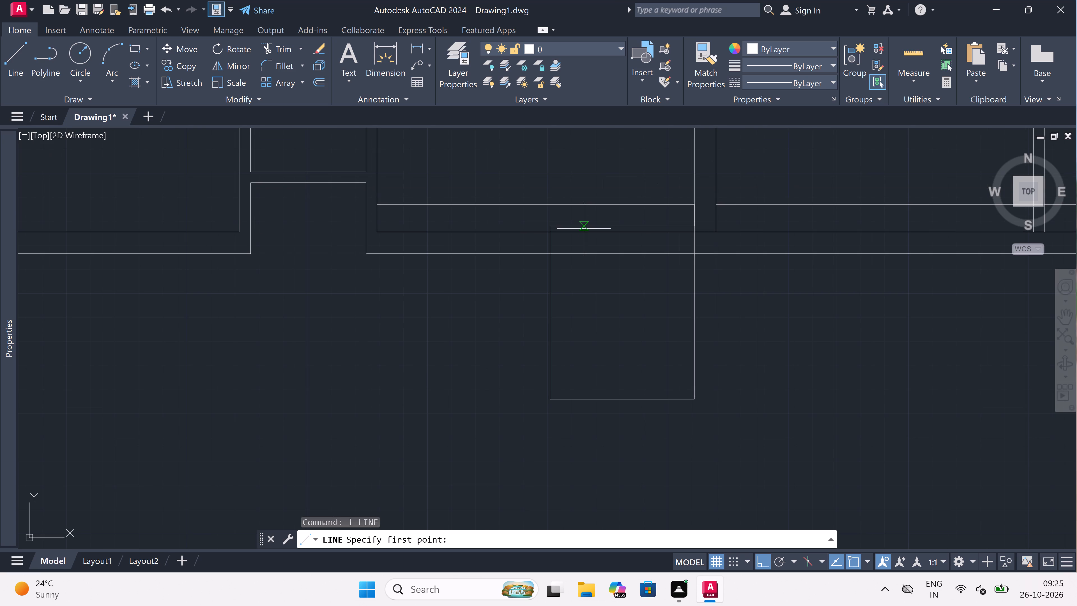
pyautogui.scroll(2, 578, 225)
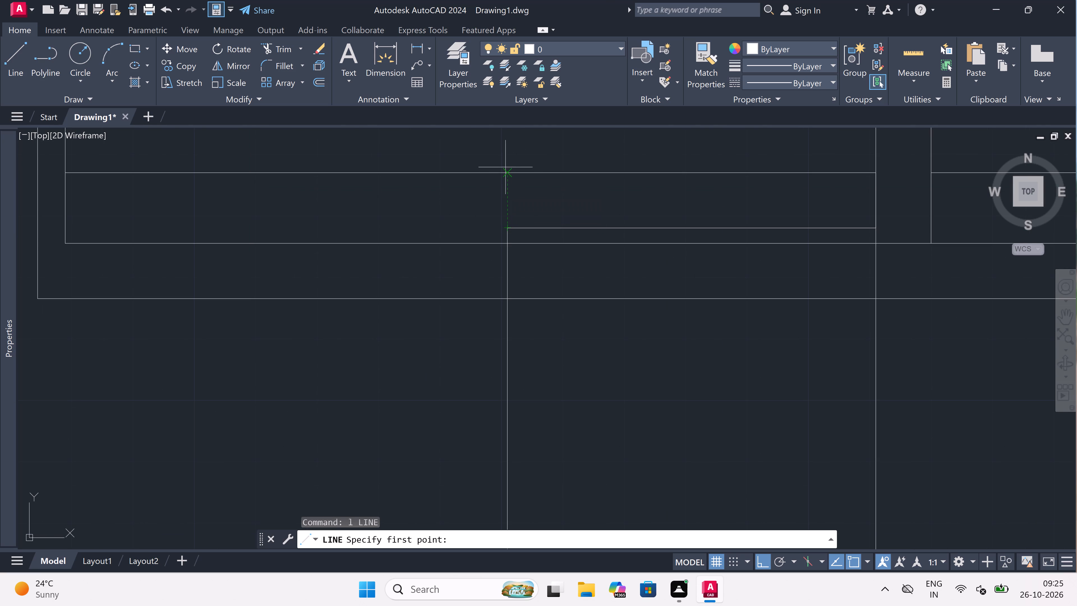
pyautogui.click(504, 177)
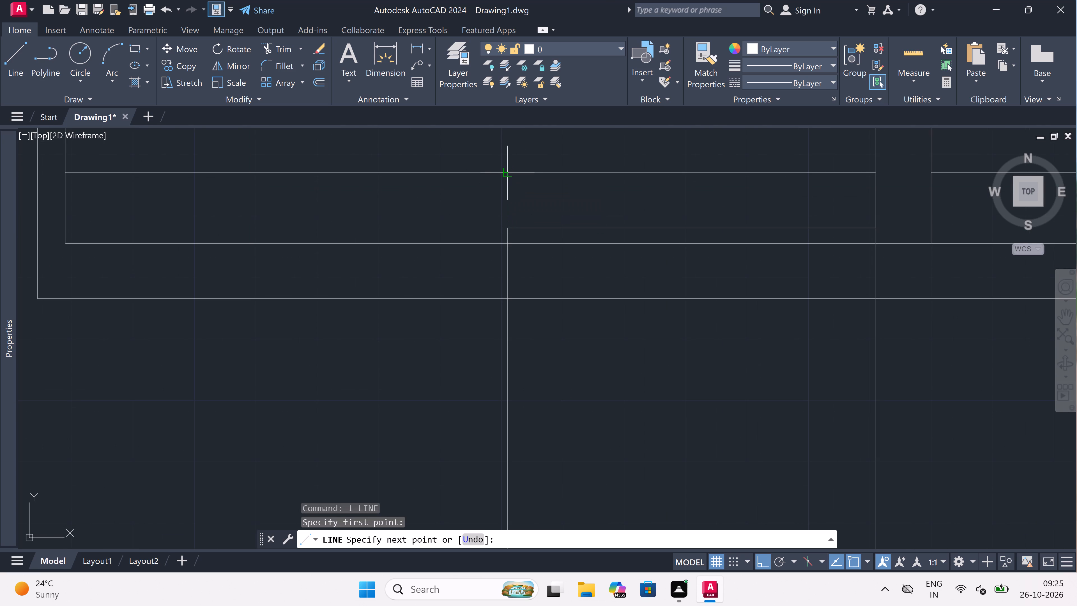
pyautogui.write('4.5"')
pyautogui.press('space')
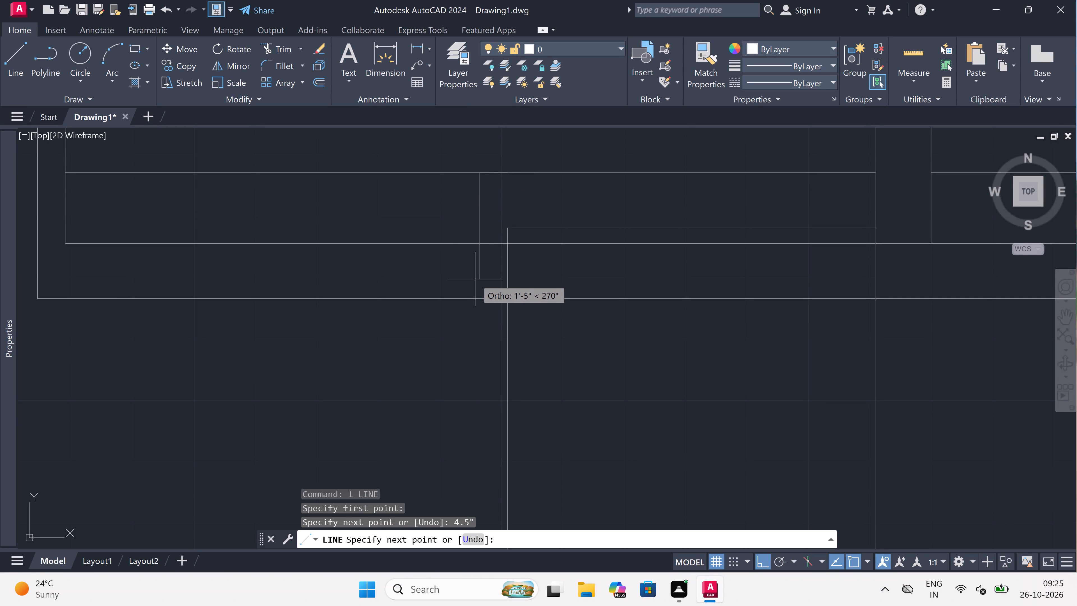
pyautogui.click(481, 242)
pyautogui.press('Escape')
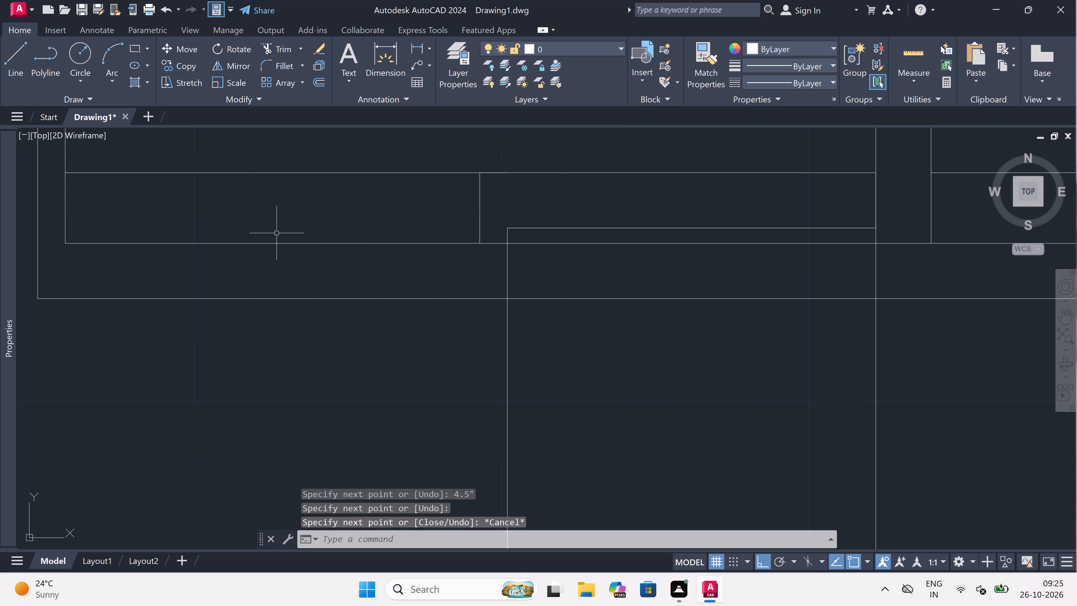
# Trim the 11' offset line west of the new jog, the inner south wall line east of it, and the outer wall line crossing the small room.
pyautogui.write('tr')
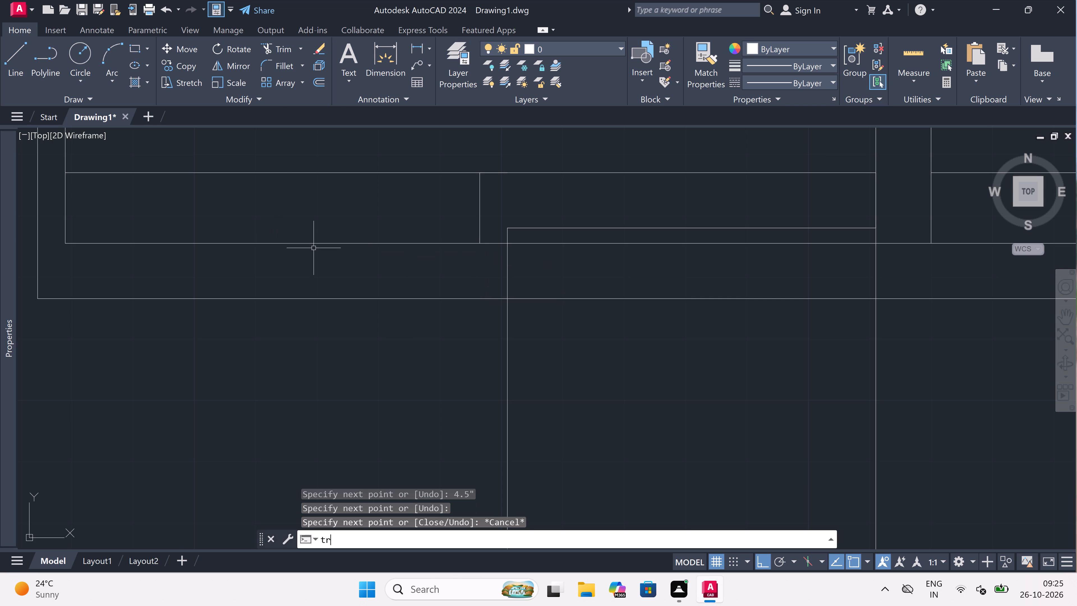
pyautogui.press('space')
pyautogui.click(364, 161)
pyautogui.click(365, 202)
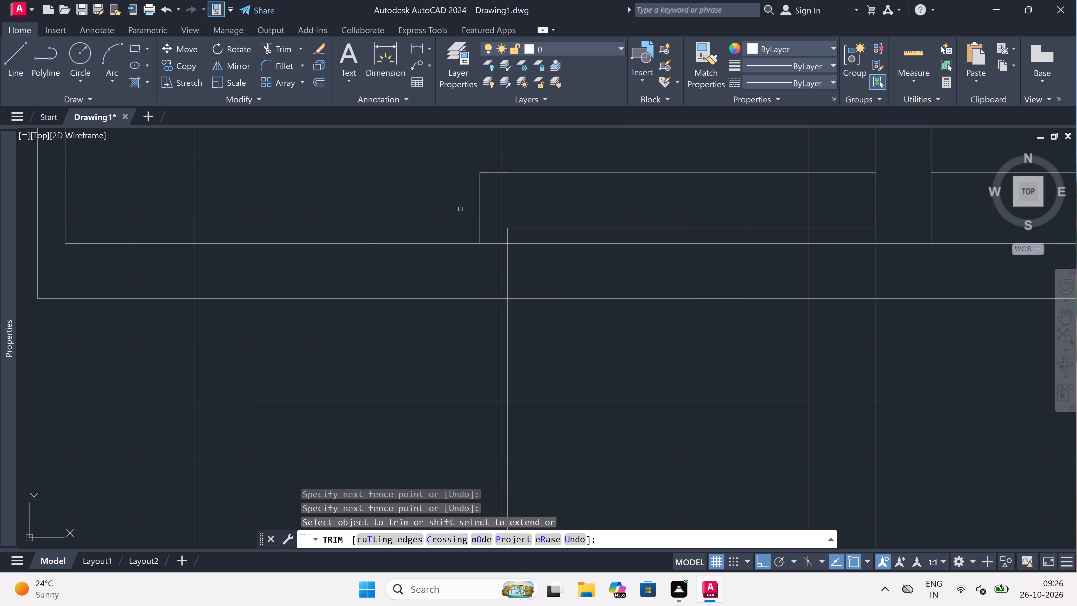
pyautogui.click(488, 228)
pyautogui.click(489, 270)
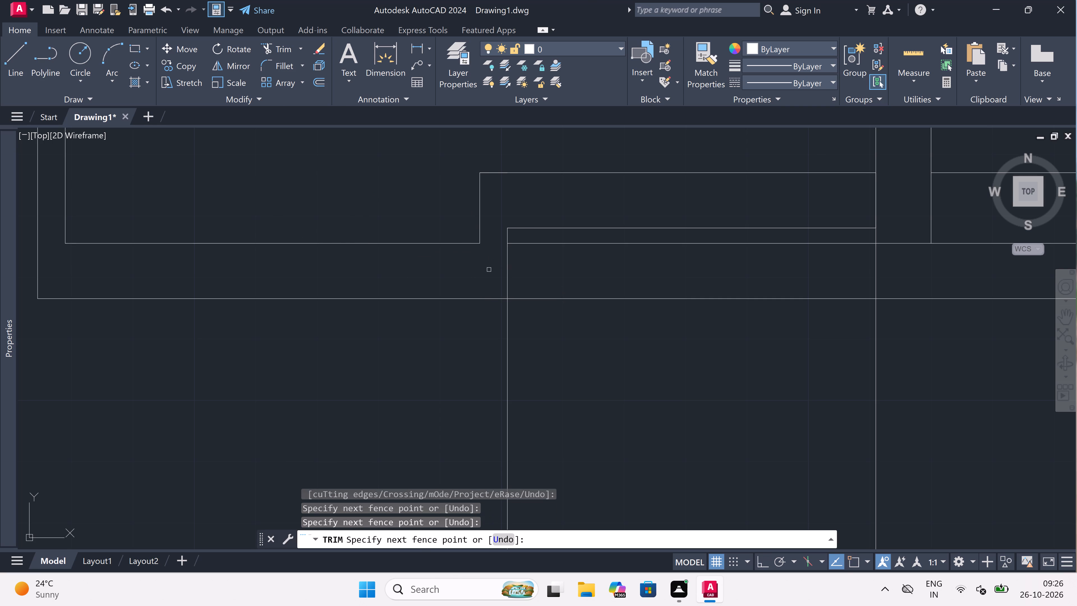
pyautogui.click(558, 243)
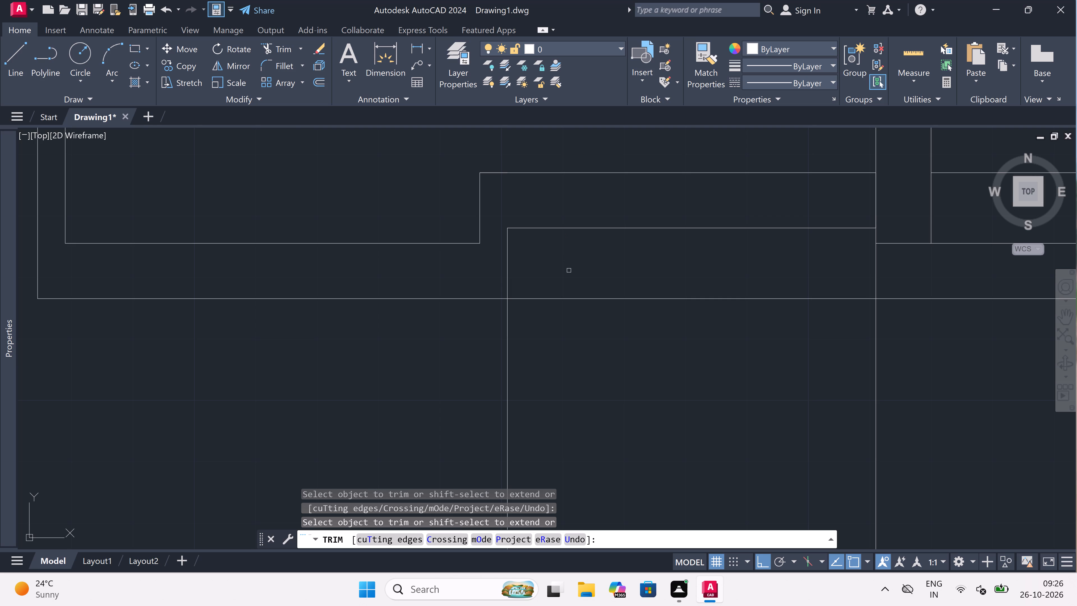
pyautogui.scroll(-1, 569, 271)
pyautogui.click(570, 271)
pyautogui.click(571, 326)
pyautogui.scroll(-3, 745, 300)
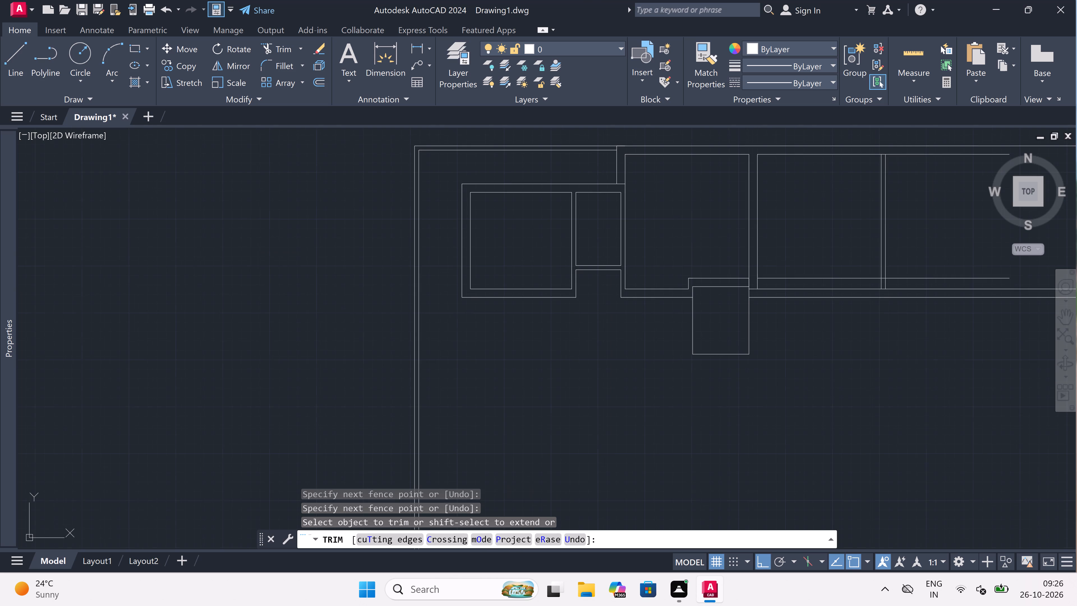
# Trim the west room's east line above the small room and the south wall lines running just east of the small room.
pyautogui.scroll(4, 749, 300)
pyautogui.click(747, 222)
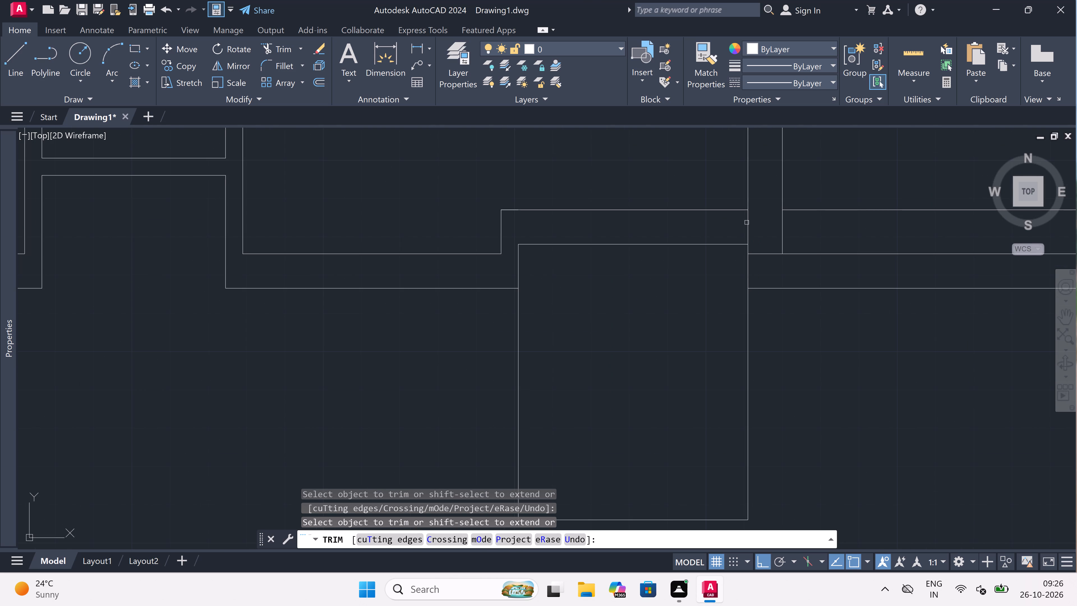
pyautogui.click(747, 226)
pyautogui.click(756, 235)
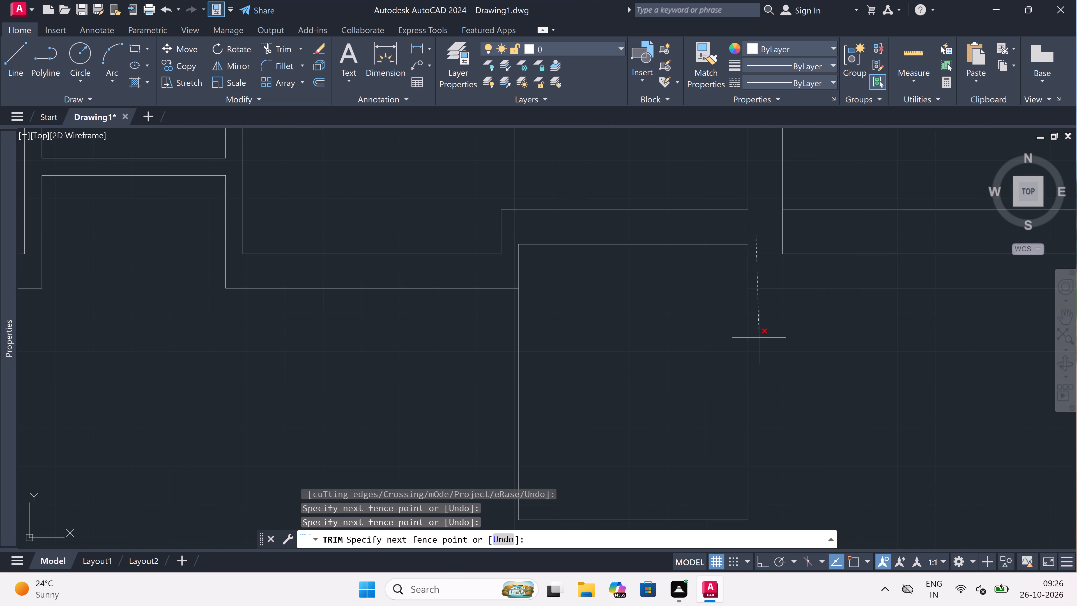
pyautogui.scroll(-3, 759, 337)
pyautogui.click(759, 337)
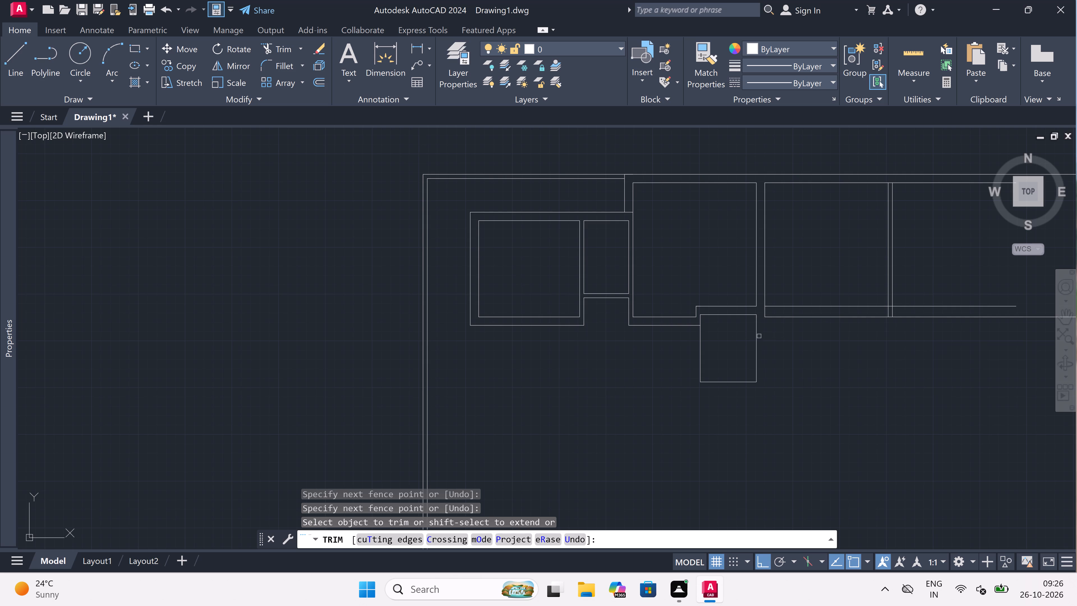
pyautogui.scroll(4, 754, 311)
pyautogui.scroll(-3, 610, 296)
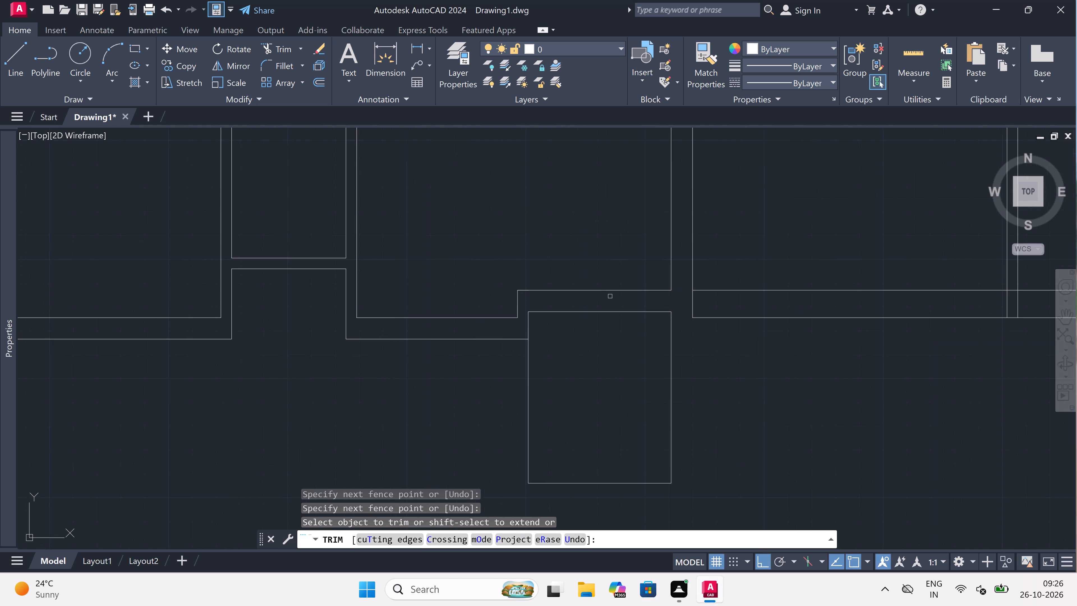
pyautogui.scroll(-2, 618, 306)
pyautogui.scroll(2, 641, 327)
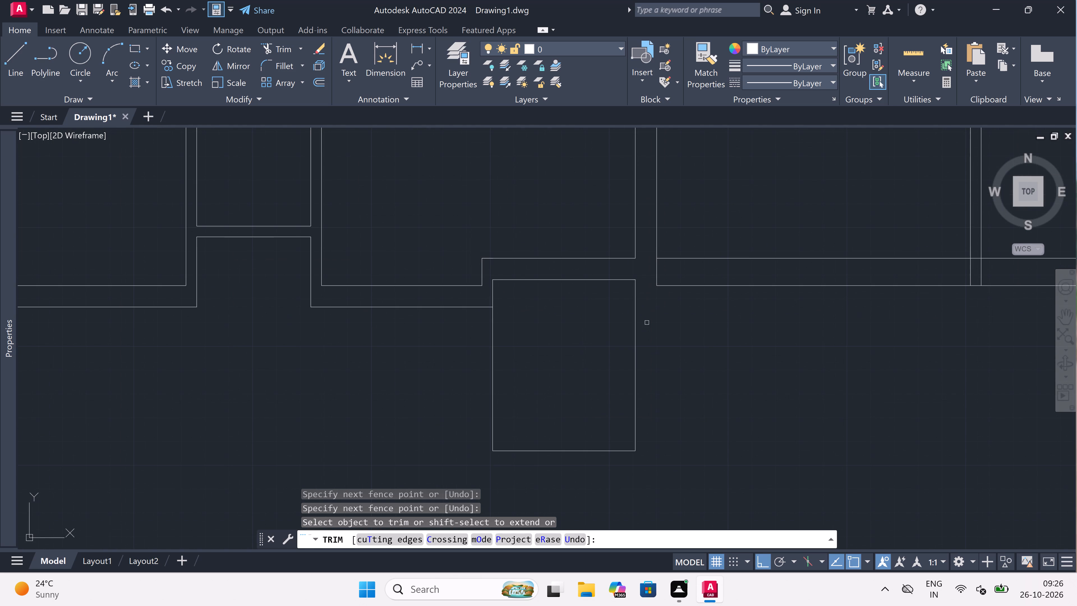
pyautogui.press('Escape')
# Draw a second small room from the adjoining room's west wall line, level with the first: 5' east, 6' south, back west and closed north.
pyautogui.press('l')
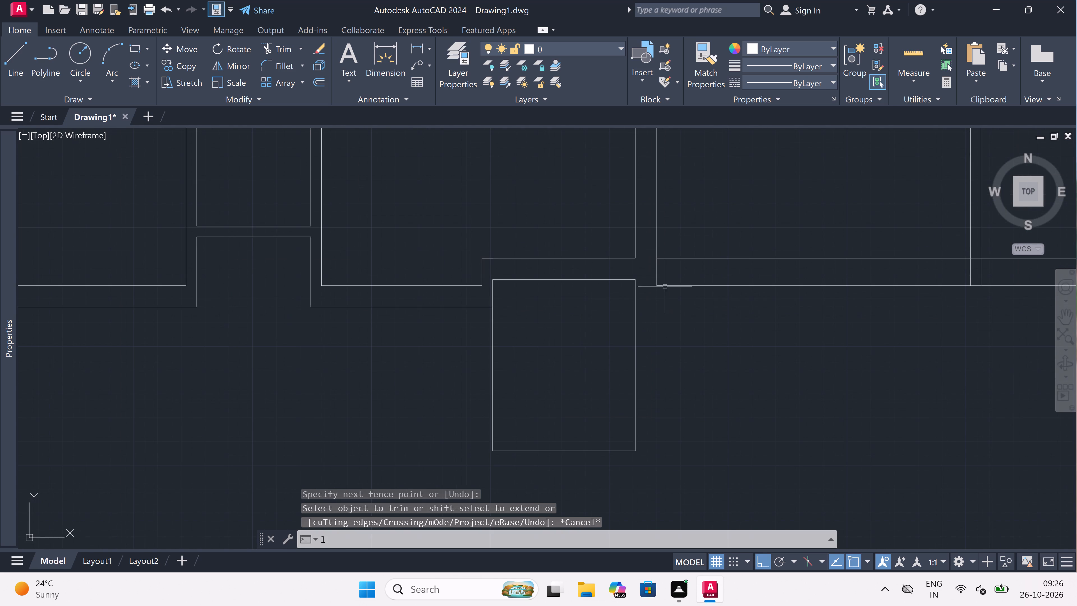
pyautogui.press('space')
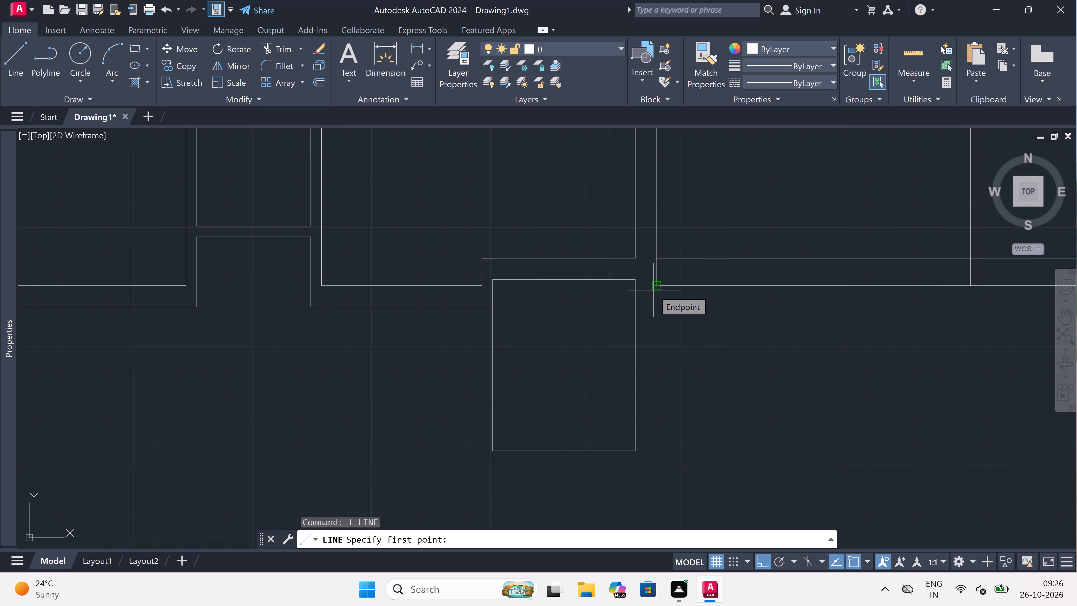
pyautogui.scroll(3, 653, 289)
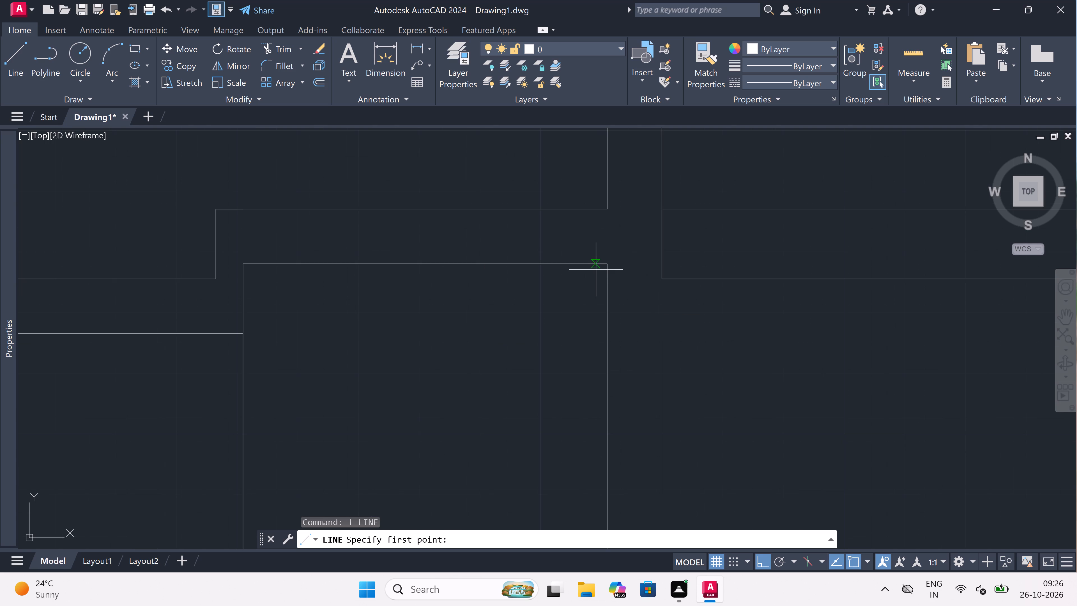
pyautogui.click(664, 259)
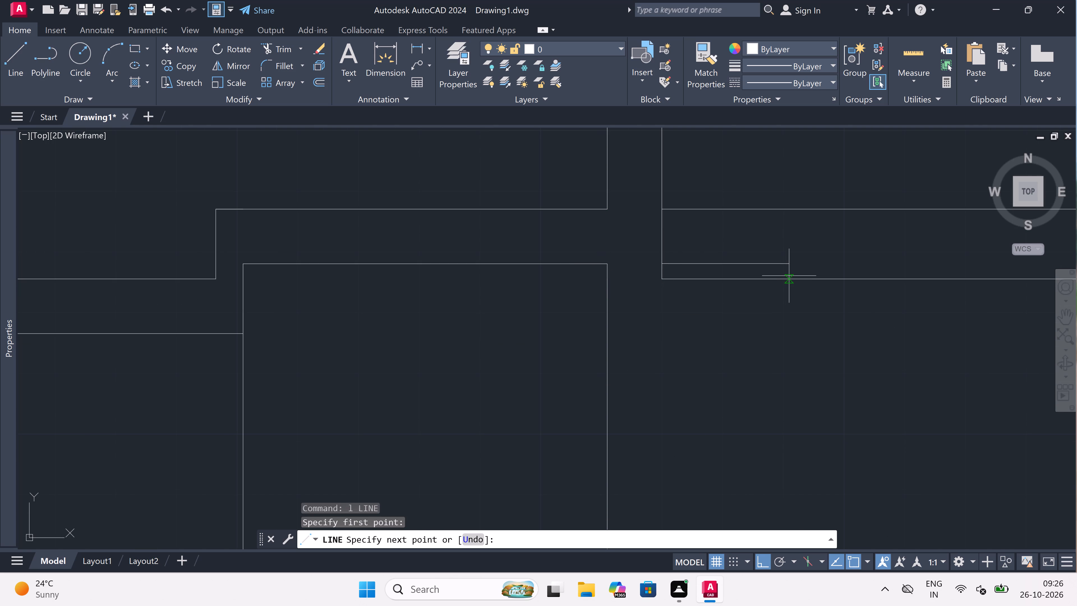
pyautogui.write("5'")
pyautogui.press('space')
pyautogui.scroll(-3, 789, 276)
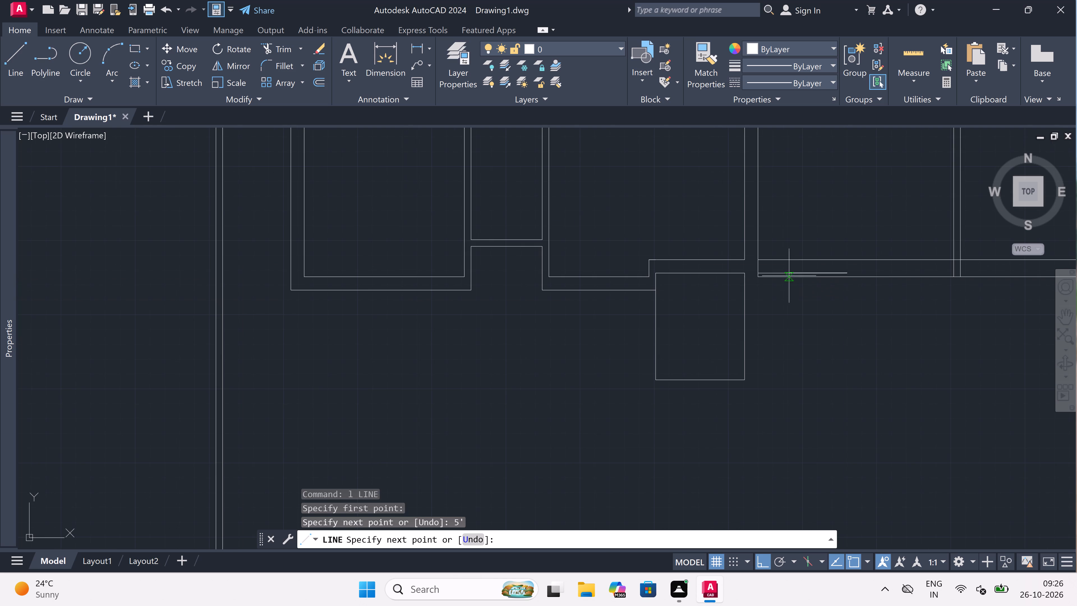
pyautogui.write("6'")
pyautogui.press('space')
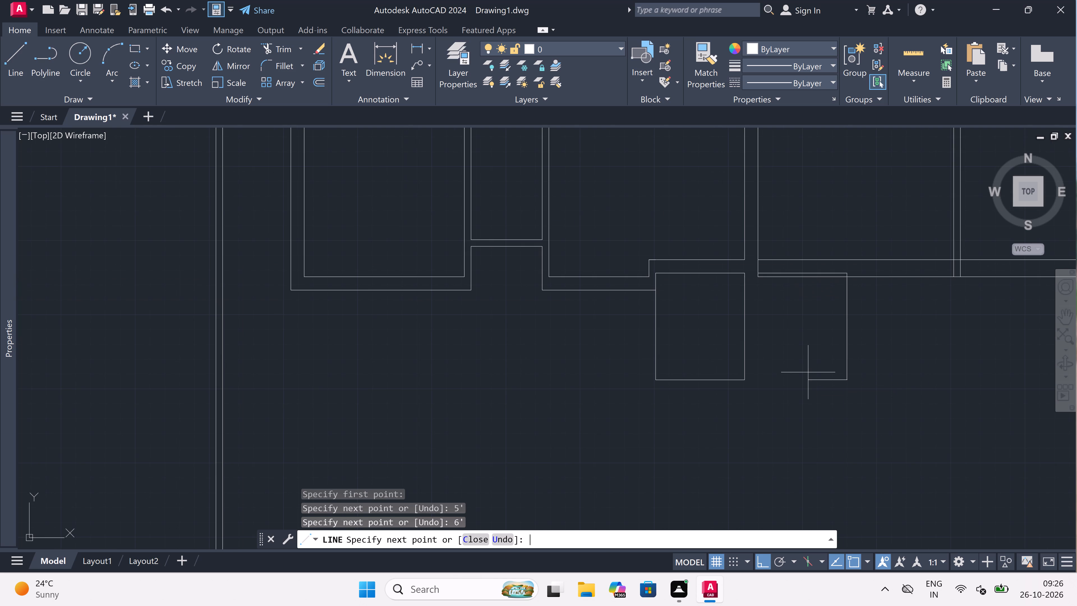
pyautogui.scroll(3, 765, 371)
pyautogui.scroll(-2, 748, 352)
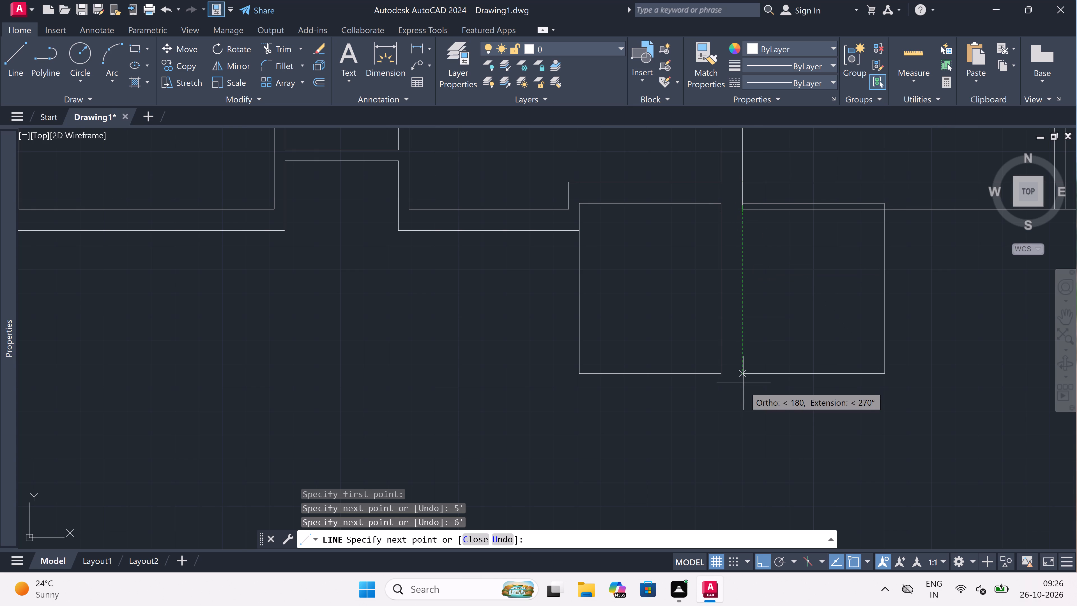
pyautogui.click(742, 371)
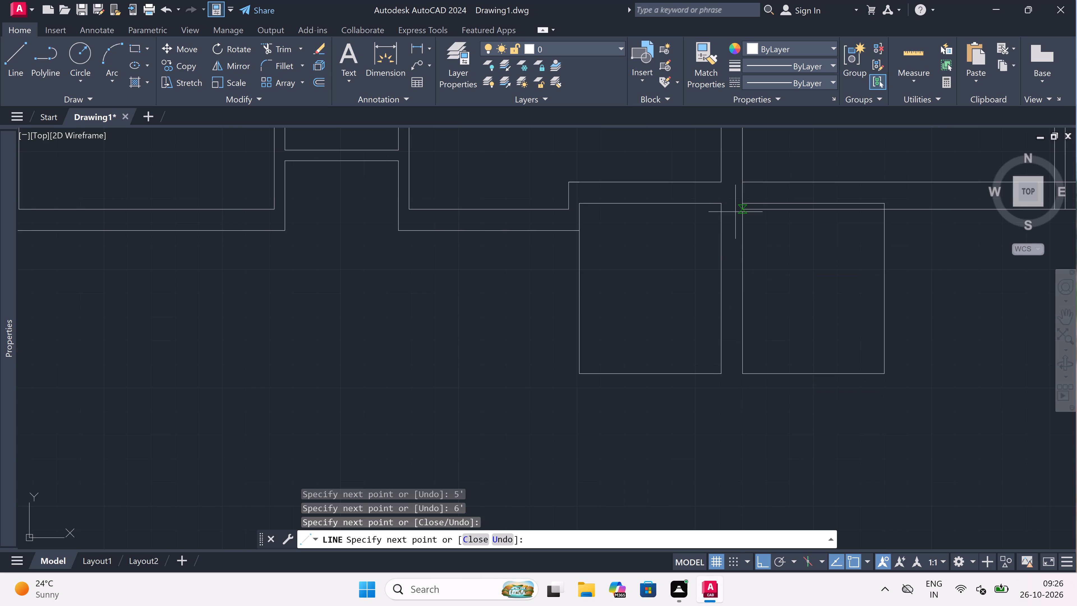
pyautogui.click(740, 212)
pyautogui.press('Escape')
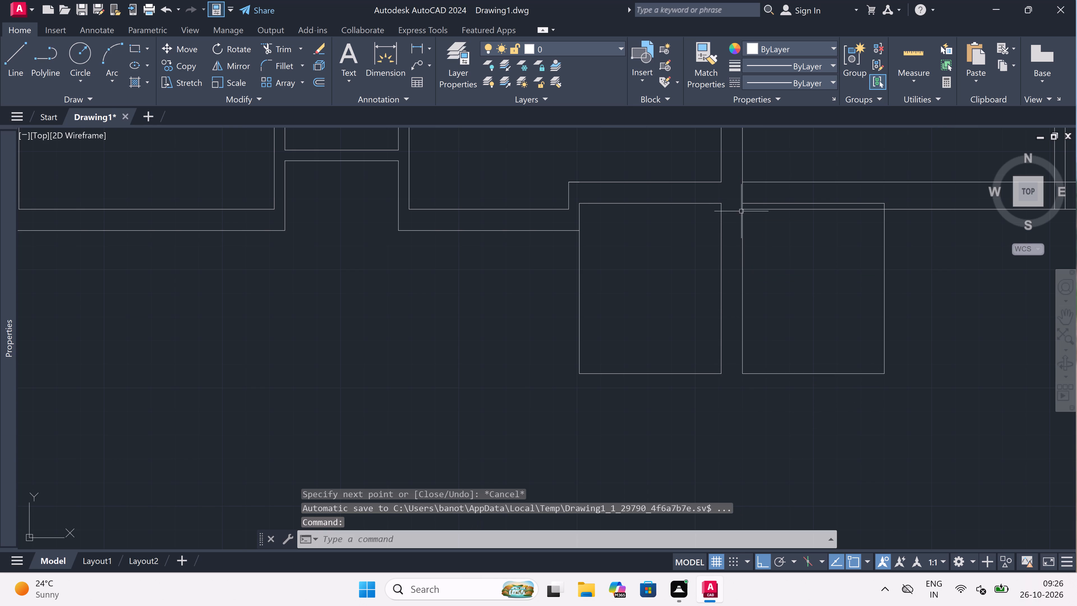
# Erase the adjoining room's old inner south wall line that crosses the second small room.
pyautogui.scroll(2, 806, 194)
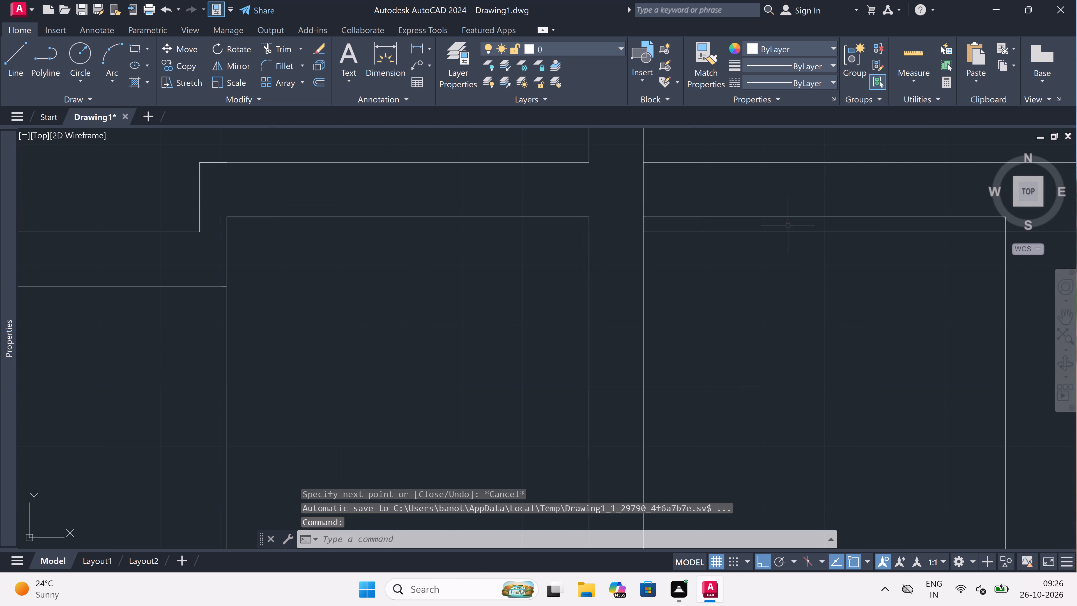
pyautogui.click(788, 225)
pyautogui.click(767, 252)
pyautogui.press('Delete')
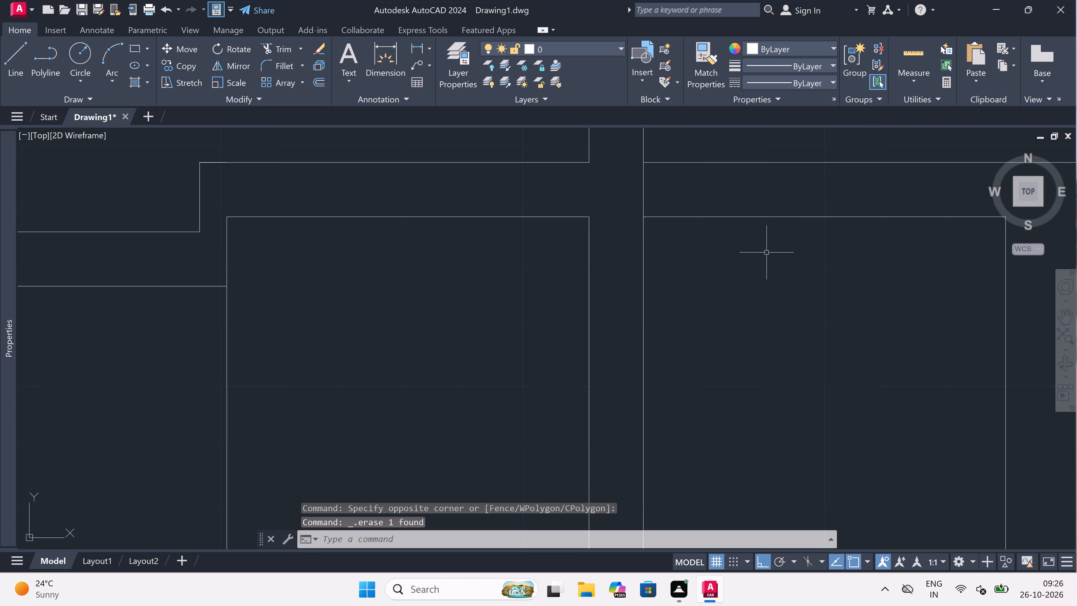
# Trim the adjoining room's west wall line between its 11' offset line and the top of the second small room.
pyautogui.scroll(-4, 767, 252)
pyautogui.scroll(3, 769, 245)
pyautogui.scroll(3, 646, 237)
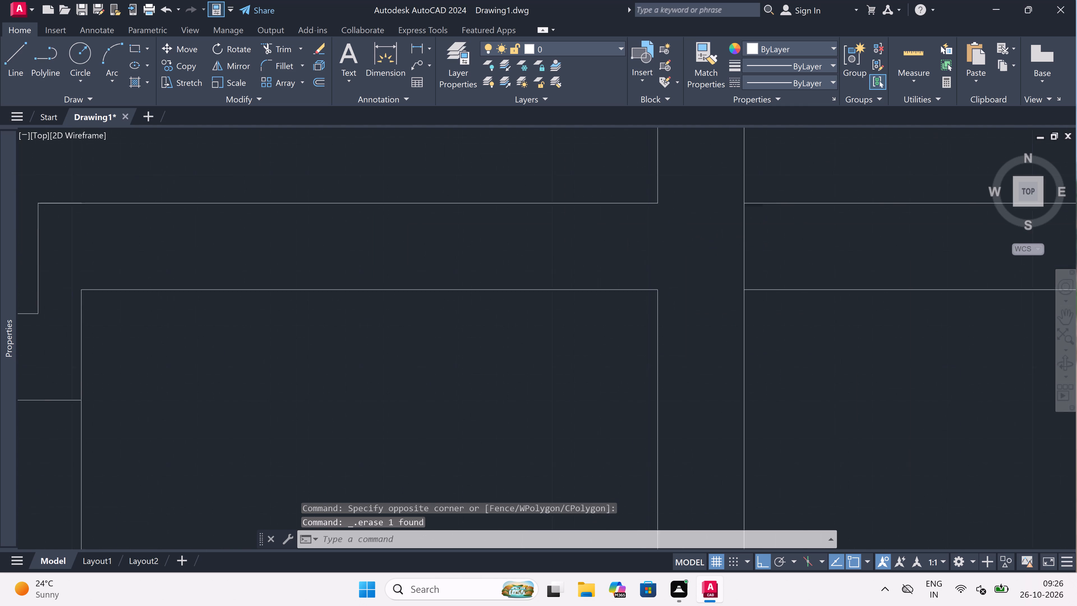
pyautogui.write('tr')
pyautogui.press('space')
pyautogui.moveTo(668, 236); pyautogui.dragTo(678, 236)
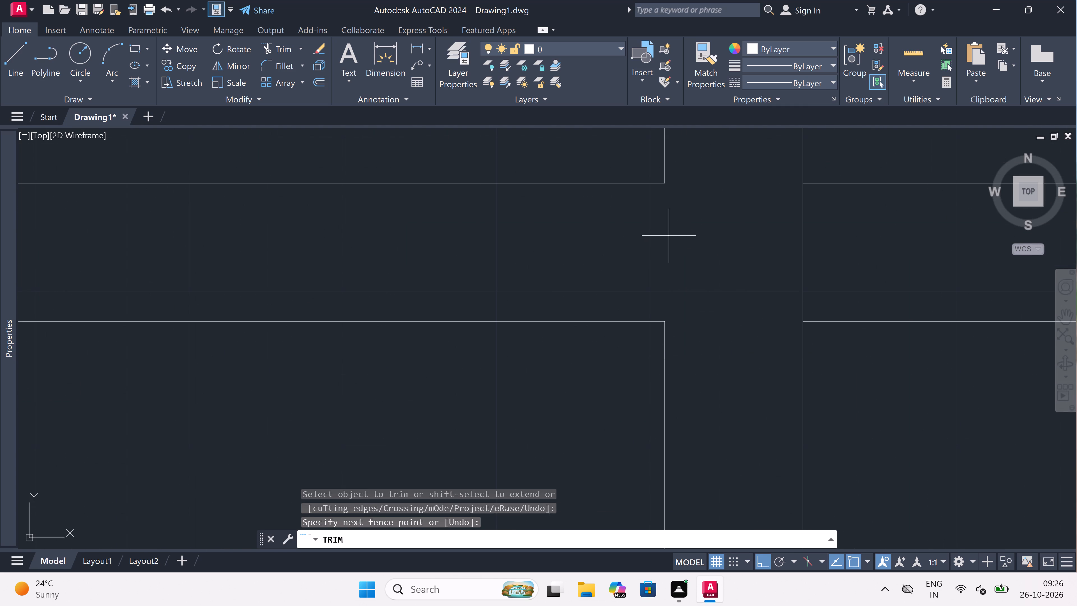
pyautogui.click(880, 260)
pyautogui.press('Escape')
# Draw the east room's inner wall jog from above the second small room's east line: 4.5" east, south to the old wall level, east to the inner east wall.
pyautogui.scroll(-5, 655, 255)
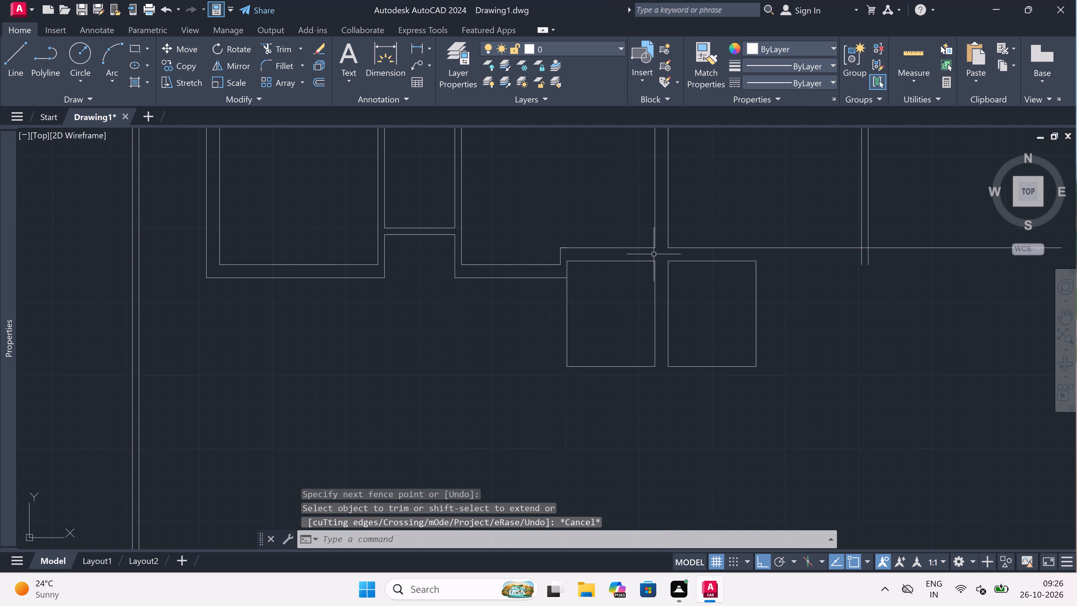
pyautogui.scroll(-1, 654, 254)
pyautogui.scroll(2, 697, 255)
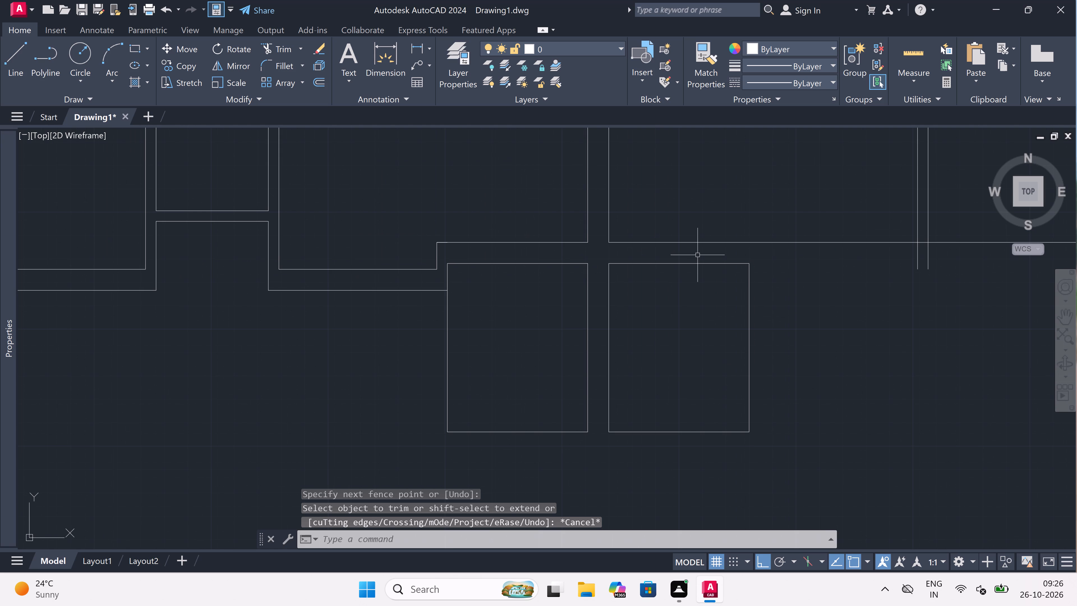
pyautogui.press('l')
pyautogui.press('space')
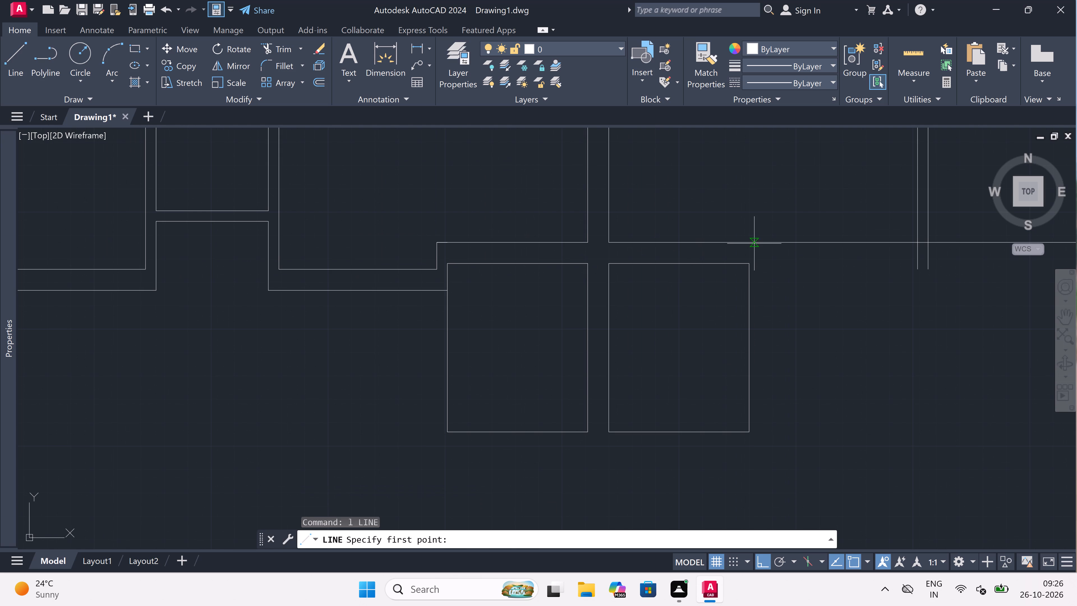
pyautogui.scroll(1, 748, 242)
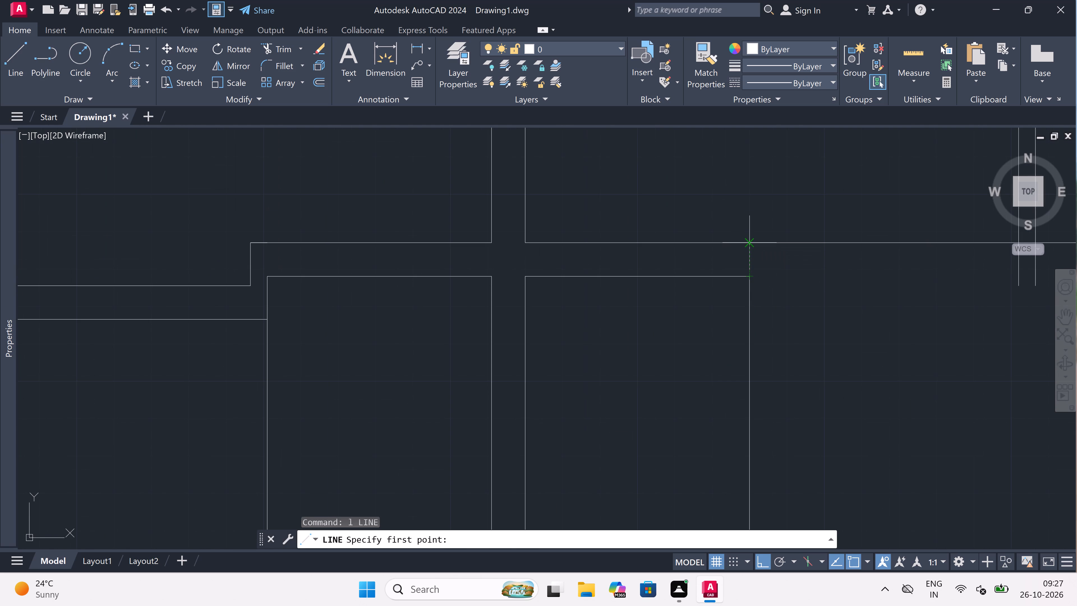
pyautogui.click(751, 238)
pyautogui.write('4.5"')
pyautogui.press('space')
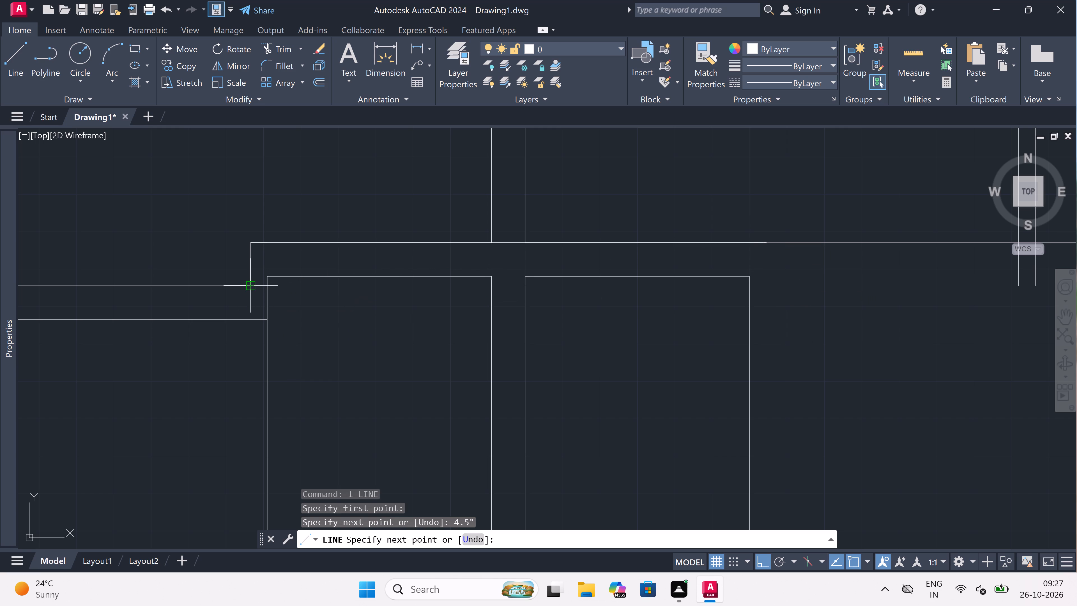
pyautogui.click(768, 286)
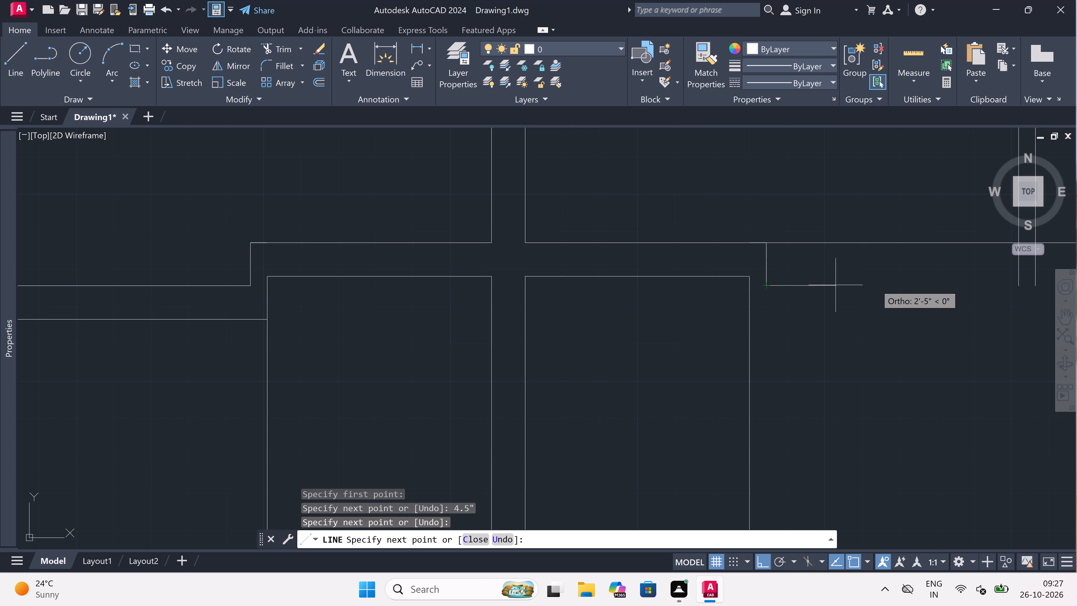
pyautogui.scroll(-2, 876, 284)
pyautogui.scroll(3, 932, 284)
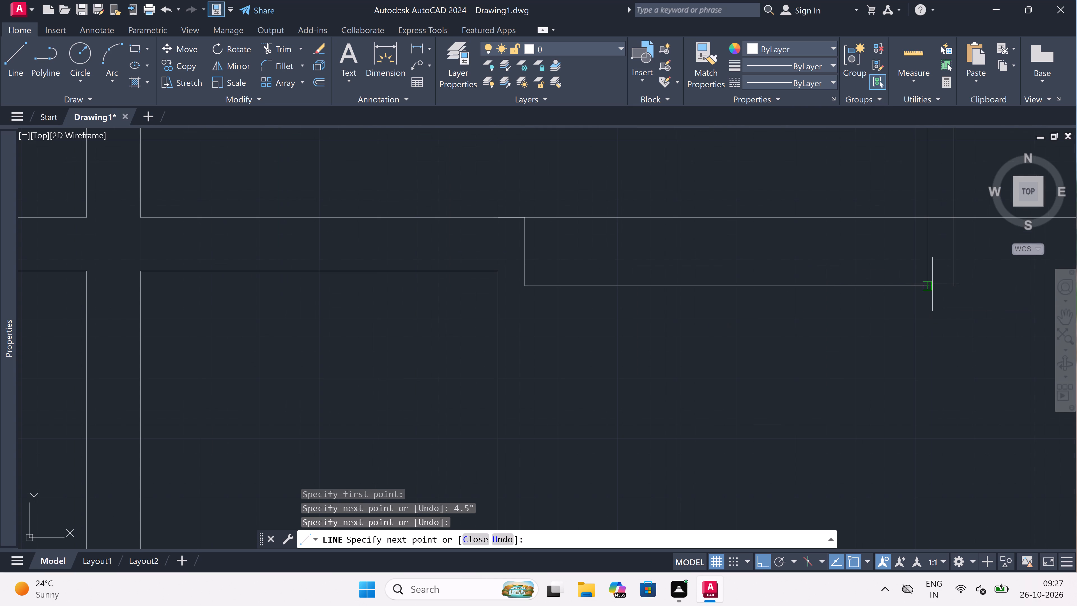
pyautogui.click(932, 283)
pyautogui.press('Escape')
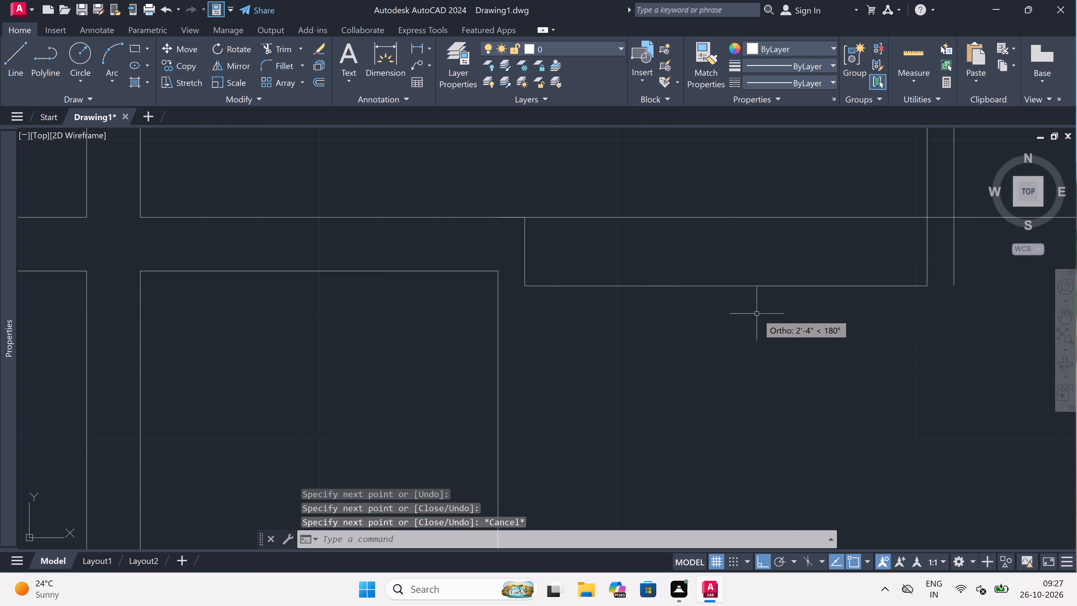
# Trim the east room's old south line beyond the jog, including the parts between and east of the east wall lines.
pyautogui.write('tr')
pyautogui.press('space')
pyautogui.click(753, 215)
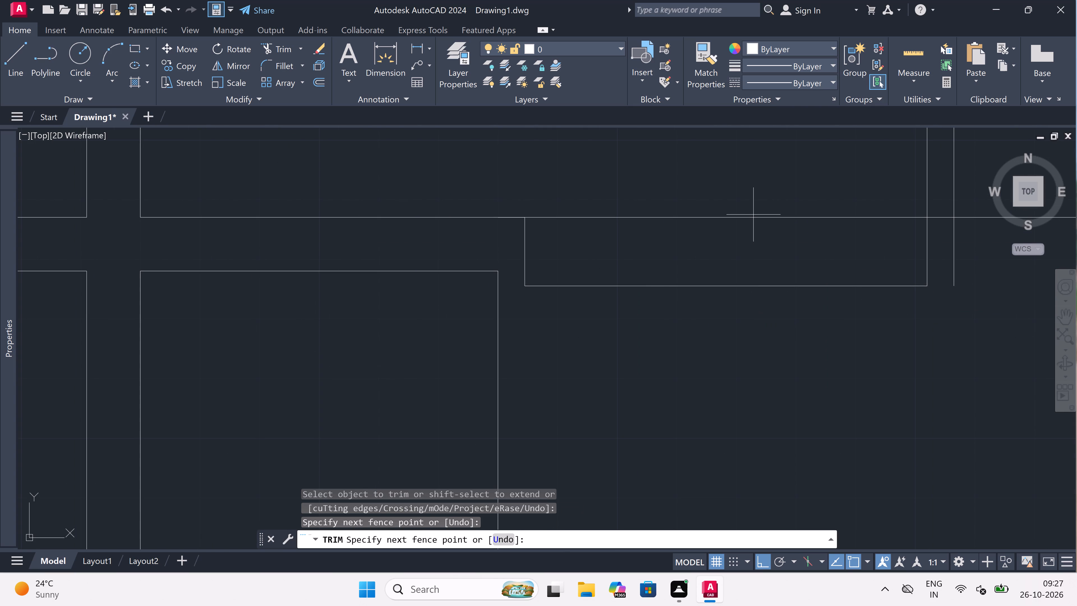
pyautogui.click(753, 235)
pyautogui.scroll(-4, 753, 235)
pyautogui.scroll(1, 806, 220)
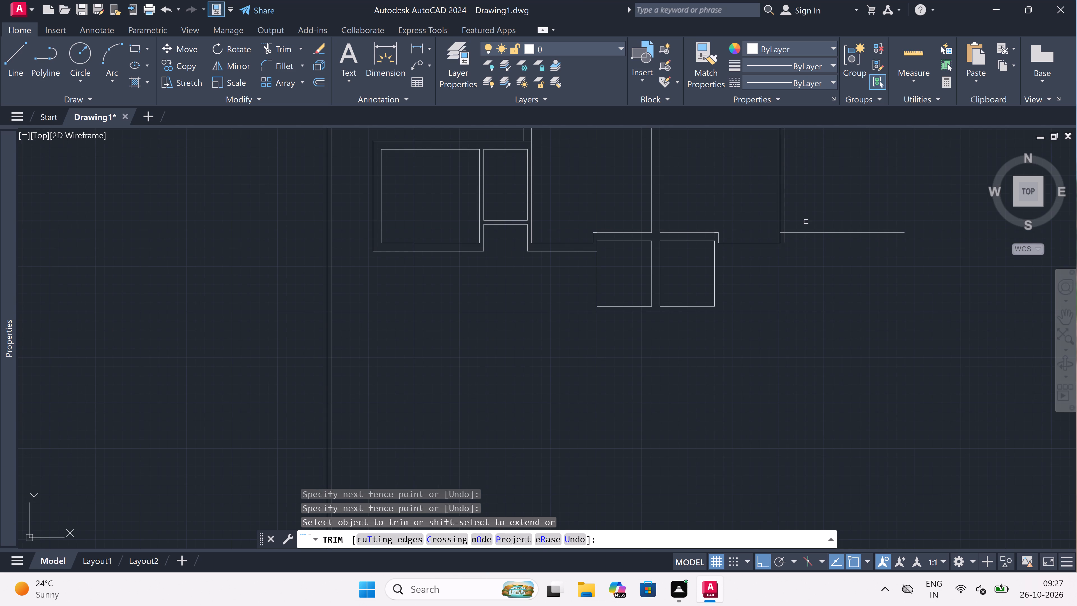
pyautogui.scroll(2, 767, 234)
pyautogui.moveTo(767, 235); pyautogui.dragTo(767, 251)
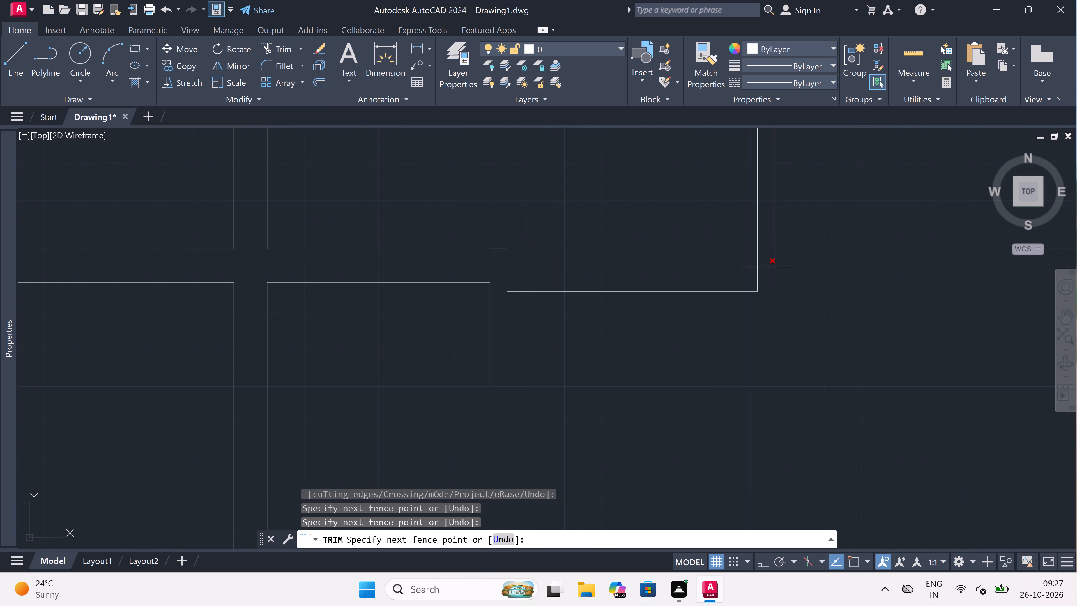
pyautogui.click(767, 267)
pyautogui.moveTo(871, 219); pyautogui.dragTo(876, 249)
pyautogui.click(877, 331)
pyautogui.click(867, 224)
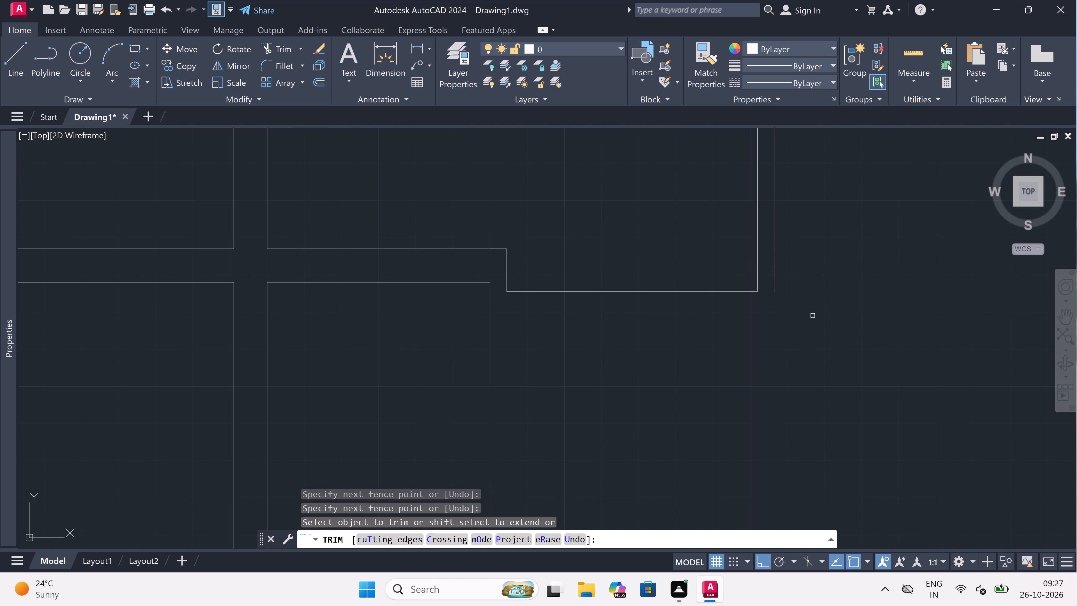
pyautogui.scroll(-3, 812, 316)
pyautogui.scroll(1, 700, 325)
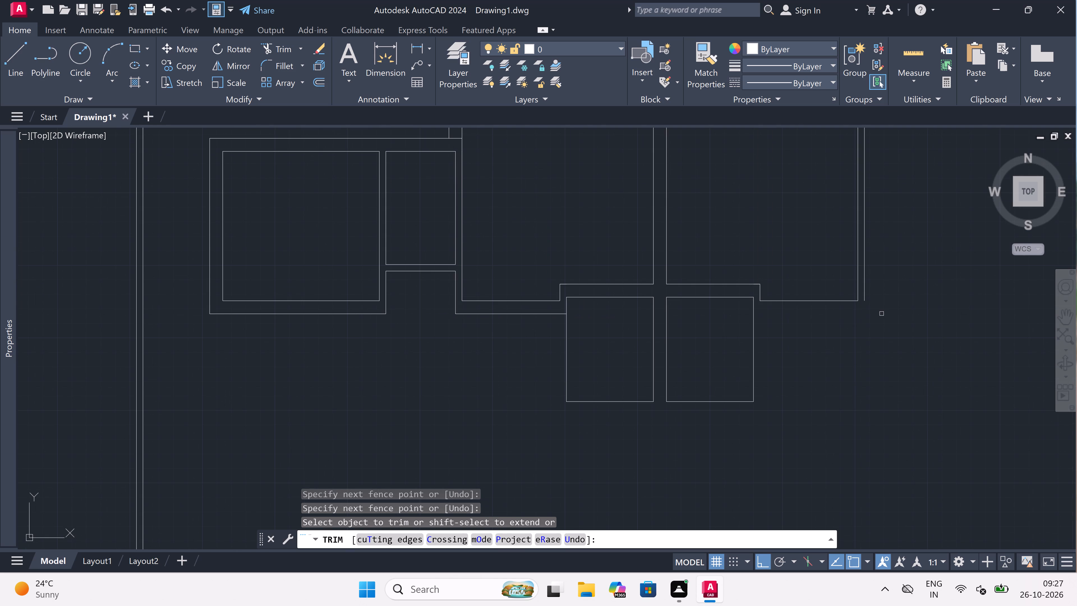
pyautogui.press('Escape')
# Draw the outer south wall line from the second small room's east side, level with the western outer line, and close it north to the outer east wall.
pyautogui.scroll(2, 863, 318)
pyautogui.scroll(-1, 863, 318)
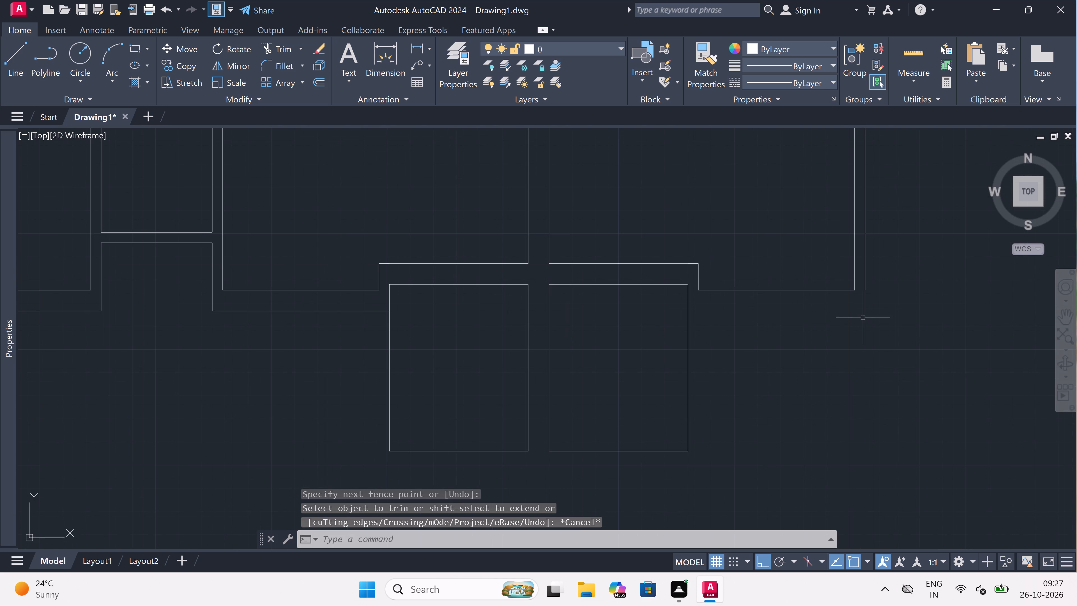
pyautogui.press('l')
pyautogui.press('space')
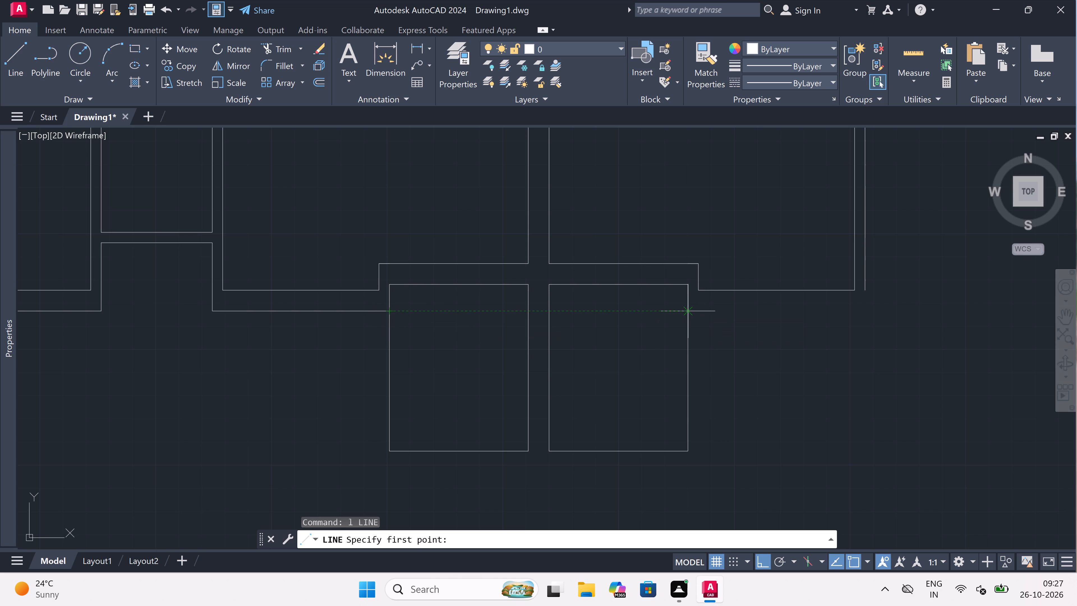
pyautogui.moveTo(686, 311); pyautogui.dragTo(719, 313)
pyautogui.scroll(2, 858, 306)
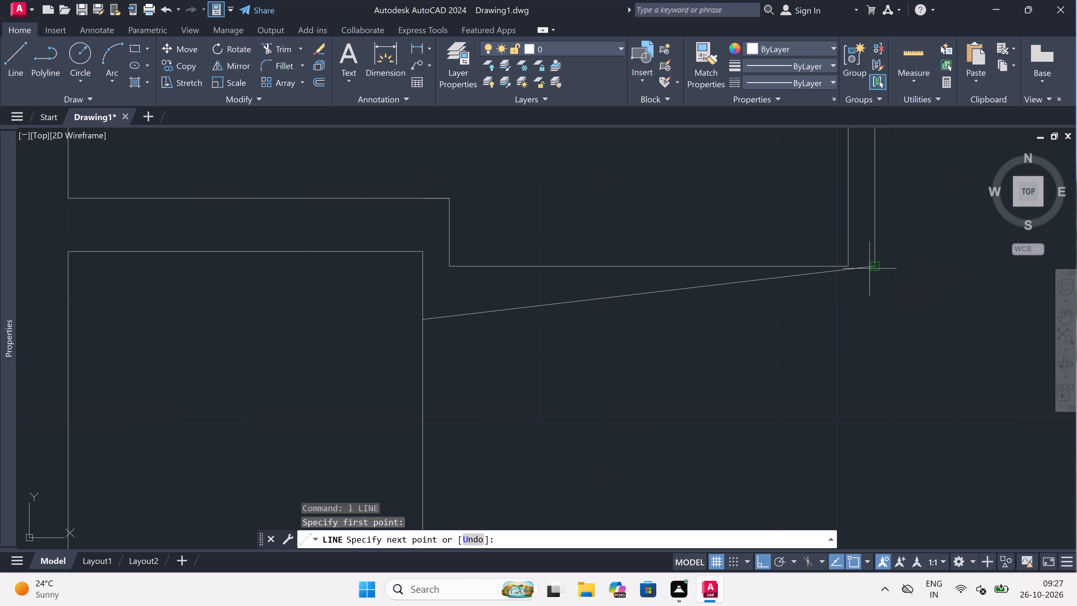
pyautogui.moveTo(877, 316); pyautogui.dragTo(877, 313)
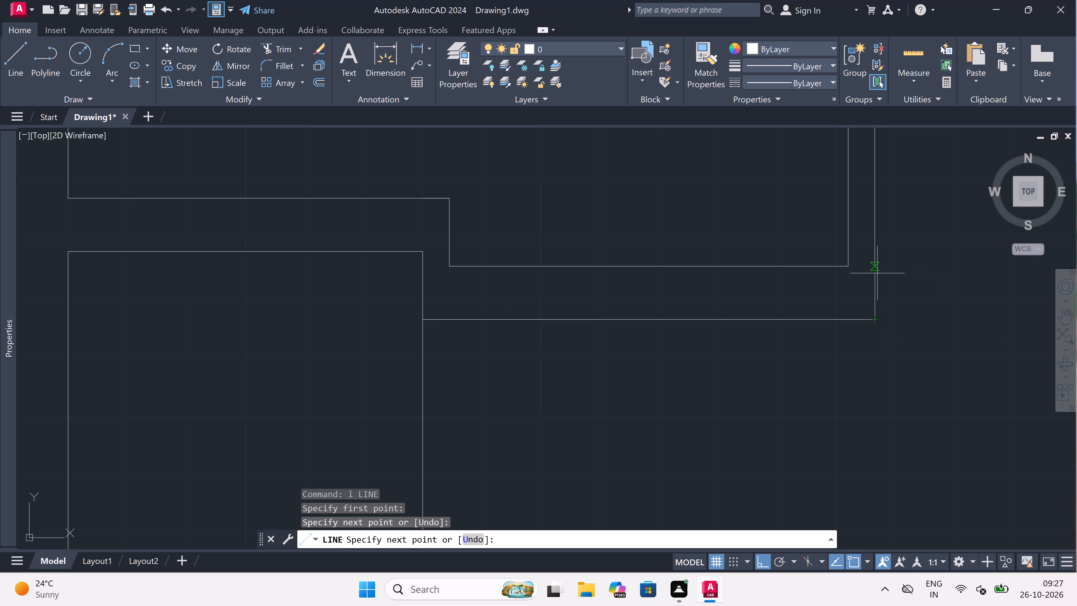
pyautogui.click(877, 262)
pyautogui.press('Escape')
# Draw the small rooms' outer wall from the east jog: south to their base, 9" further, west to the far side, 4.5" more, north to the outer south wall.
pyautogui.scroll(-2, 659, 283)
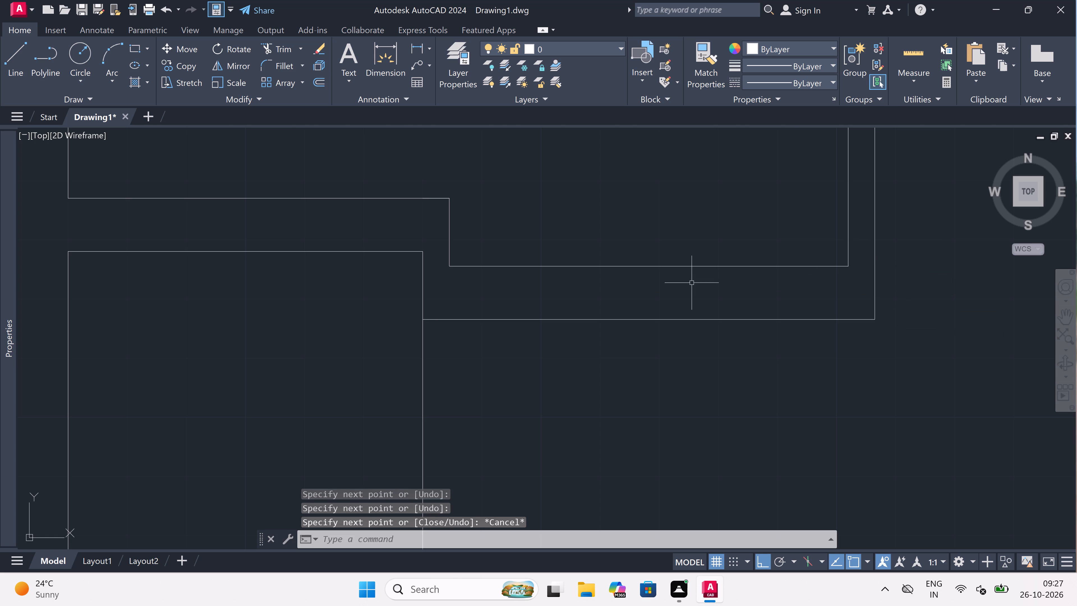
pyautogui.scroll(-2, 659, 283)
pyautogui.scroll(2, 611, 289)
pyautogui.press('space')
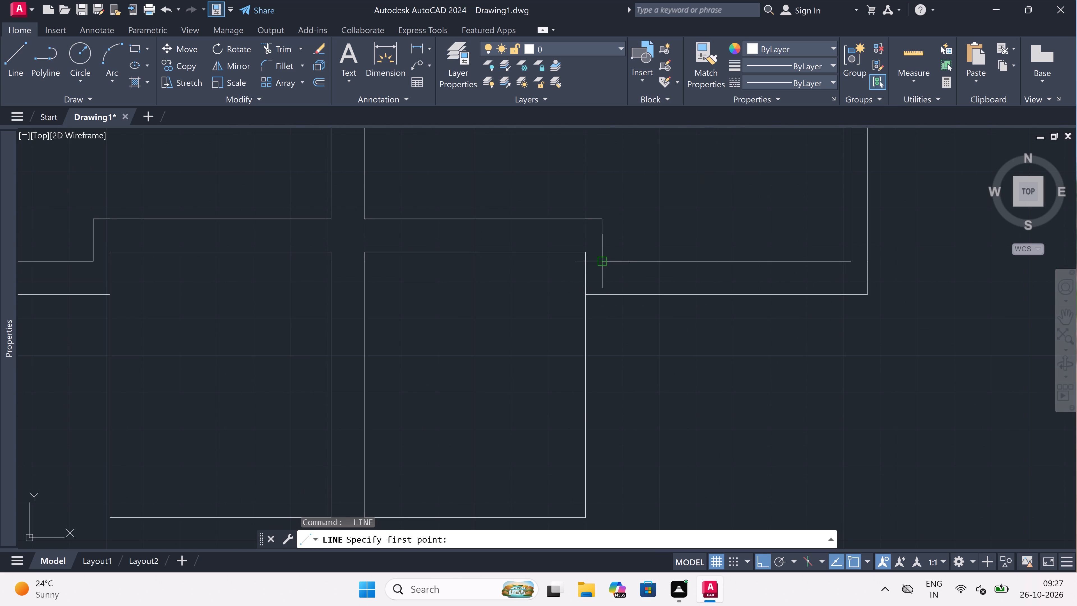
pyautogui.click(603, 264)
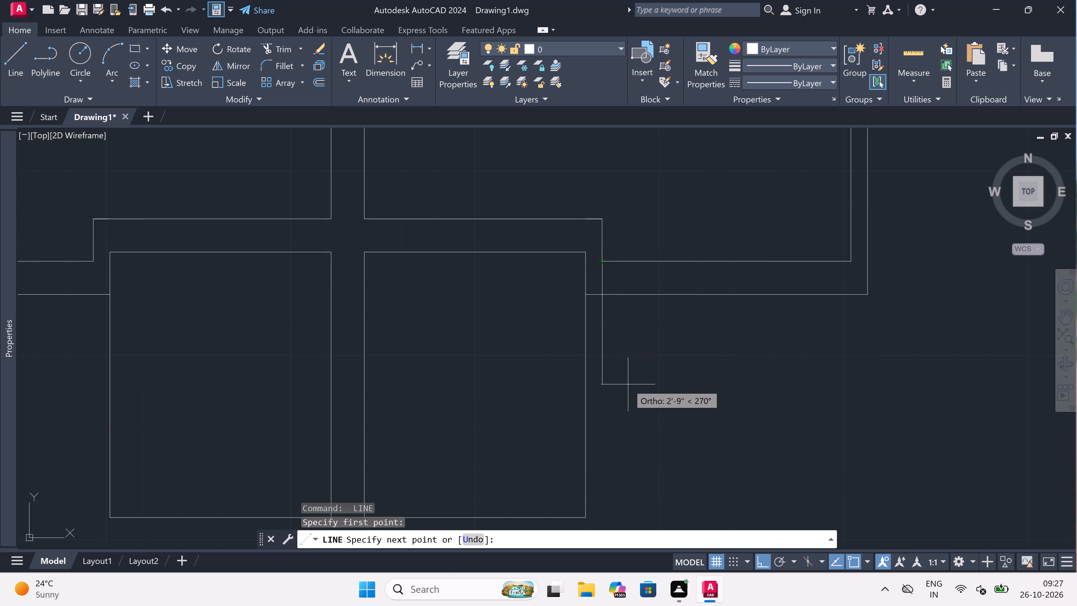
pyautogui.scroll(-1, 629, 383)
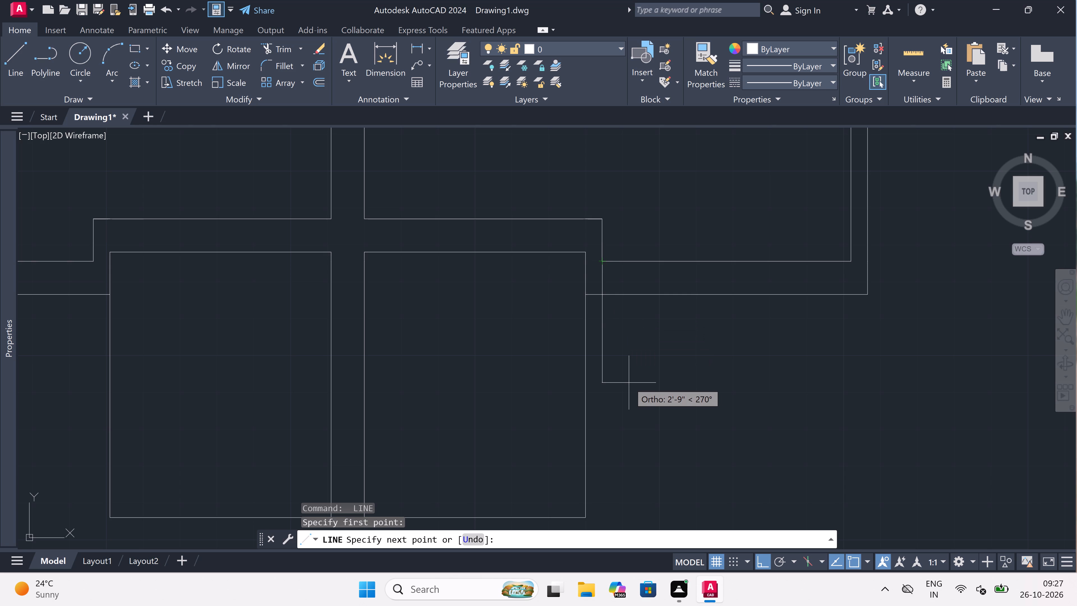
pyautogui.scroll(-1, 629, 383)
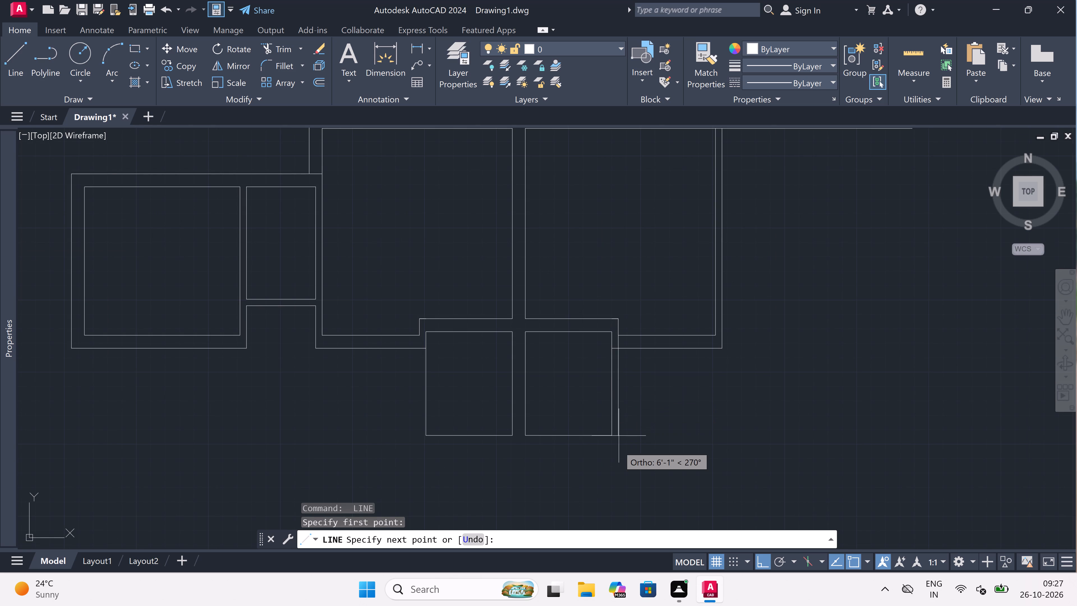
pyautogui.scroll(3, 613, 454)
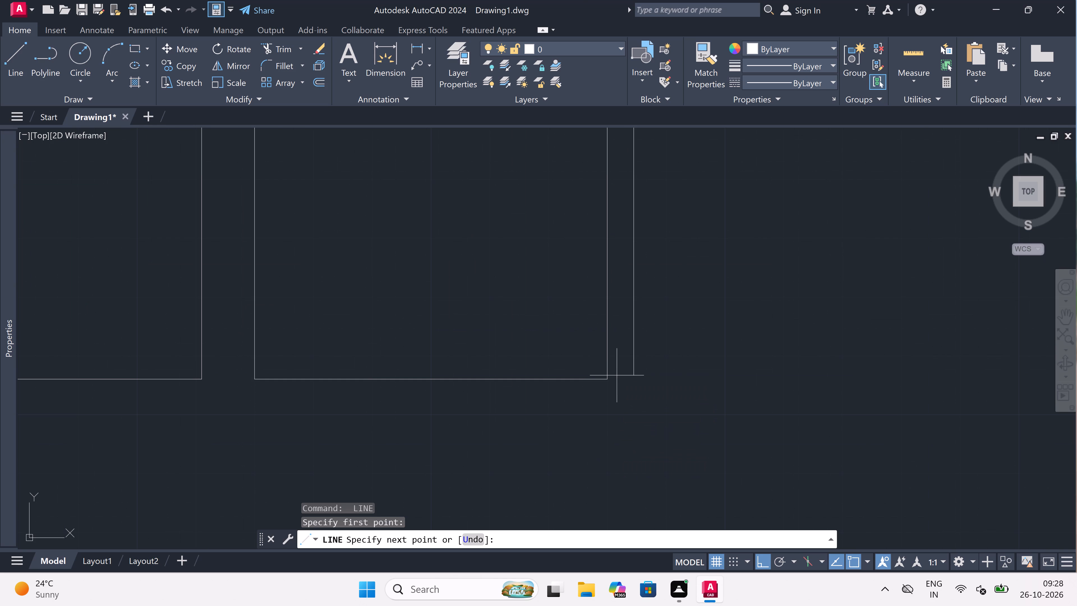
pyautogui.click(630, 381)
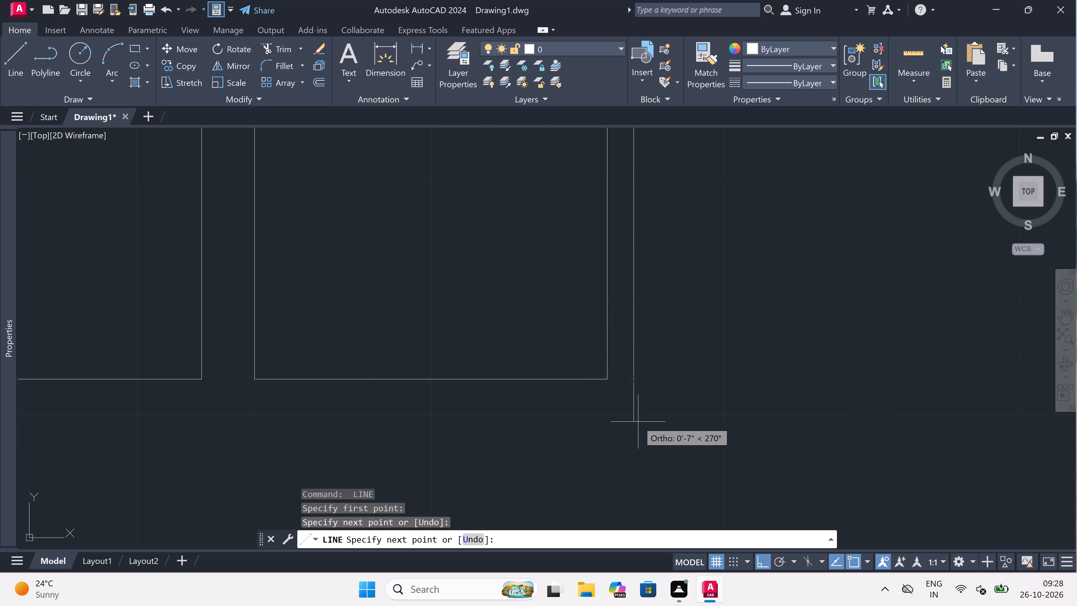
pyautogui.press('9')
pyautogui.hotkey('shift', '"')
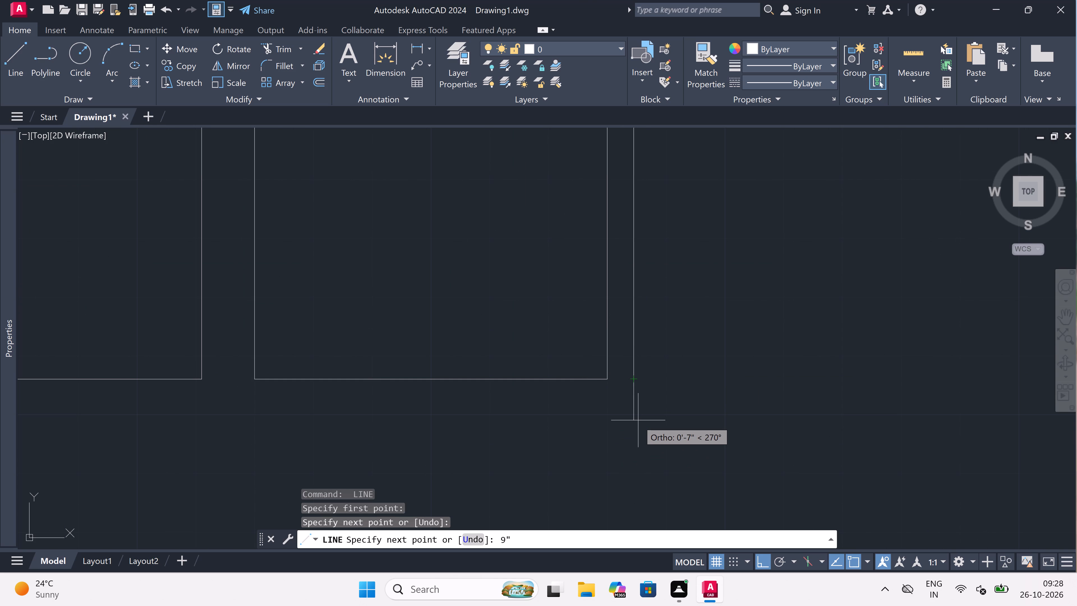
pyautogui.press('space')
pyautogui.scroll(-4, 638, 419)
pyautogui.scroll(3, 519, 418)
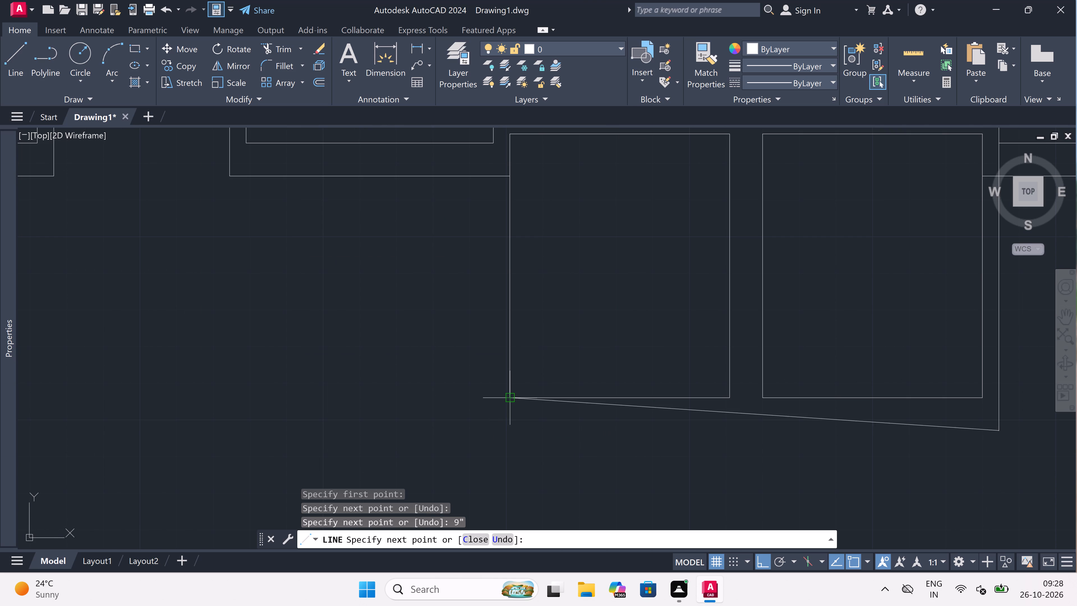
pyautogui.click(507, 430)
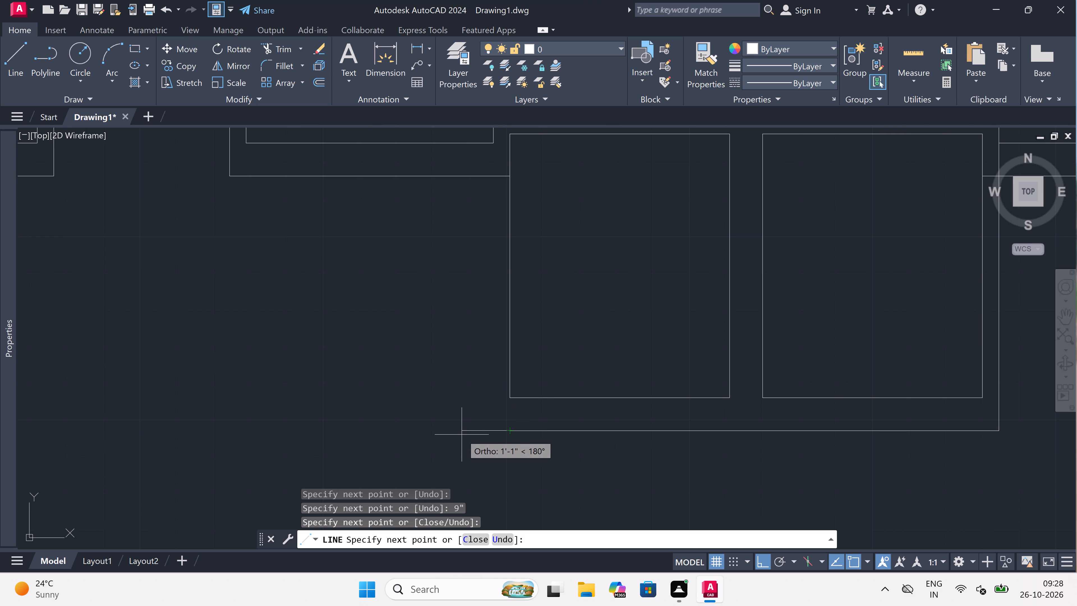
pyautogui.press('4')
pyautogui.press('.')
pyautogui.press('5')
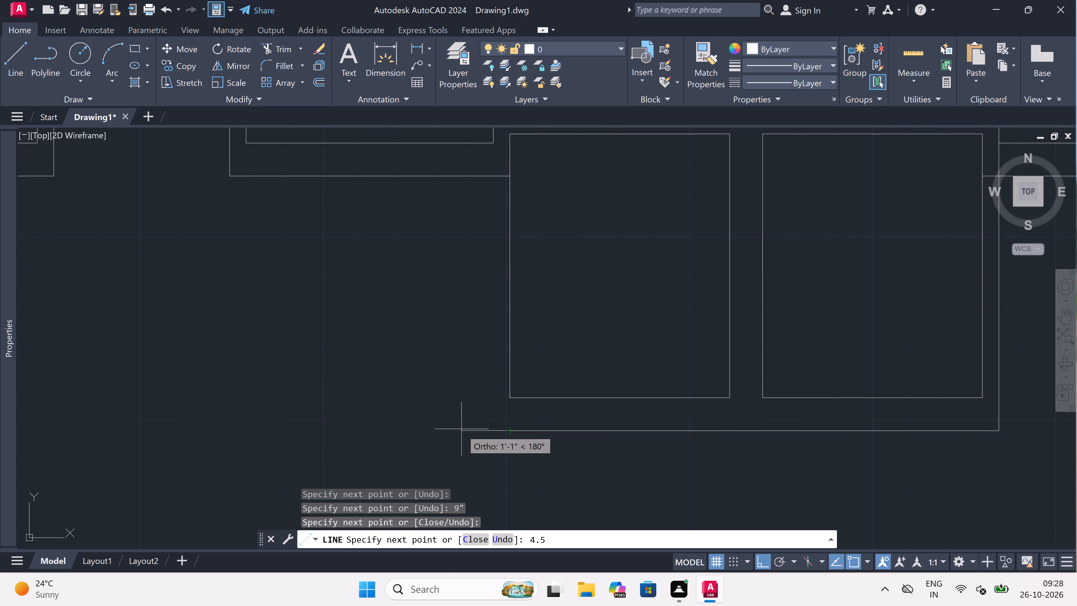
pyautogui.hotkey('shift', '"')
pyautogui.press('space')
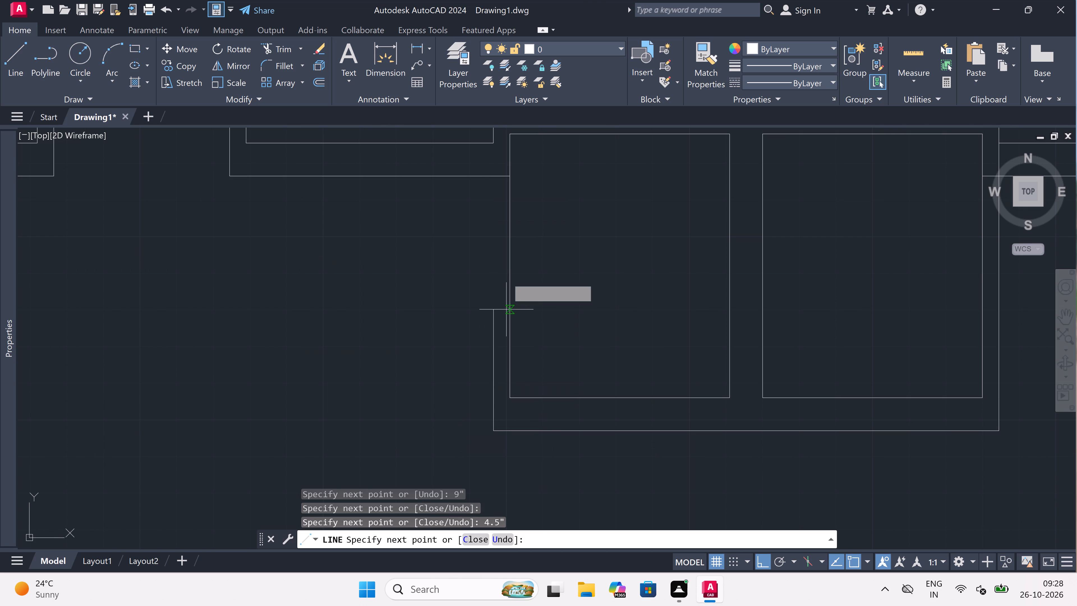
pyautogui.click(492, 174)
pyautogui.press('Escape')
# Trim the overlapping wall line pieces where the outer south wall meets the paired small rooms' outer walls, on both west and east sides.
pyautogui.scroll(-3, 495, 330)
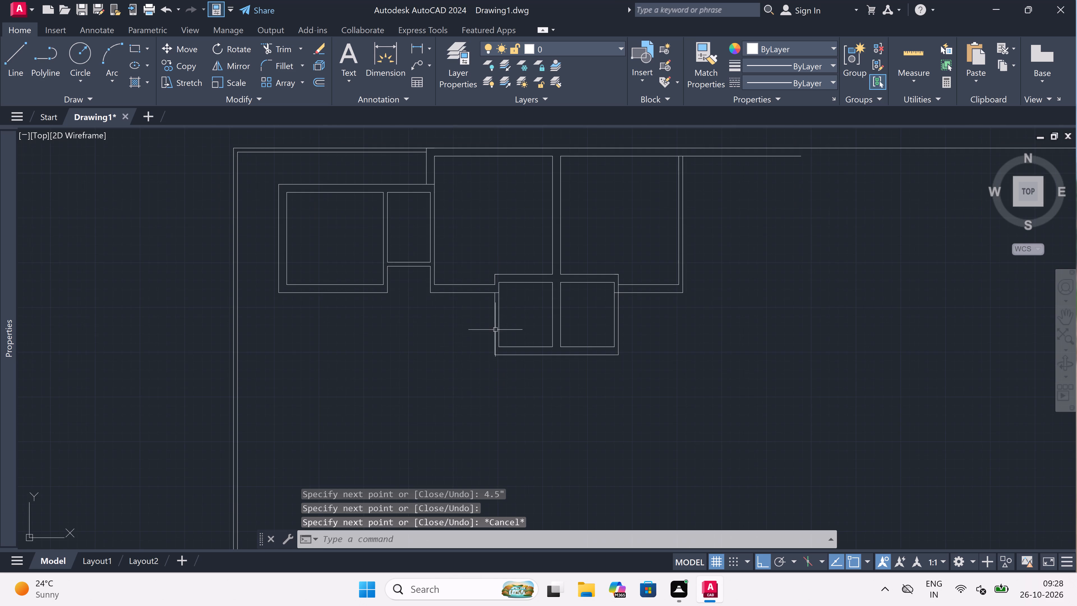
pyautogui.scroll(2, 501, 315)
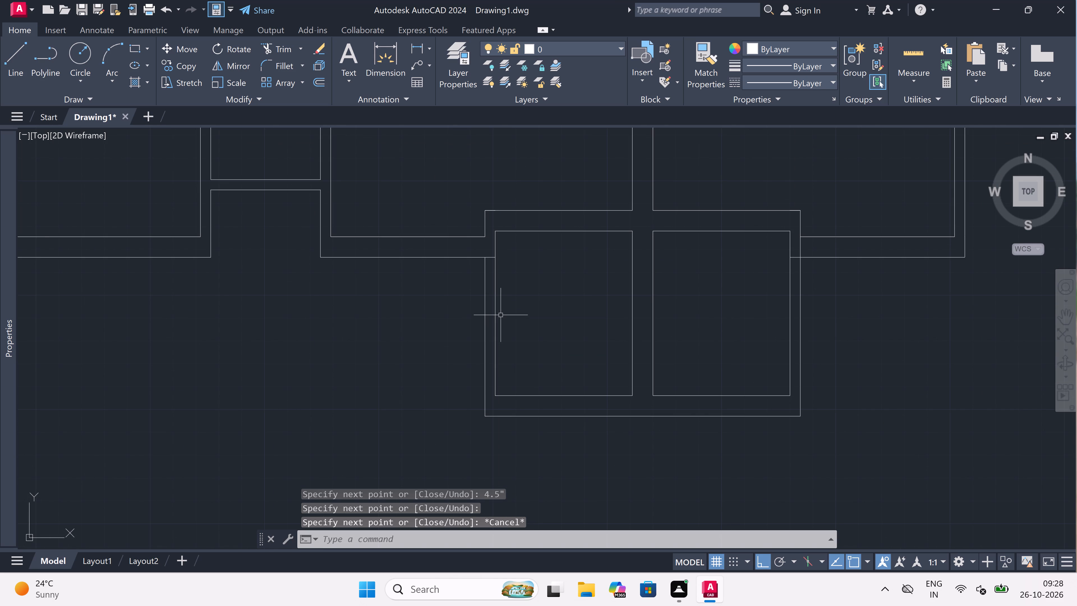
pyautogui.scroll(-2, 512, 307)
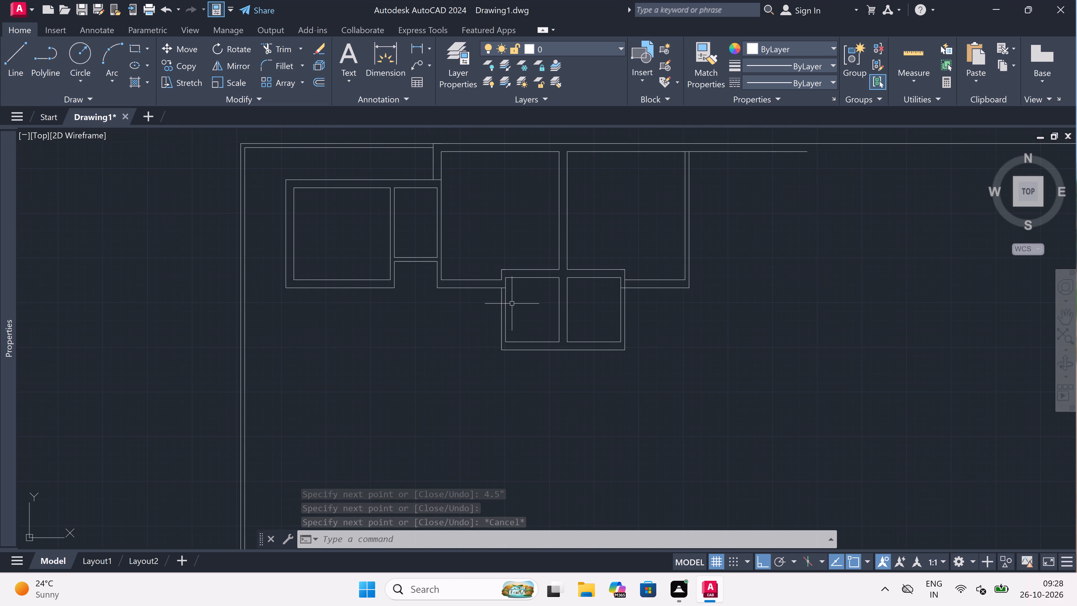
pyautogui.scroll(3, 497, 281)
pyautogui.write('tr')
pyautogui.press('space')
pyautogui.click(525, 291)
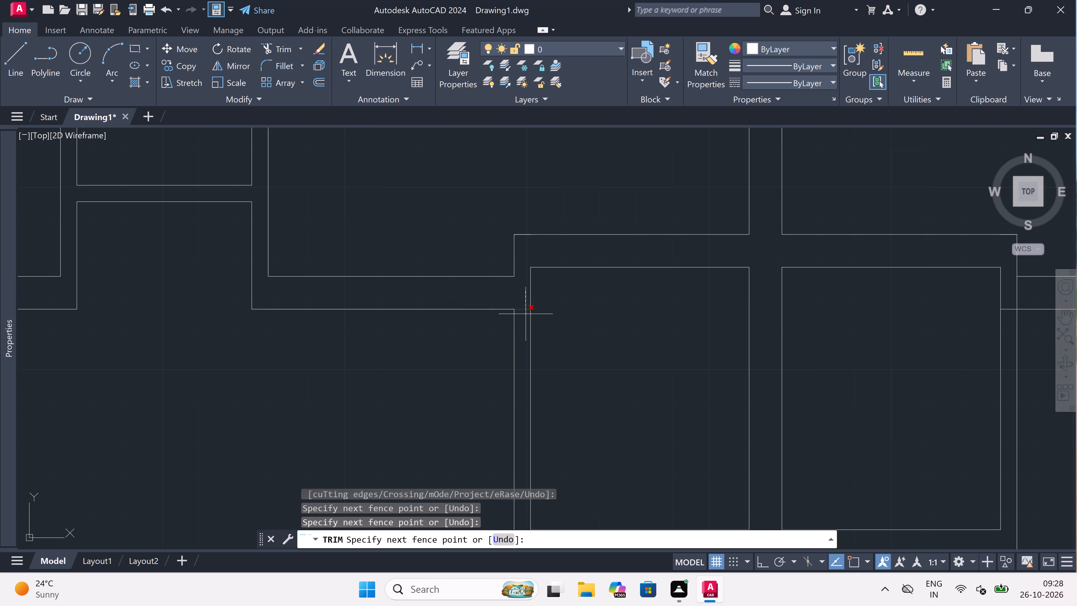
pyautogui.click(526, 314)
pyautogui.scroll(-3, 526, 314)
pyautogui.scroll(2, 600, 312)
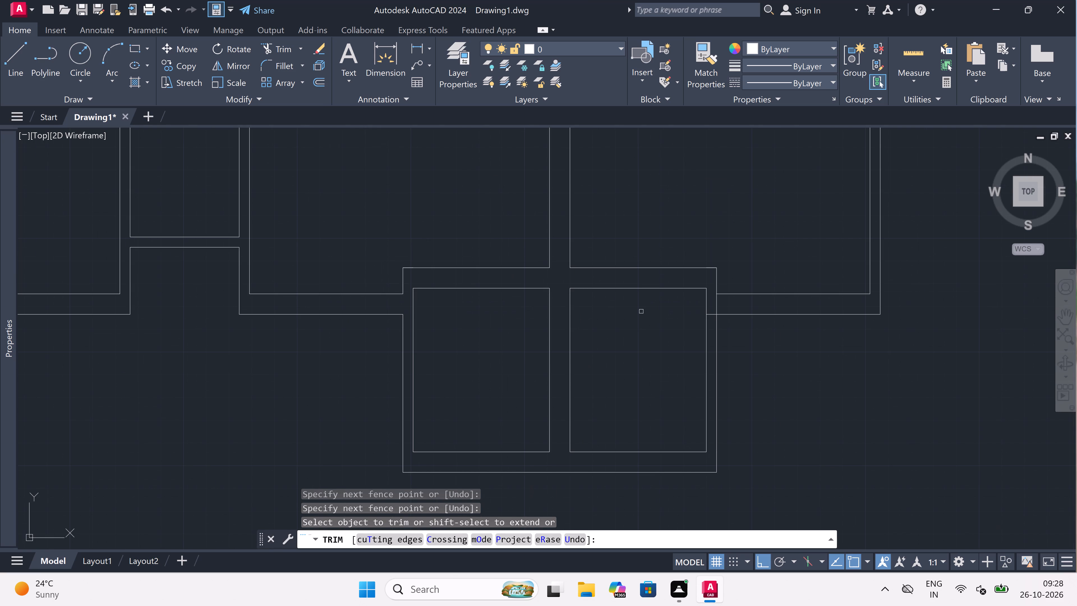
pyautogui.scroll(2, 737, 307)
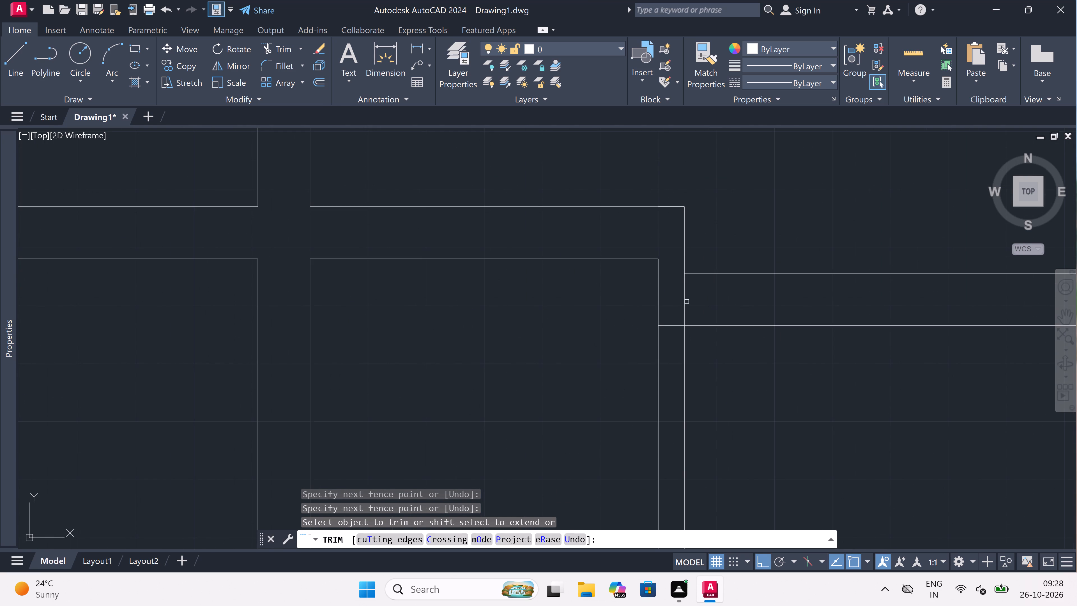
pyautogui.click(686, 301)
pyautogui.click(679, 325)
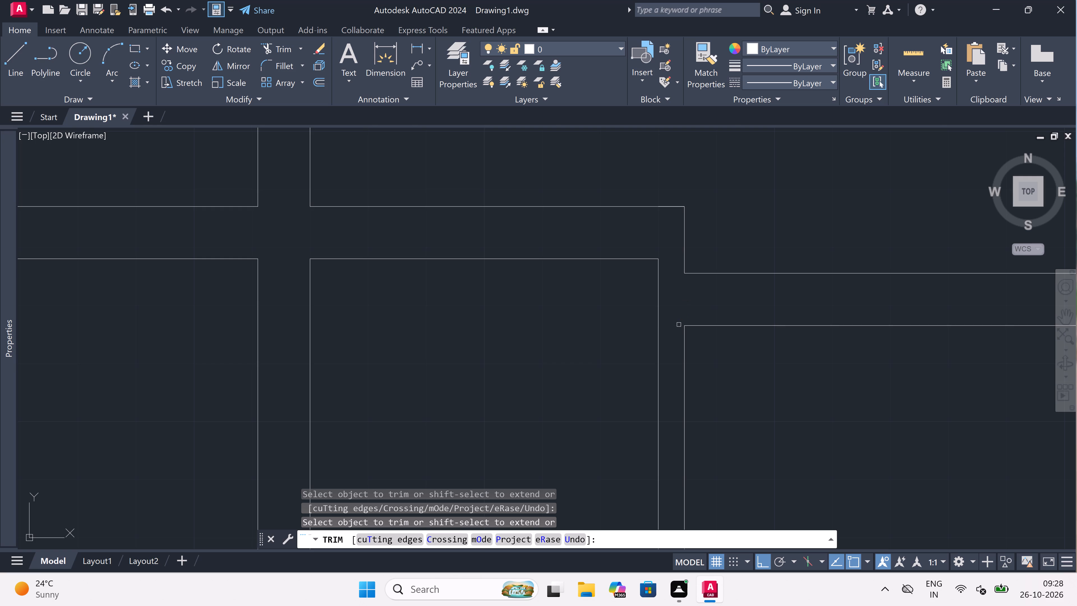
pyautogui.scroll(-5, 669, 305)
pyautogui.press('Escape')
# Draw a 4' by 6'6" room off the outer east wall line, its north line level with the western rooms' outer north wall.
pyautogui.scroll(-3, 669, 305)
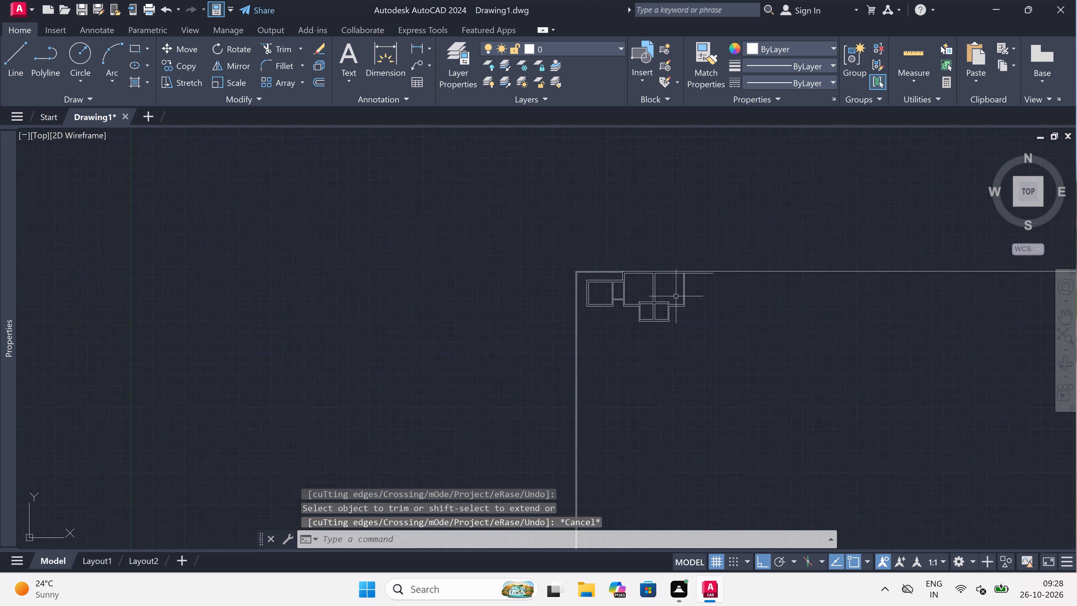
pyautogui.scroll(3, 690, 288)
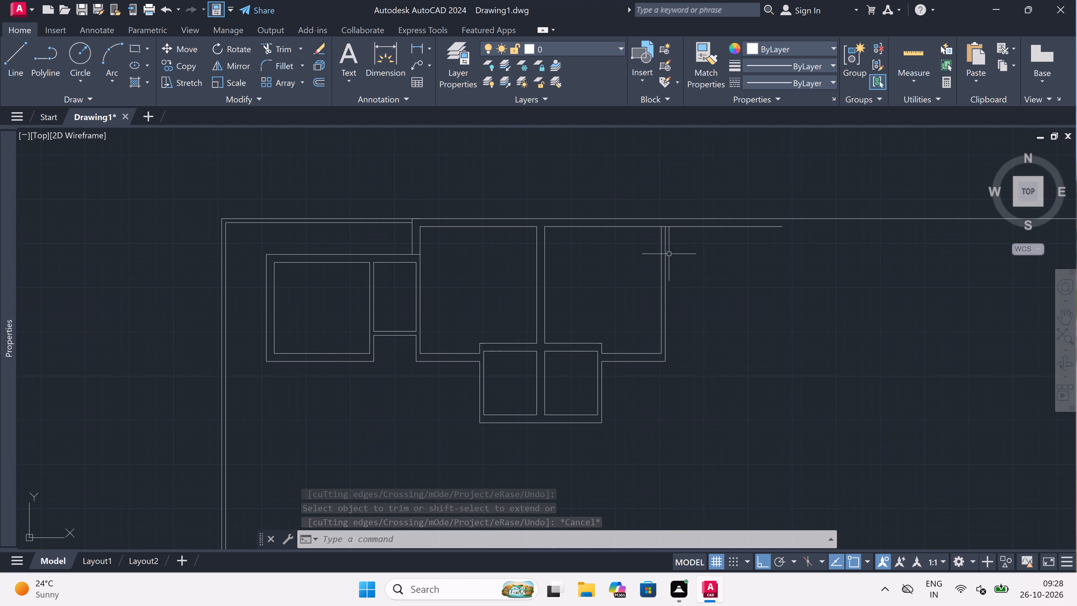
pyautogui.scroll(2, 669, 228)
pyautogui.scroll(-2, 659, 224)
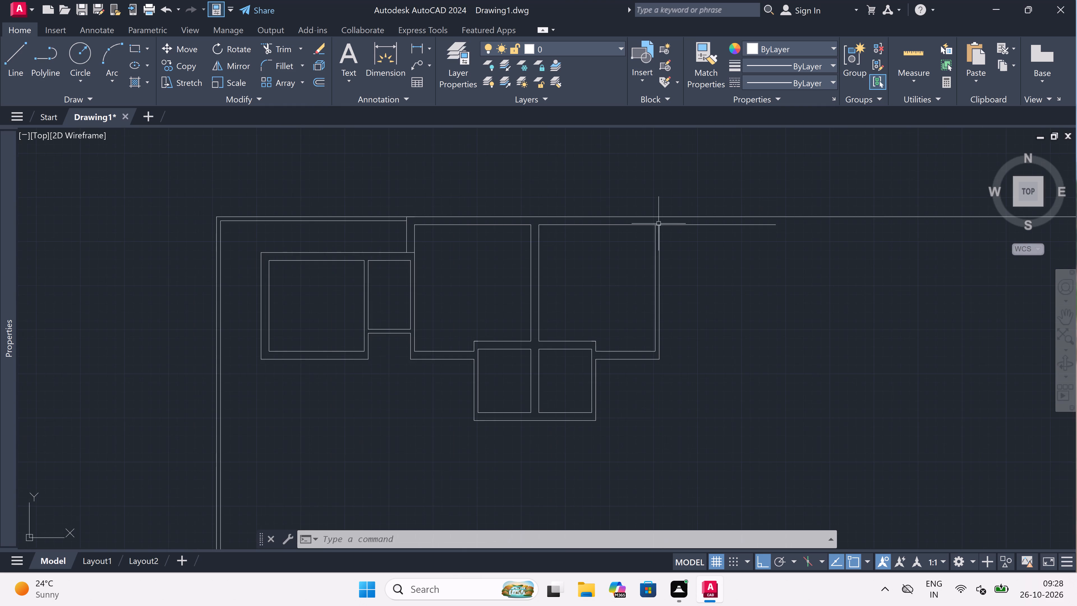
pyautogui.scroll(2, 659, 224)
pyautogui.scroll(-2, 659, 224)
pyautogui.scroll(1, 662, 242)
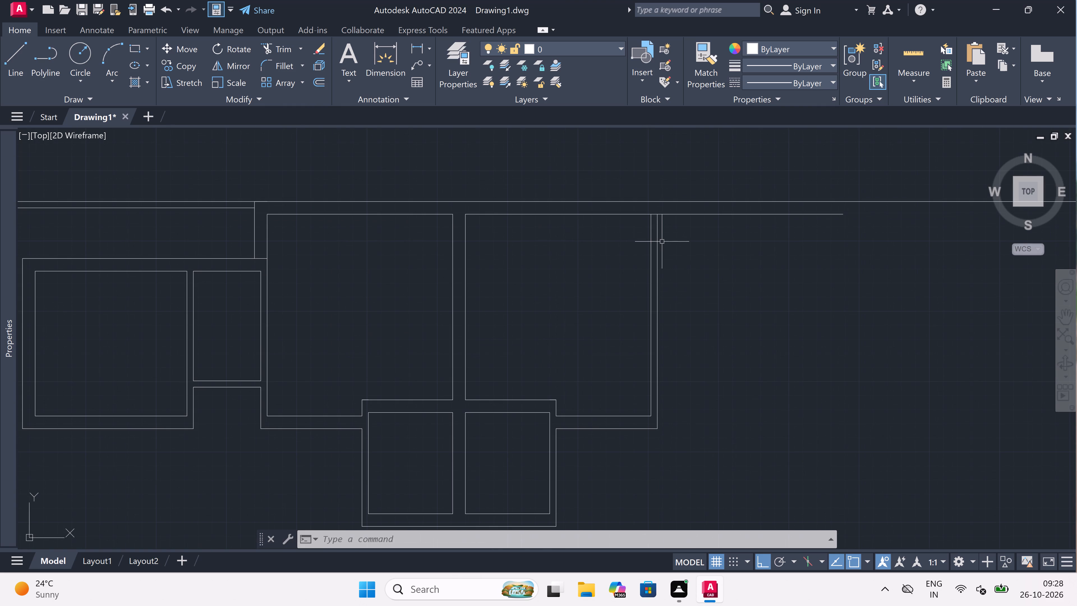
pyautogui.write('l')
pyautogui.press('space')
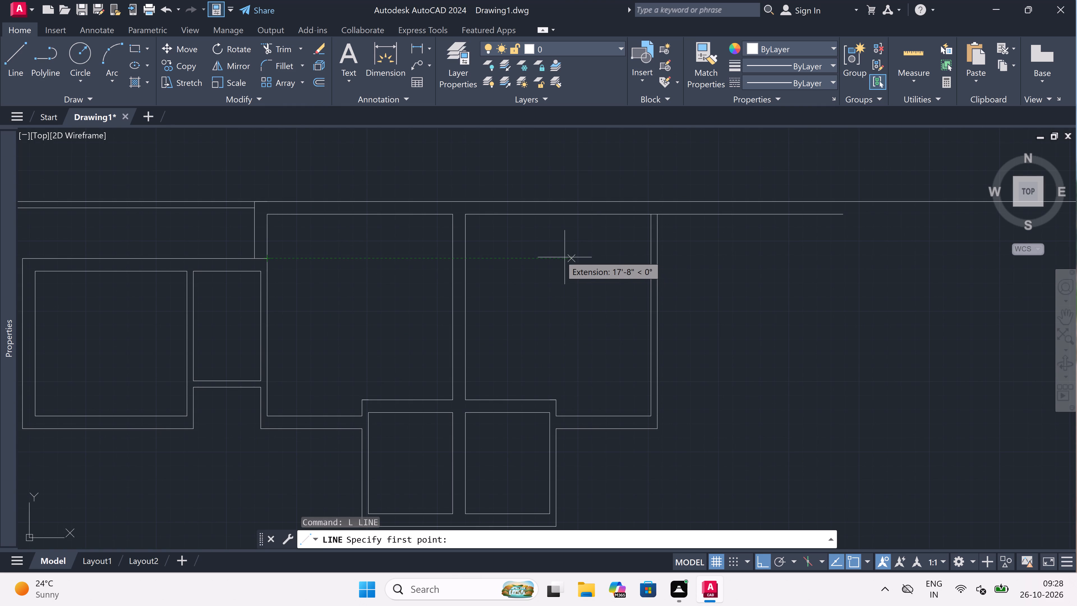
pyautogui.click(660, 259)
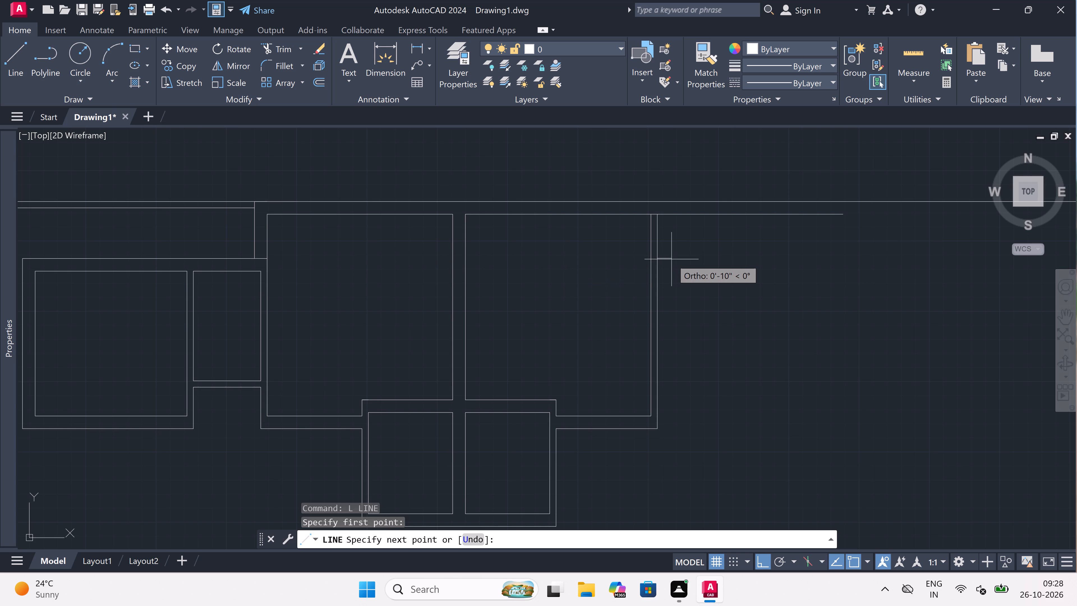
pyautogui.scroll(2, 672, 259)
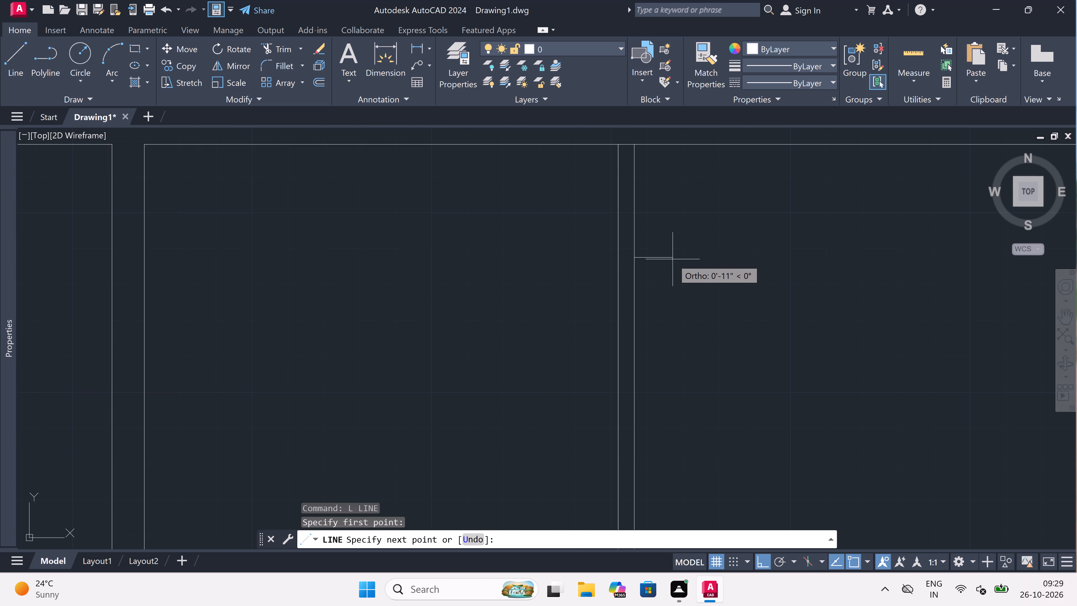
pyautogui.write("4'")
pyautogui.press('space')
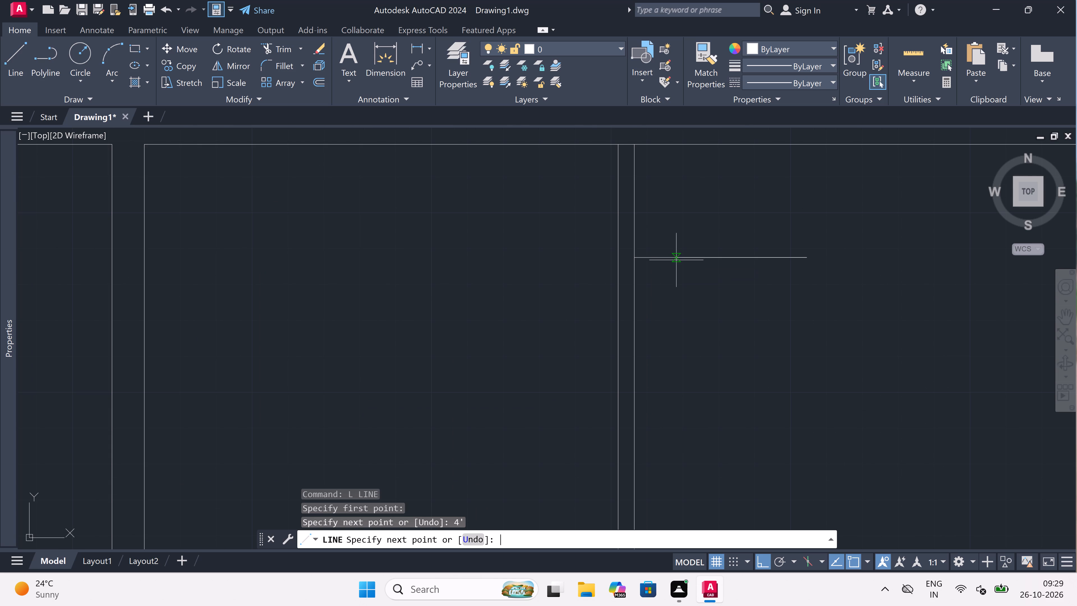
pyautogui.write('6\'6"')
pyautogui.press('space')
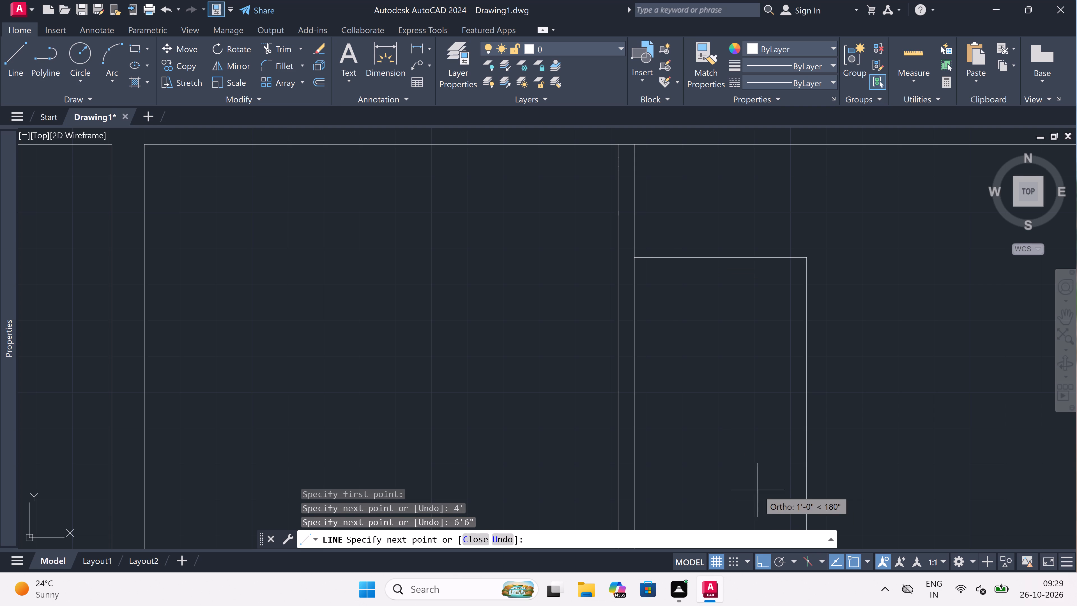
pyautogui.scroll(-5, 703, 454)
pyautogui.scroll(3, 696, 474)
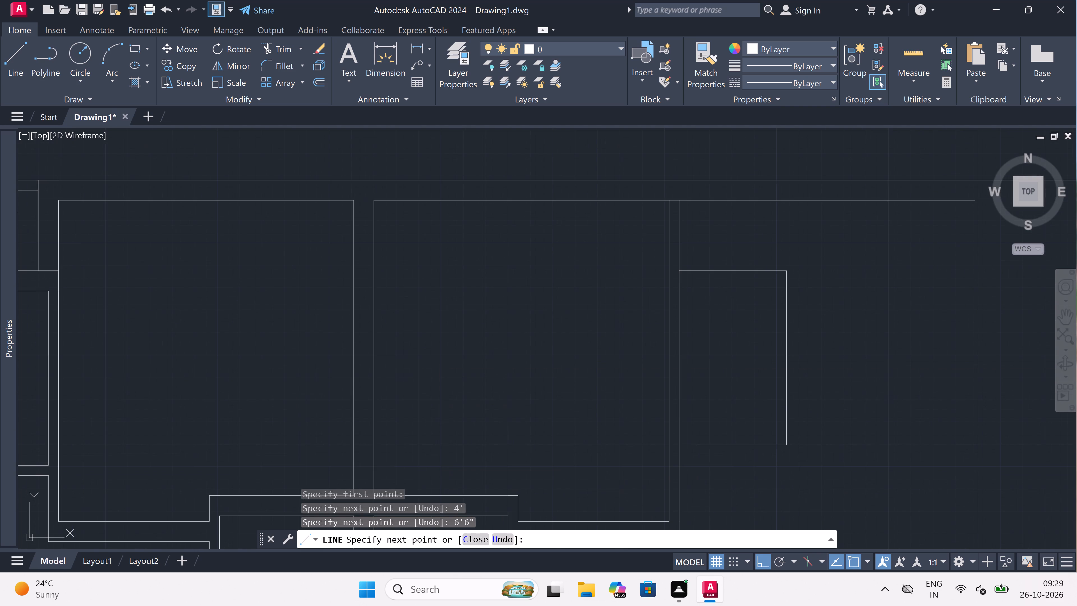
pyautogui.click(679, 449)
# Draw the new east room's outer wall lines 4.5" beyond its south, east and north sides, ending at the outer east wall.
pyautogui.write('4.5"')
pyautogui.press('space')
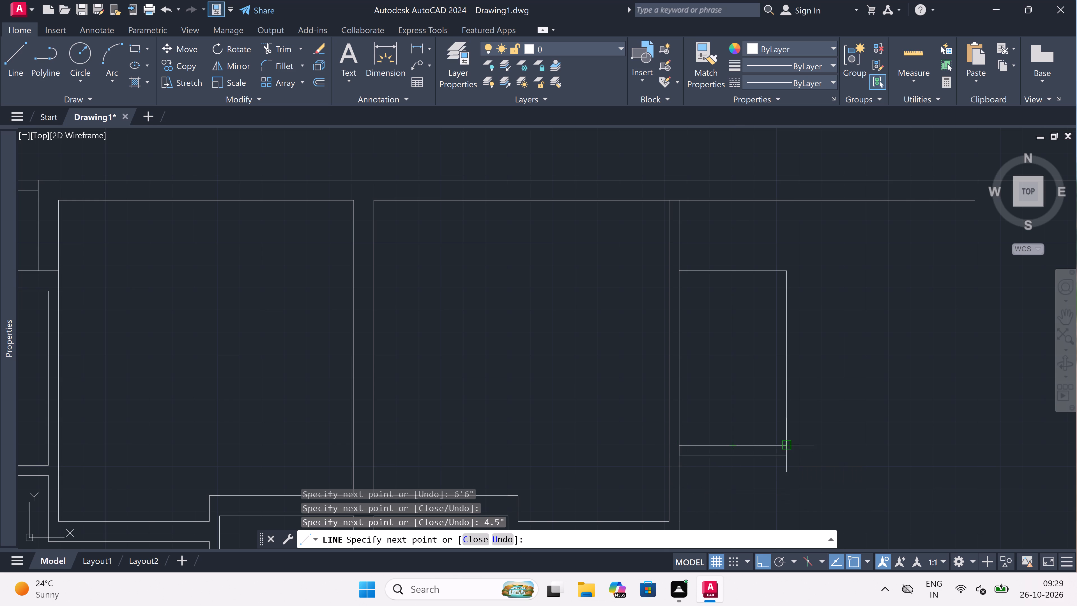
pyautogui.moveTo(788, 455); pyautogui.dragTo(793, 457)
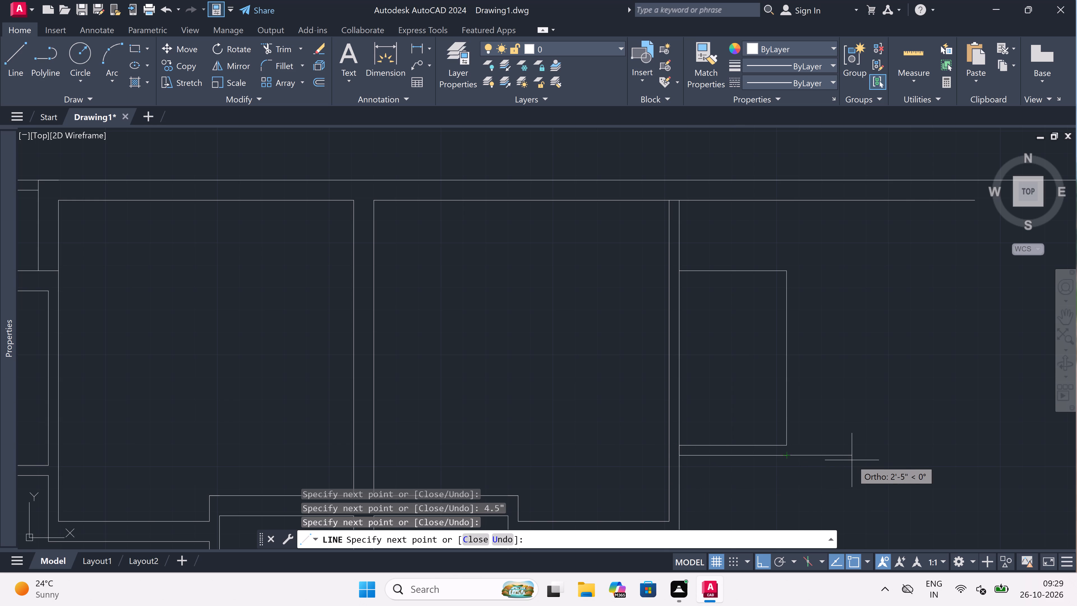
pyautogui.write('4.')
pyautogui.write('5"')
pyautogui.press('space')
pyautogui.scroll(1, 789, 288)
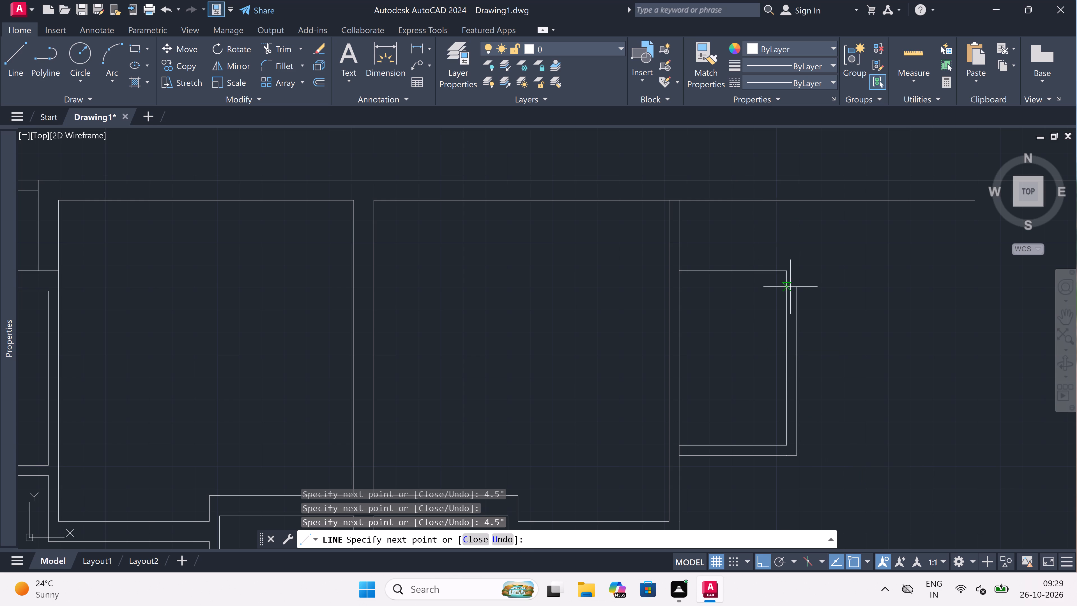
pyautogui.scroll(2, 789, 288)
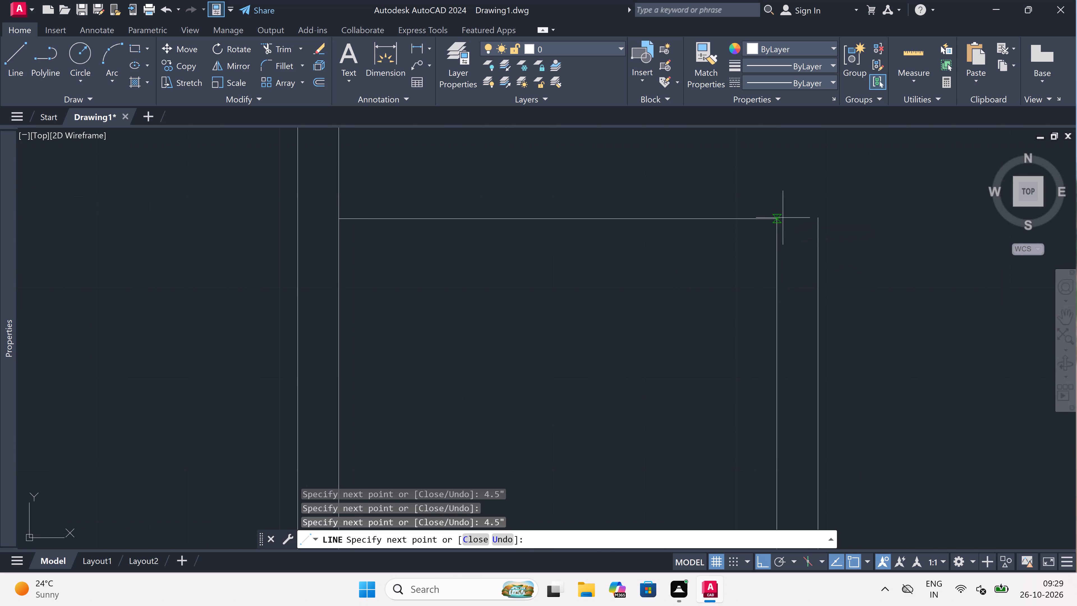
pyautogui.moveTo(819, 218); pyautogui.dragTo(820, 212)
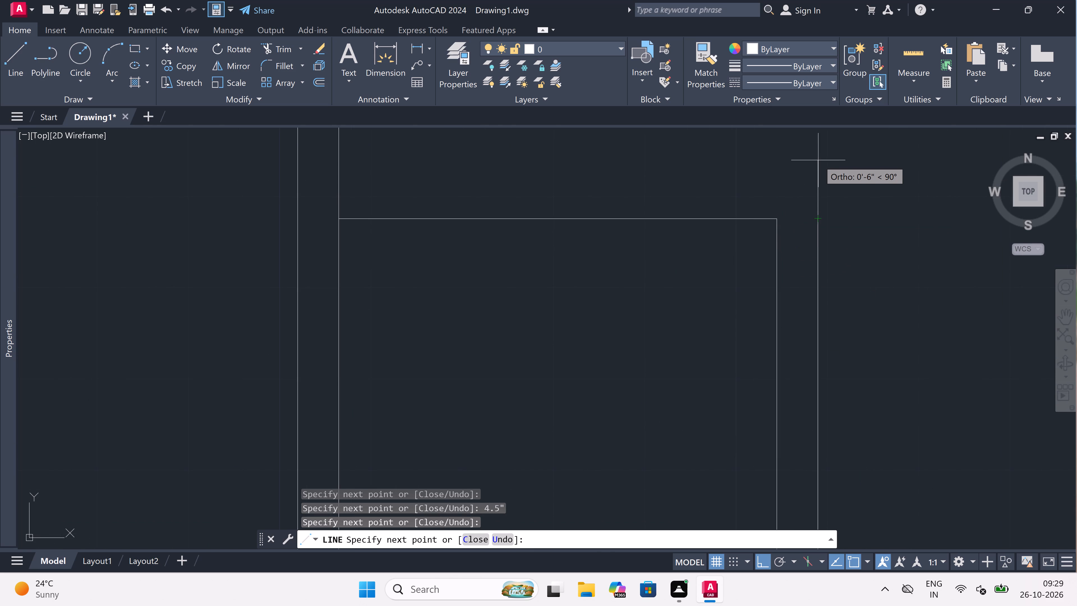
pyautogui.write('4.5"')
pyautogui.press('space')
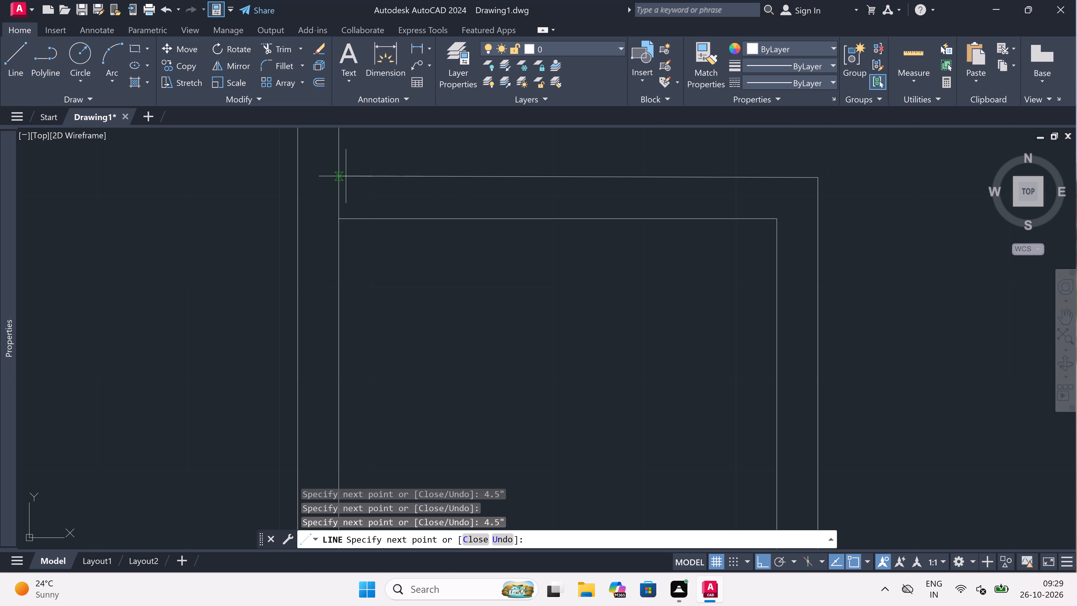
pyautogui.click(336, 177)
pyautogui.press('Escape')
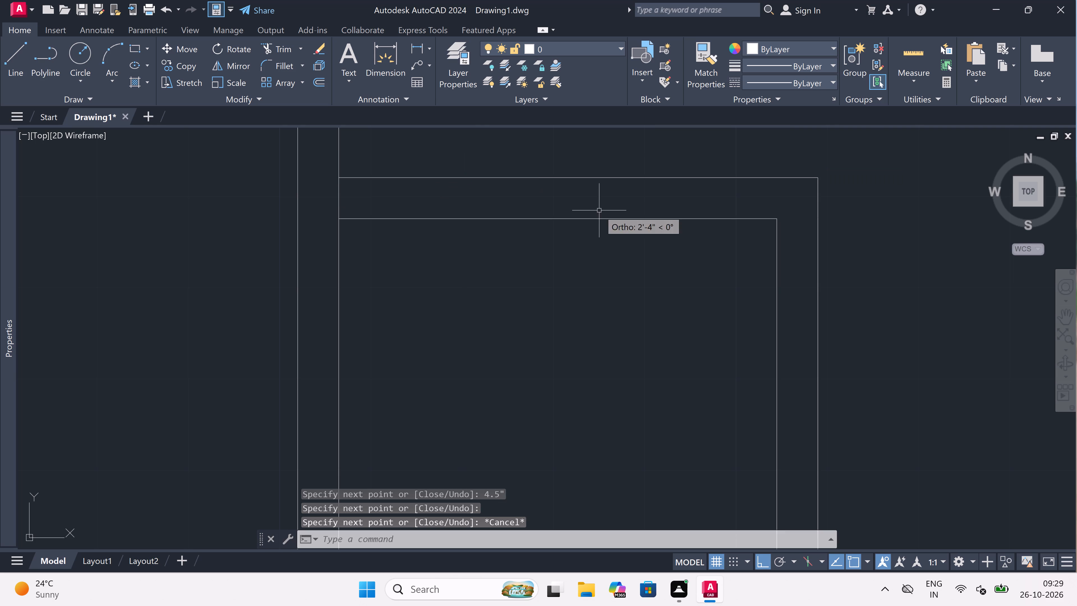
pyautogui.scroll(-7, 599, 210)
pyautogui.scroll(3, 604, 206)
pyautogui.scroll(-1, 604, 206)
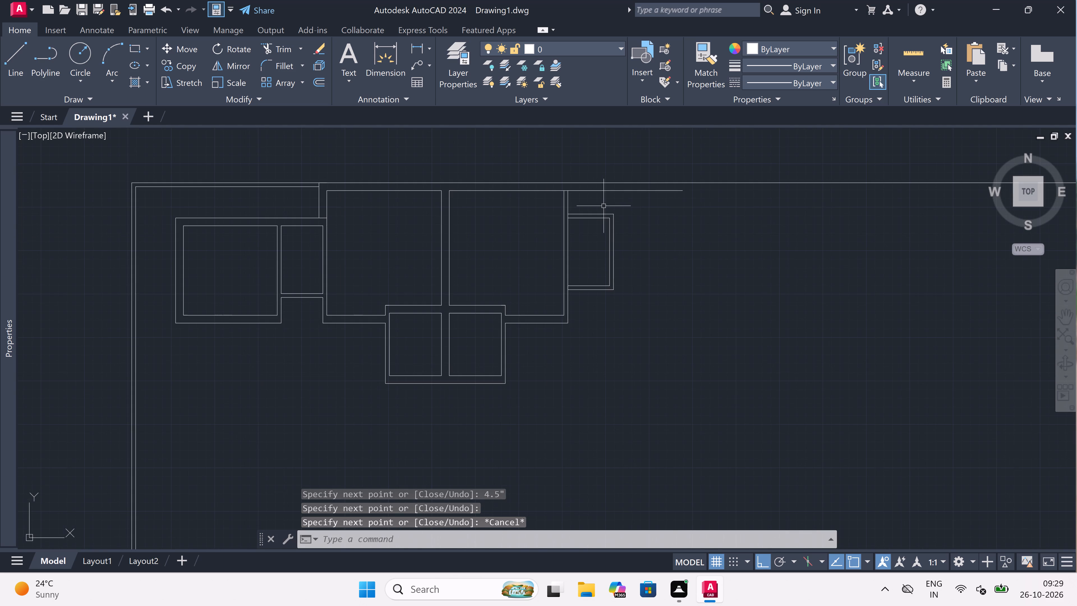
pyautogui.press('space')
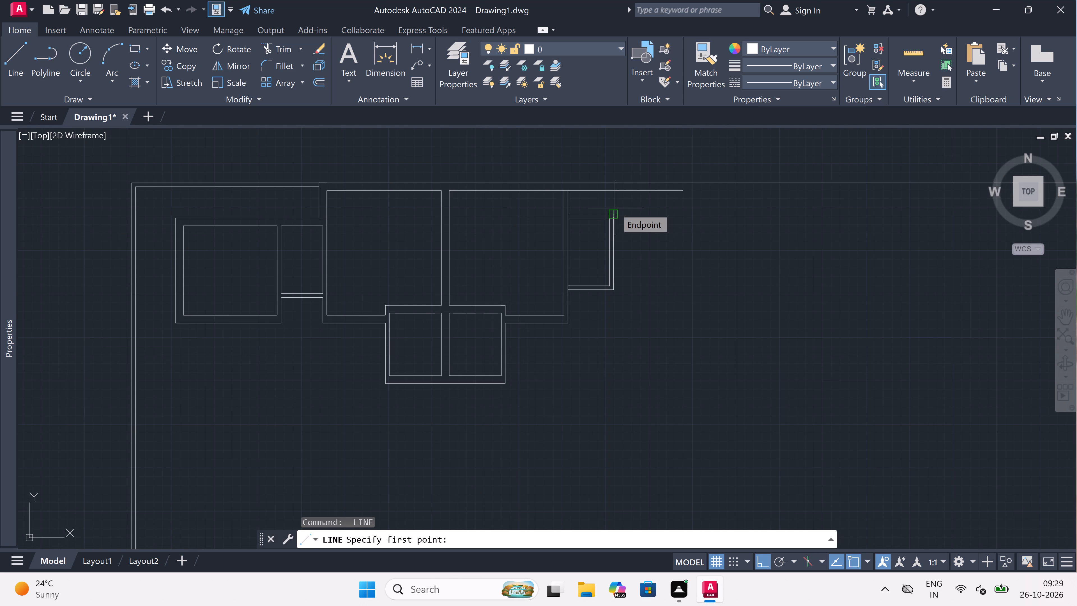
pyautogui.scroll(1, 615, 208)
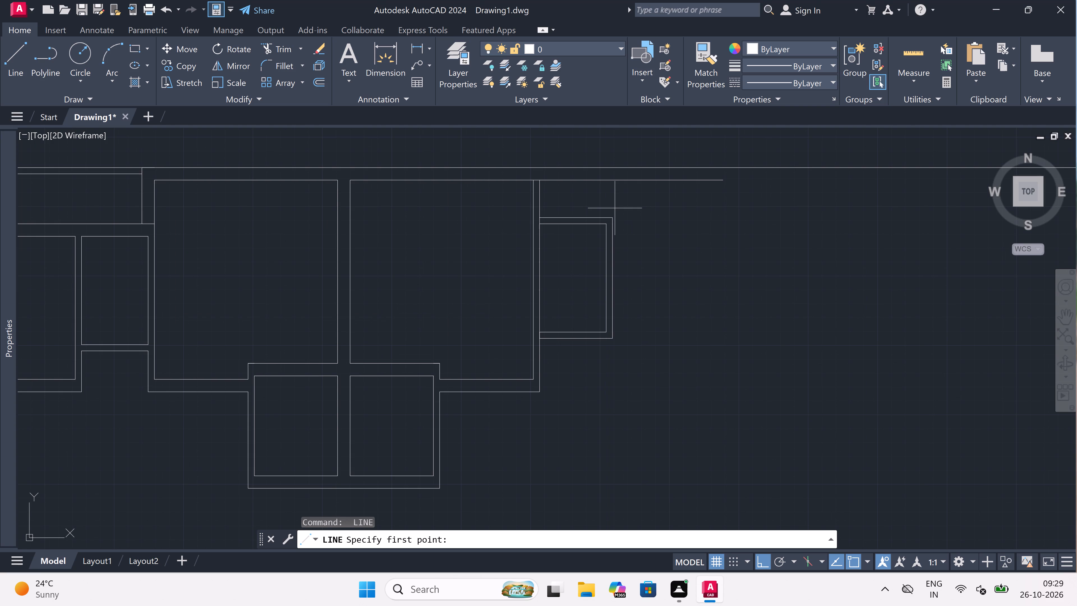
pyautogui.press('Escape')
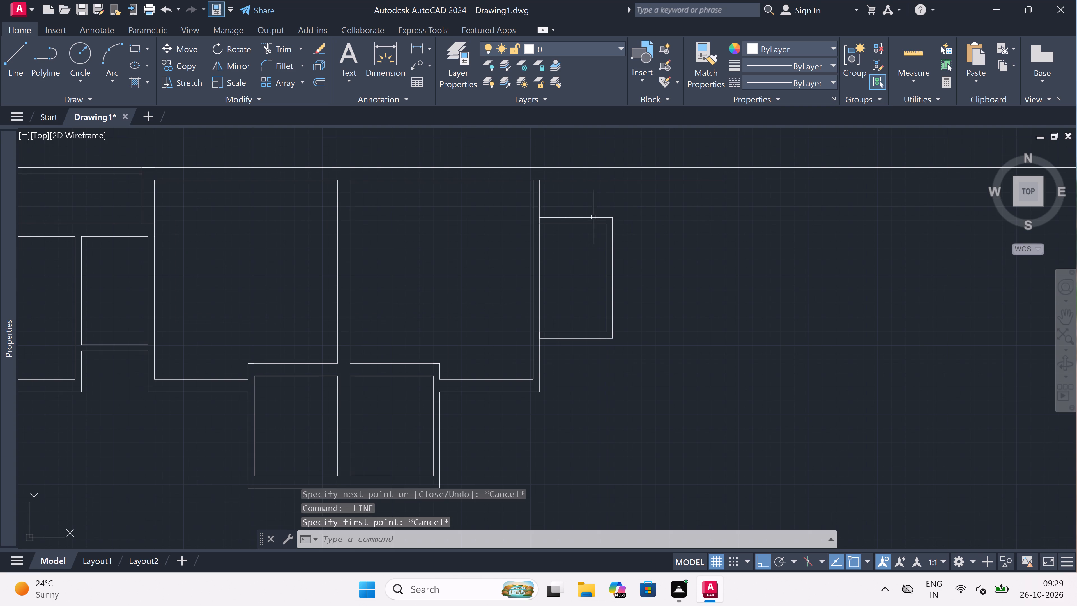
# Draw a line inside the new east room 4.5" south of its inner north line, from the west wall to the inner east line.
pyautogui.press('space')
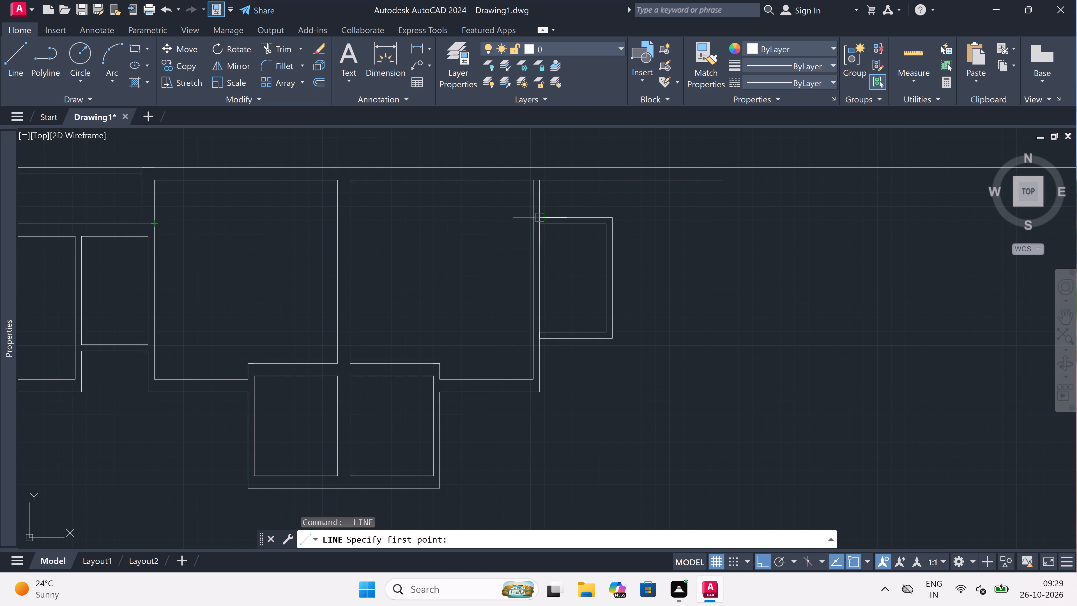
pyautogui.scroll(3, 549, 226)
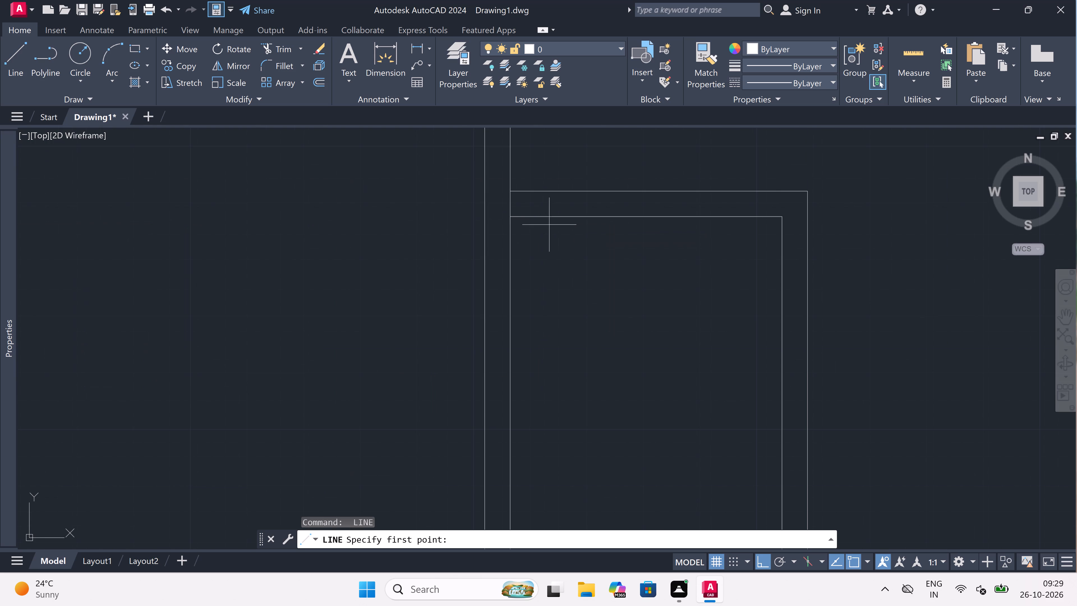
pyautogui.click(507, 216)
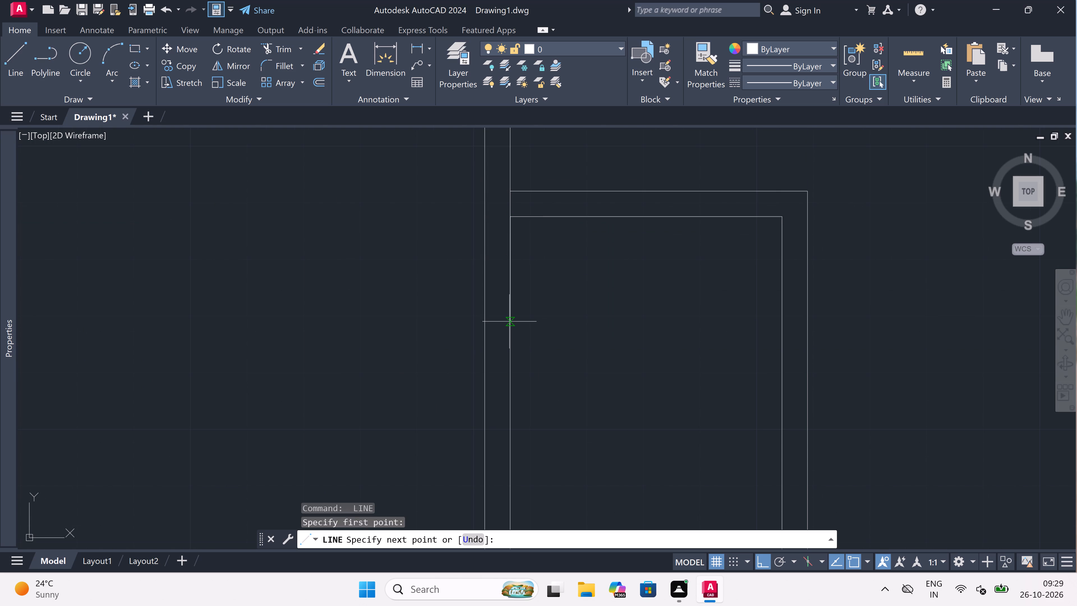
pyautogui.write('4.5"')
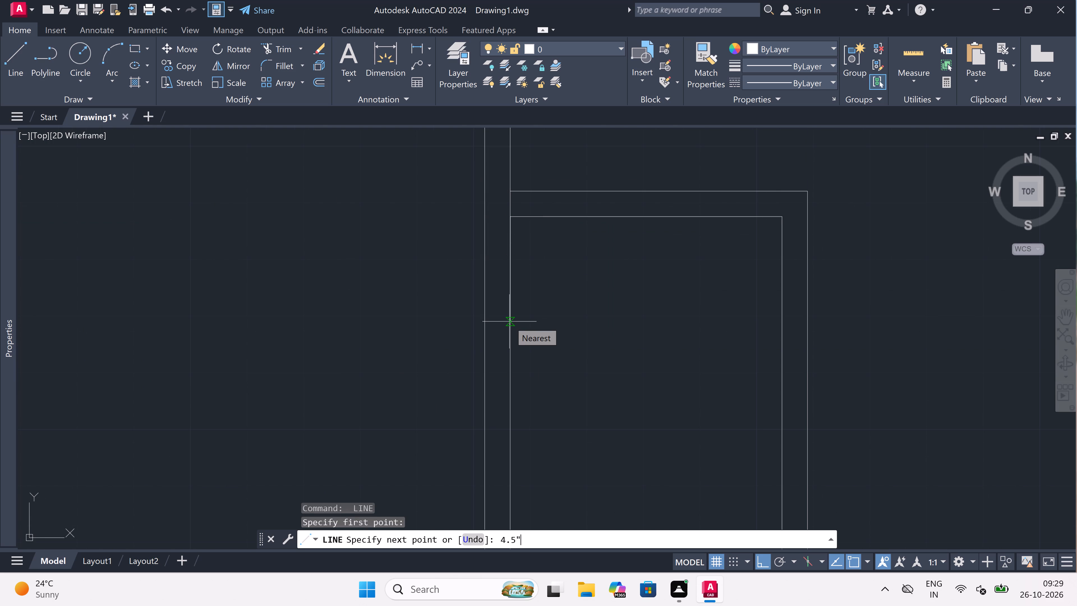
pyautogui.press('space')
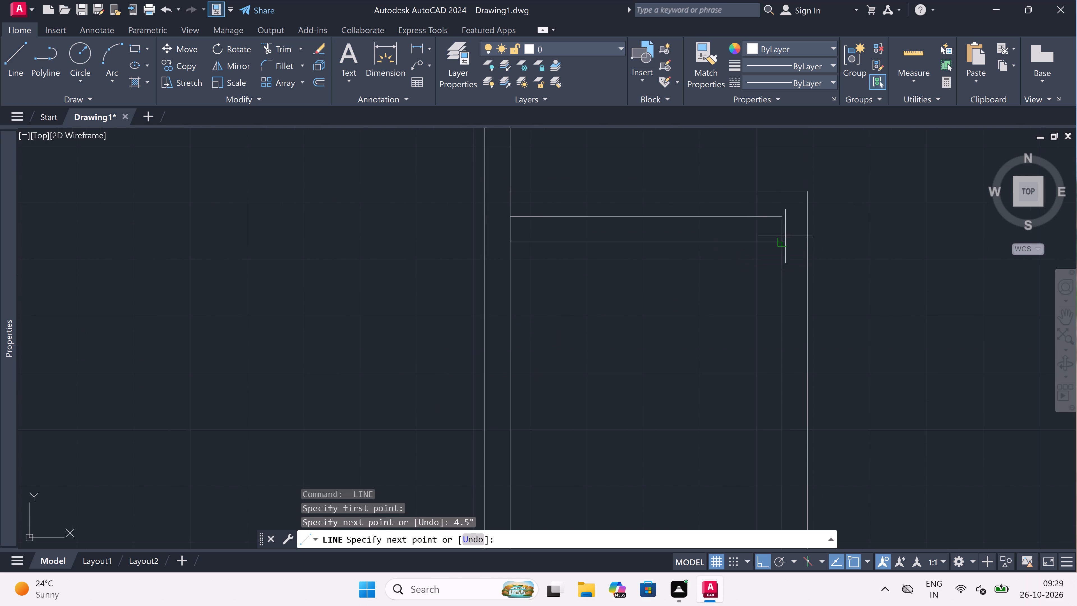
pyautogui.click(778, 239)
pyautogui.scroll(-4, 778, 239)
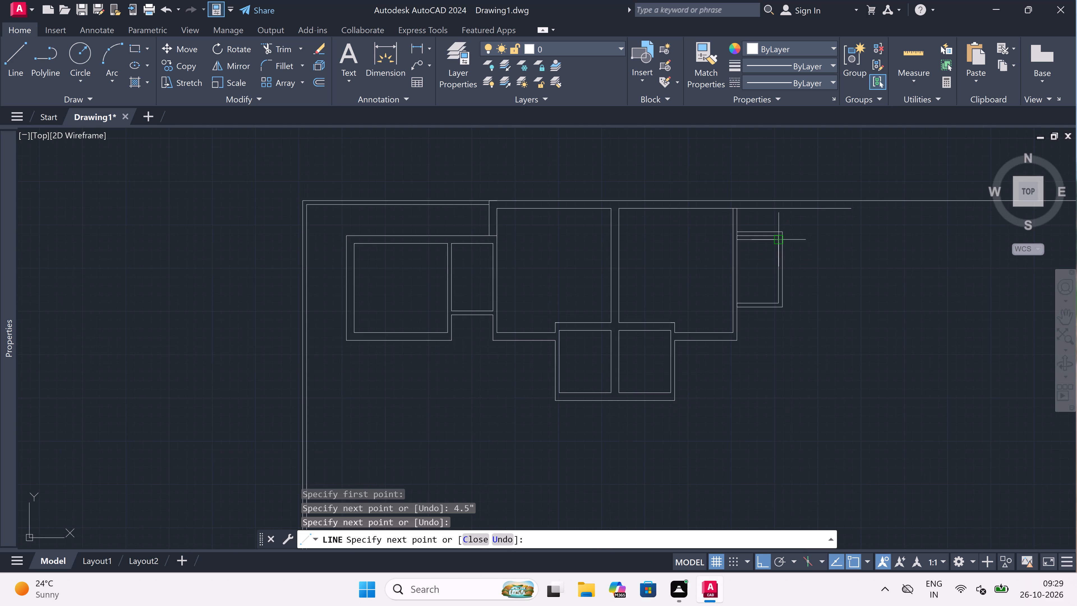
# Trim the redundant middle line and the outer east wall line piece inside the small east room's north wall.
pyautogui.scroll(2, 778, 239)
pyautogui.press('Escape')
pyautogui.write('tr')
pyautogui.press('space')
pyautogui.scroll(1, 773, 233)
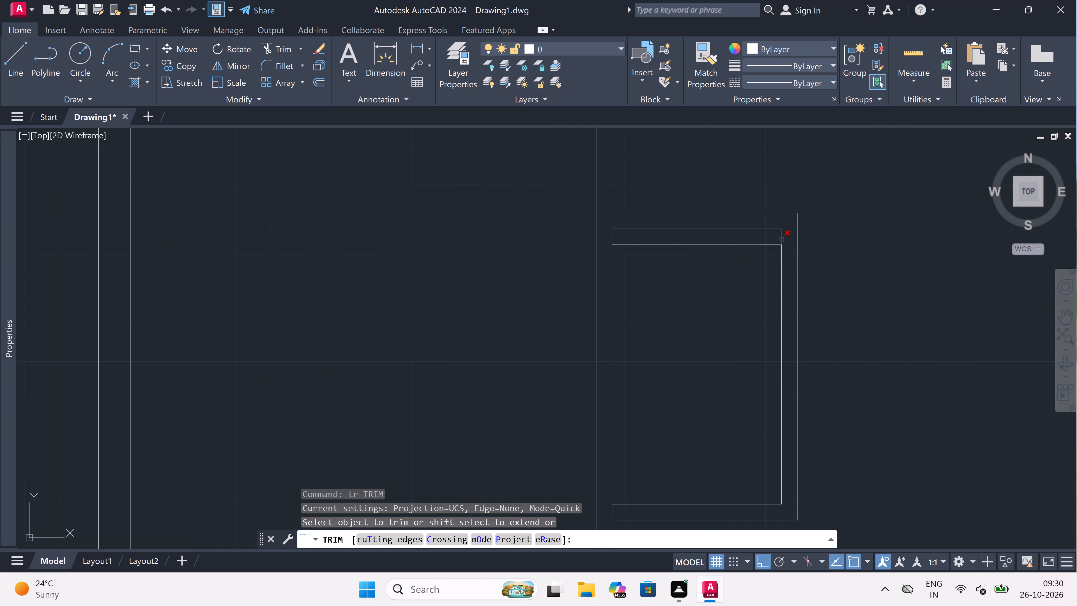
pyautogui.click(782, 239)
pyautogui.click(770, 231)
pyautogui.scroll(1, 624, 229)
pyautogui.click(614, 228)
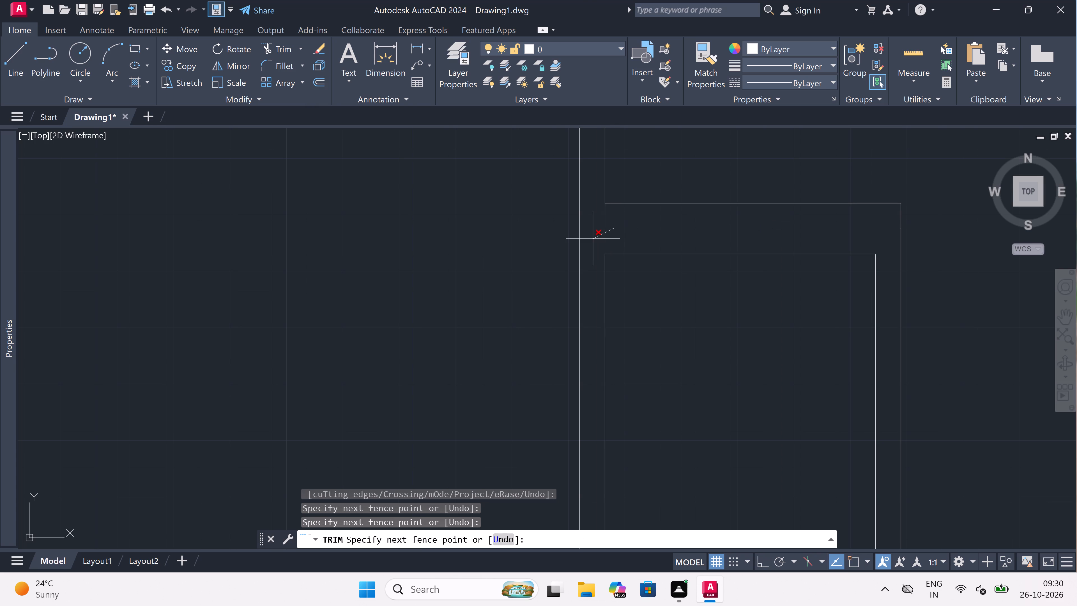
pyautogui.click(593, 239)
pyautogui.scroll(-4, 594, 239)
pyautogui.scroll(1, 604, 246)
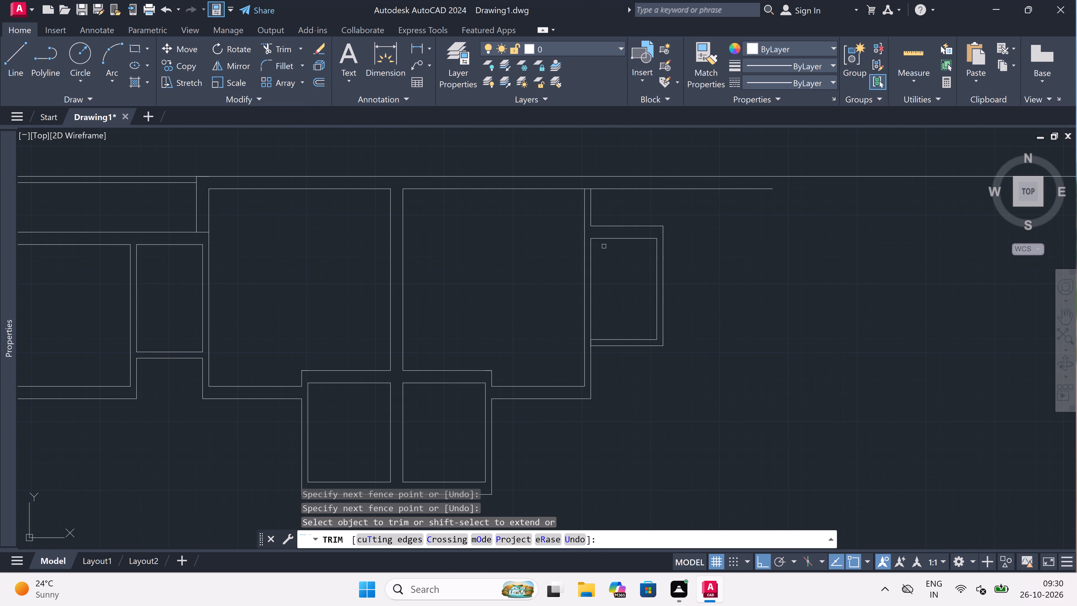
pyautogui.press('Escape')
pyautogui.scroll(-1, 613, 265)
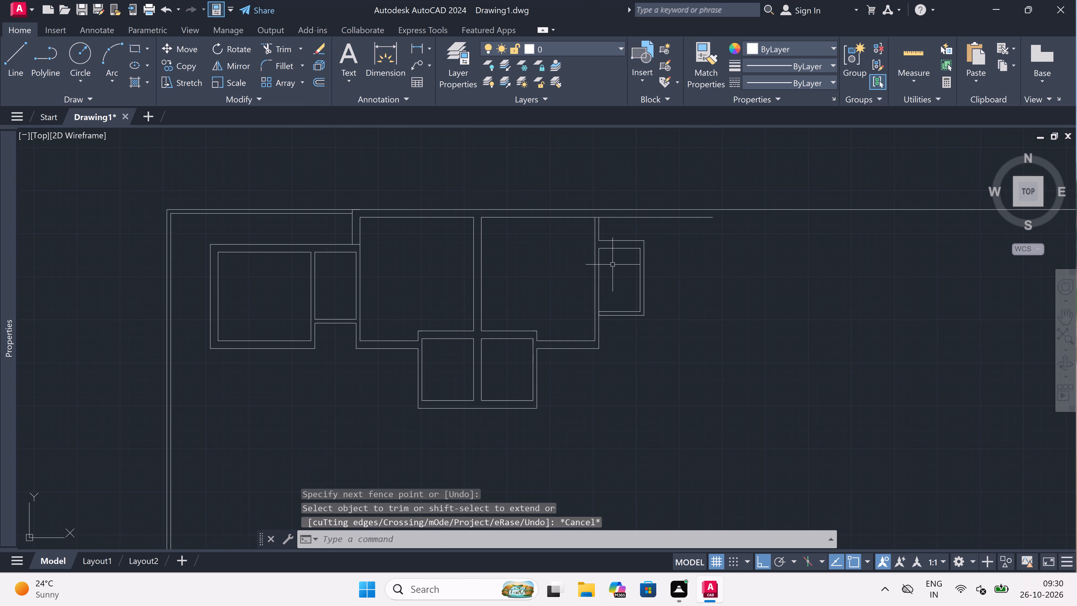
# Draw a 9' line east from the small east room's outer northeast corner.
pyautogui.scroll(1, 614, 265)
pyautogui.press('l')
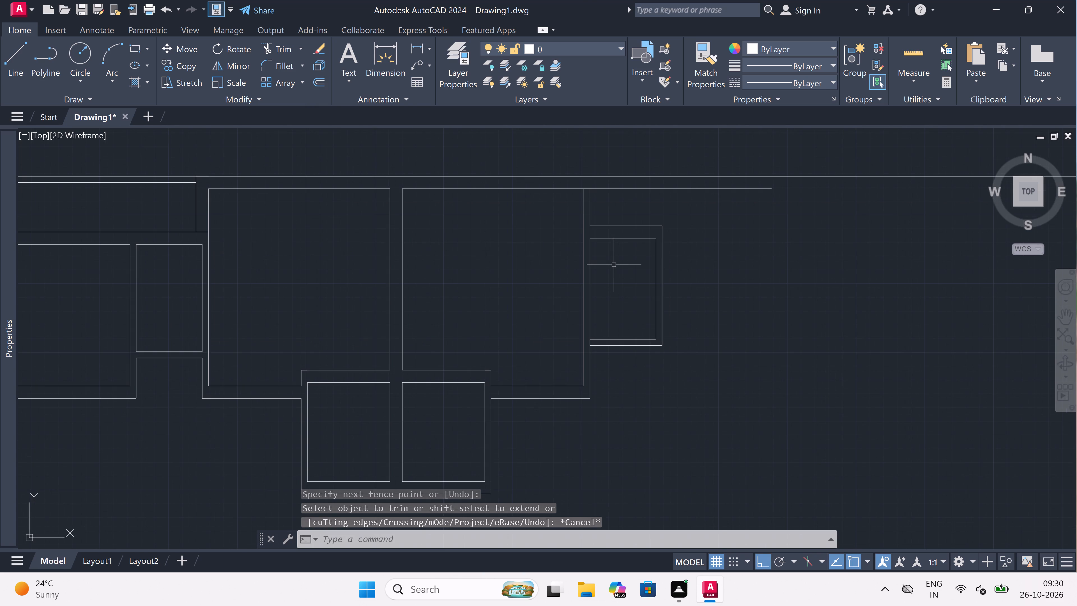
pyautogui.press('space')
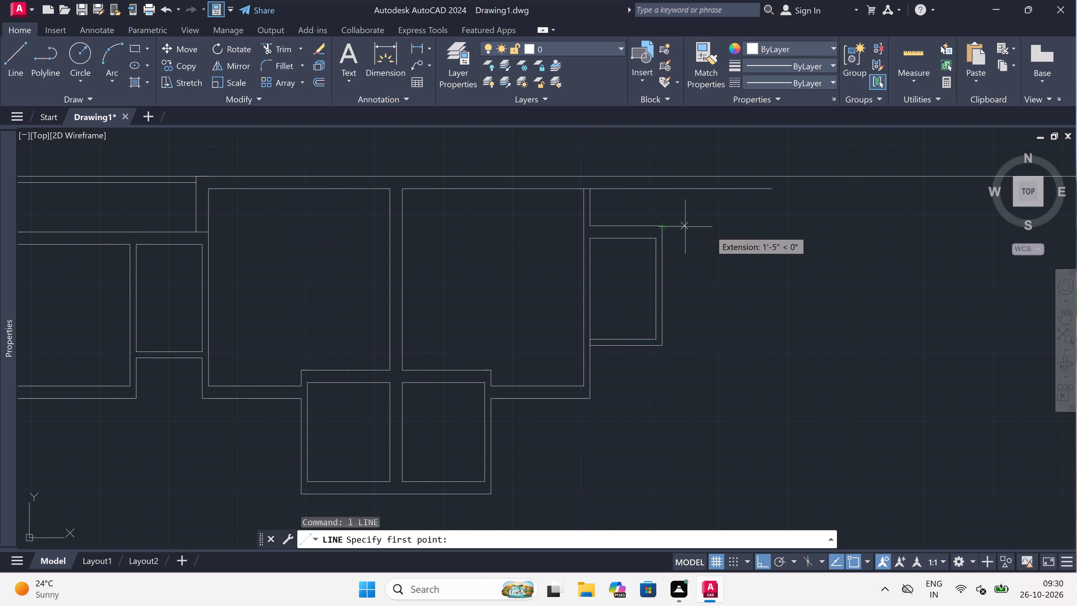
pyautogui.click(659, 224)
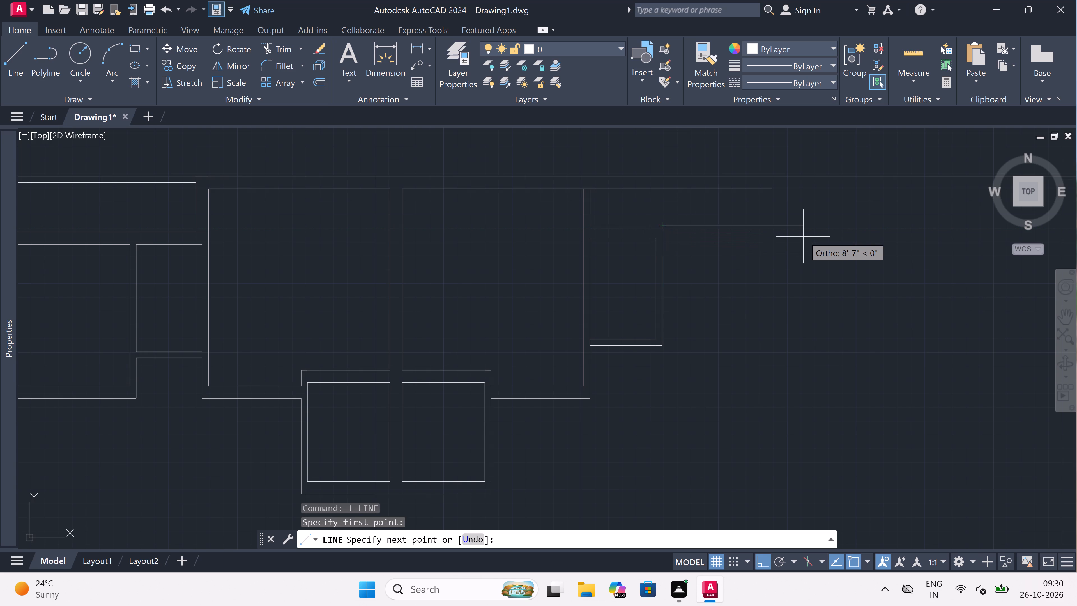
pyautogui.write("9'")
pyautogui.press('space')
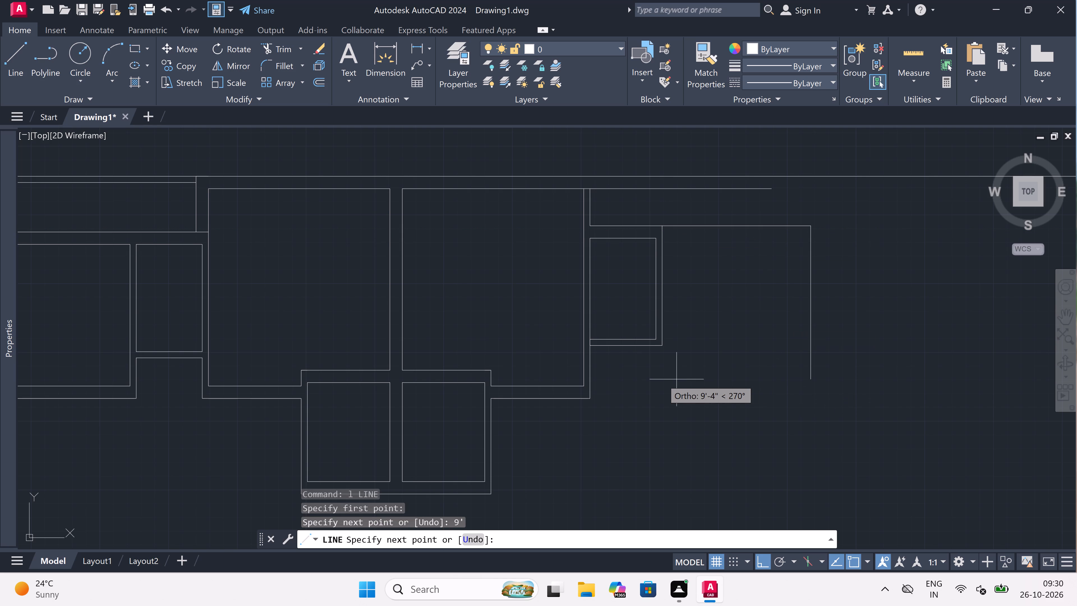
pyautogui.press('Escape')
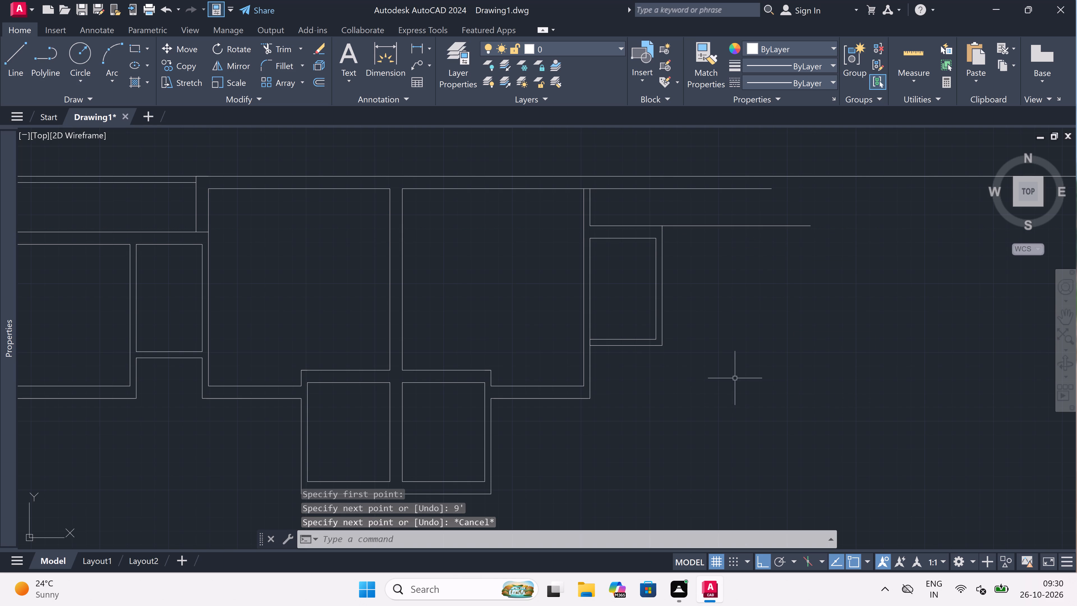
# Extend the small east room's inner north line to its outer east line, then 9' east and 8'7" south.
pyautogui.press('space')
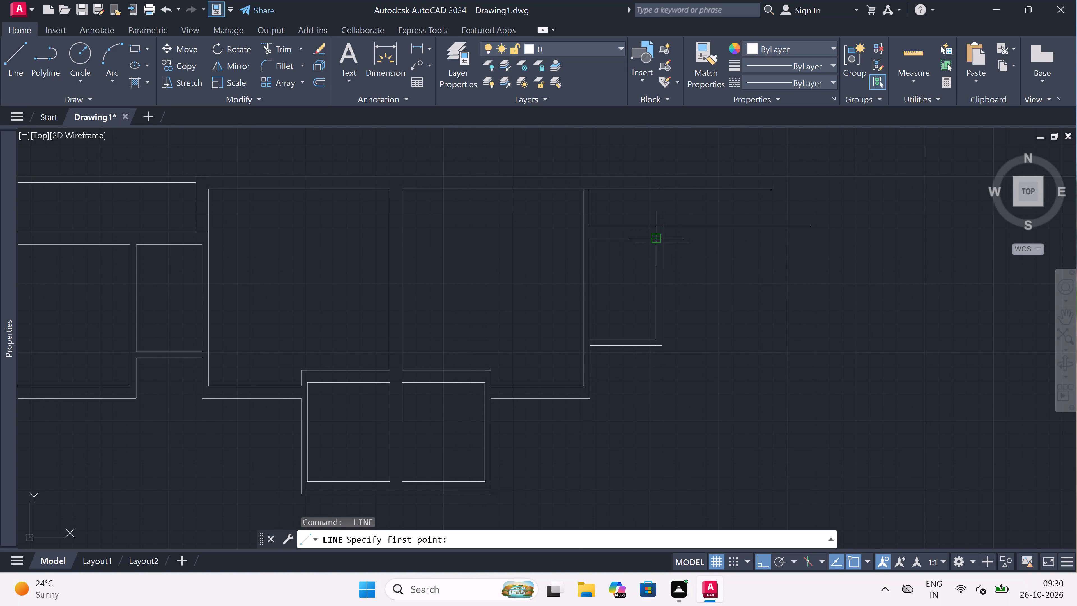
pyautogui.click(662, 240)
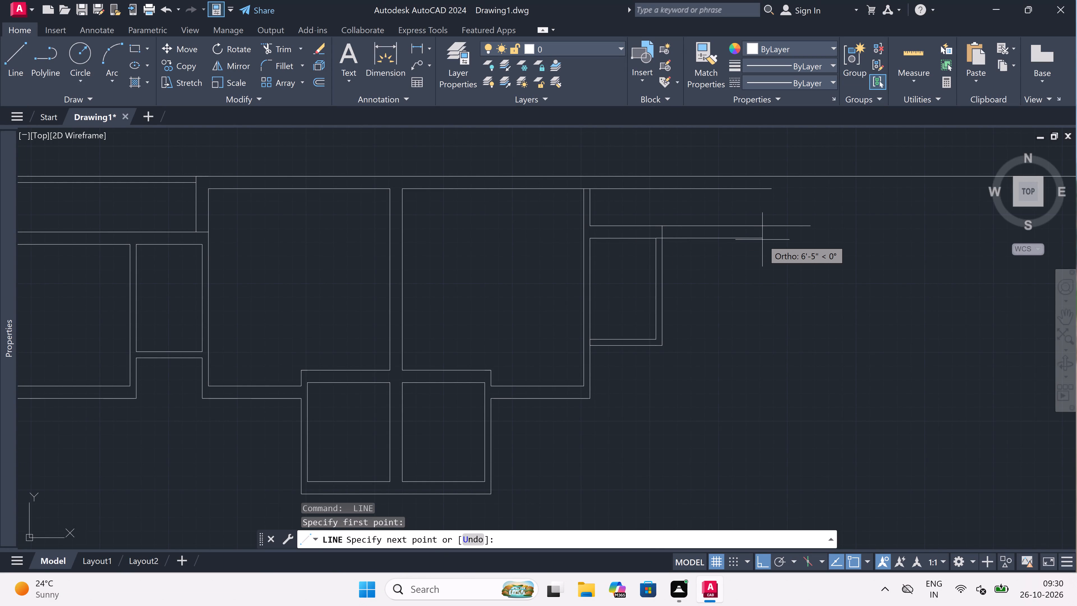
pyautogui.scroll(2, 763, 240)
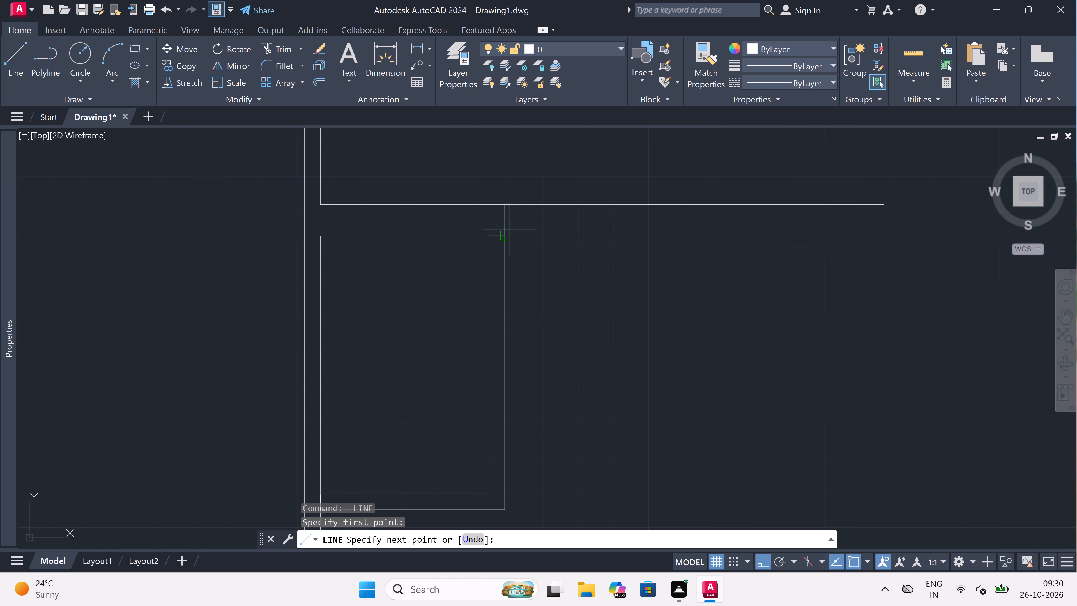
pyautogui.moveTo(507, 234); pyautogui.dragTo(525, 237)
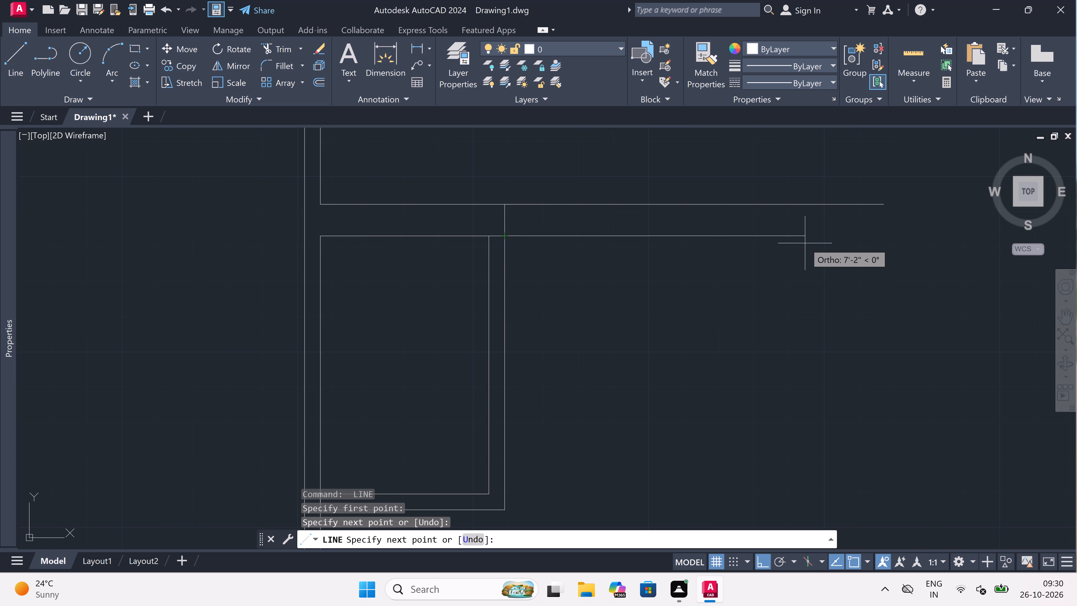
pyautogui.write("9'")
pyautogui.press('space')
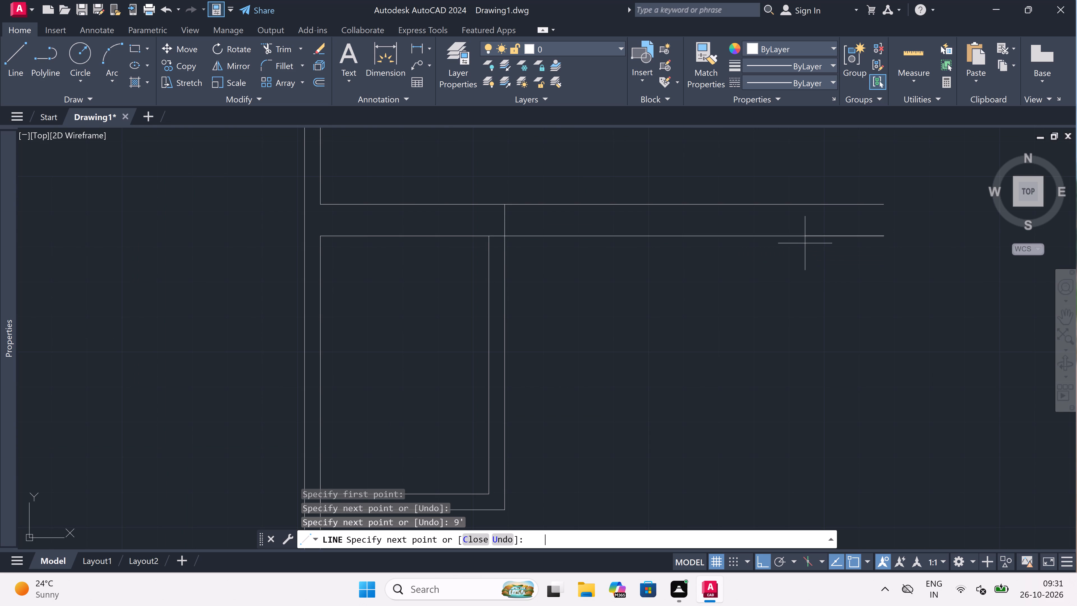
pyautogui.scroll(-1, 805, 243)
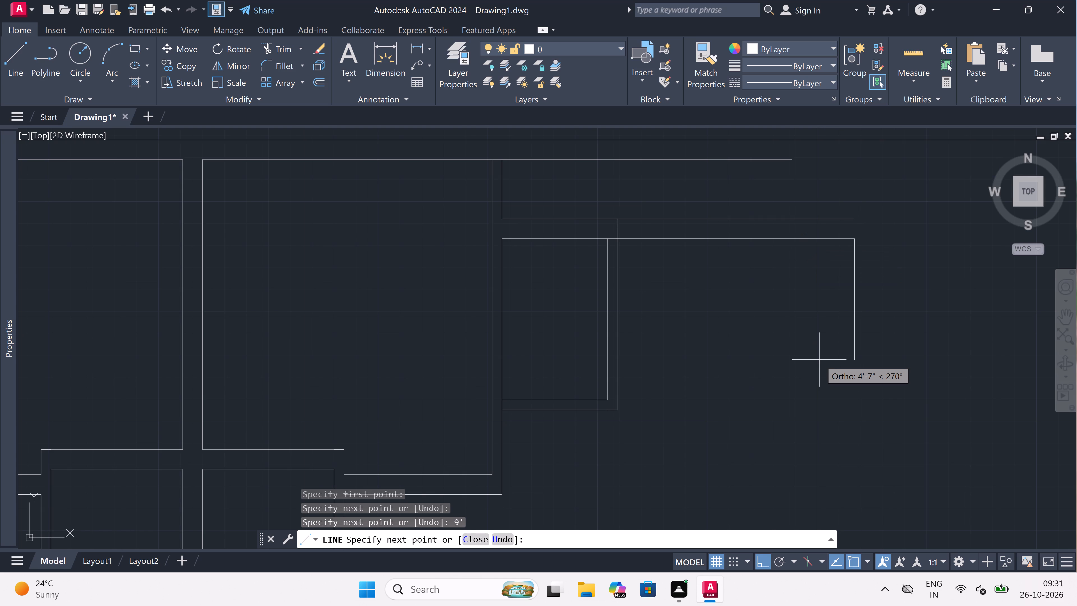
pyautogui.write("8'")
pyautogui.write('7"')
pyautogui.press('space')
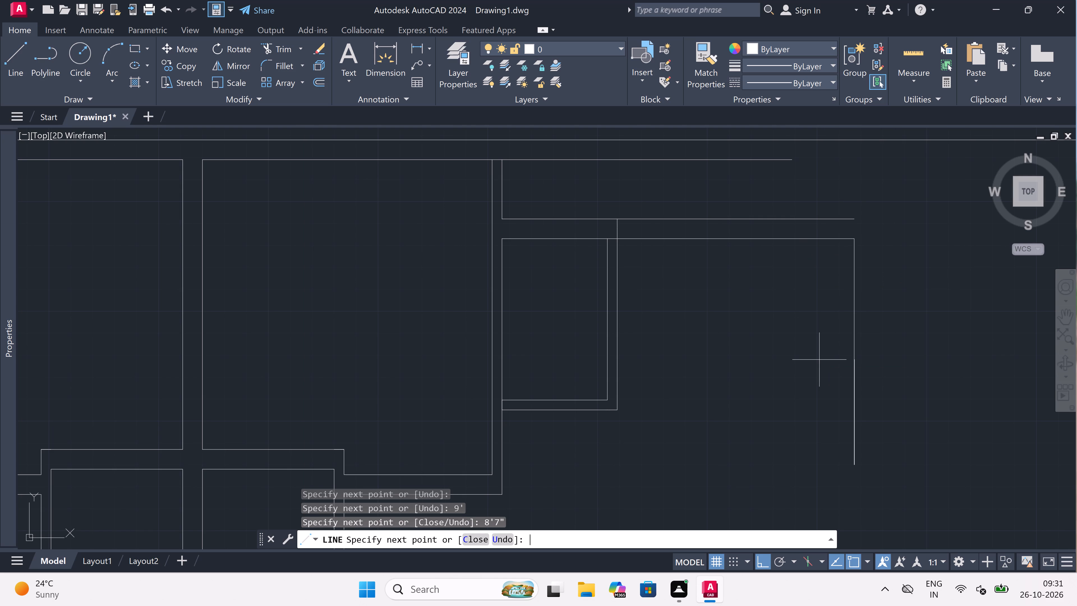
pyautogui.scroll(-2, 607, 380)
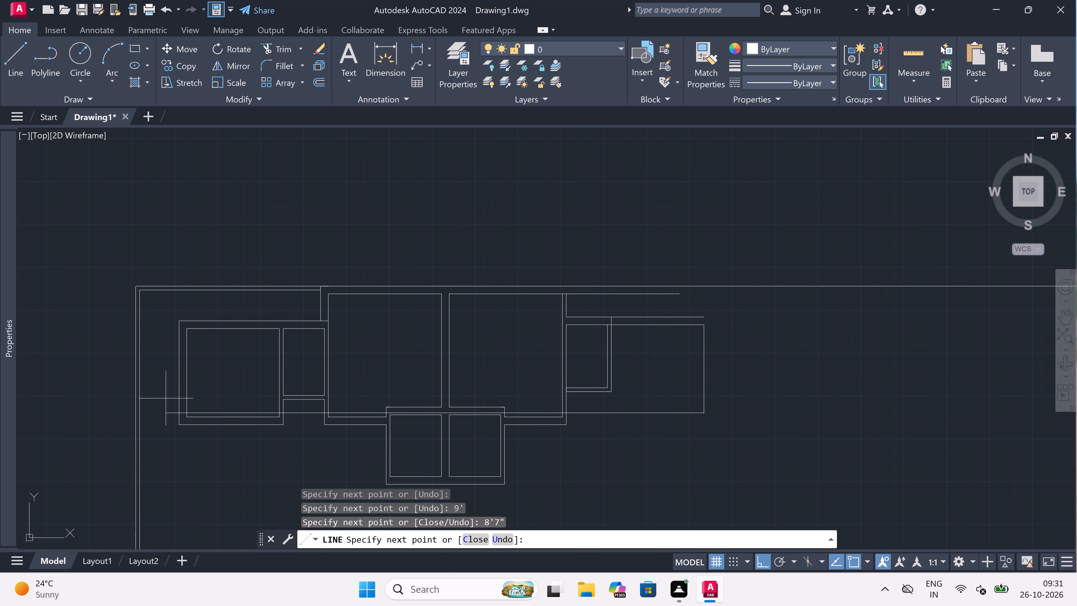
pyautogui.press('Escape')
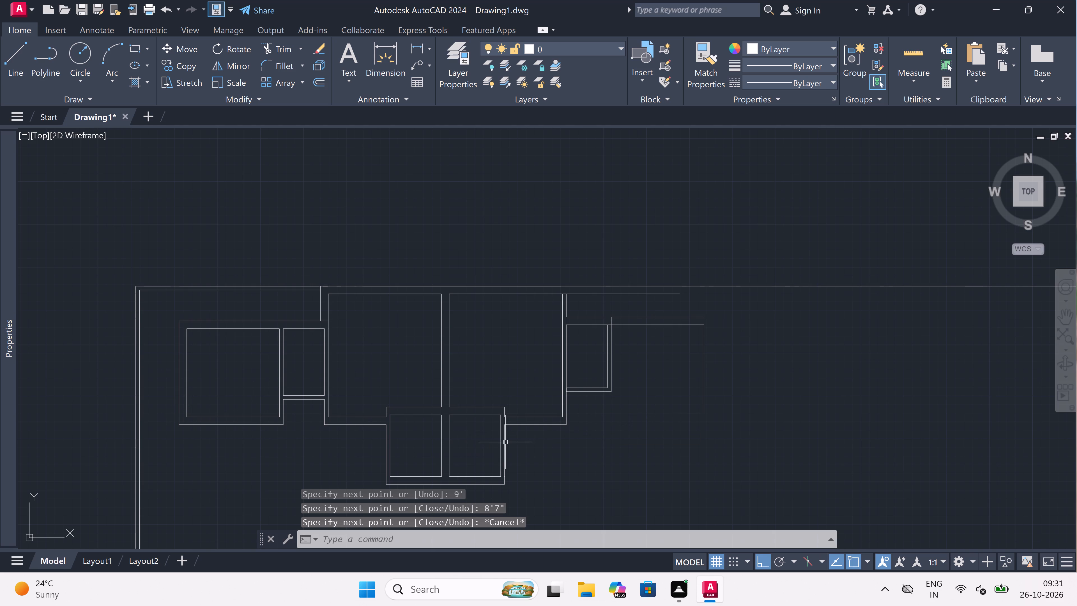
# Draw a line east from the western room's outer southeast corner, level with the outer south wall, and up to the new east line's lower end.
pyautogui.scroll(1, 505, 442)
pyautogui.press('space')
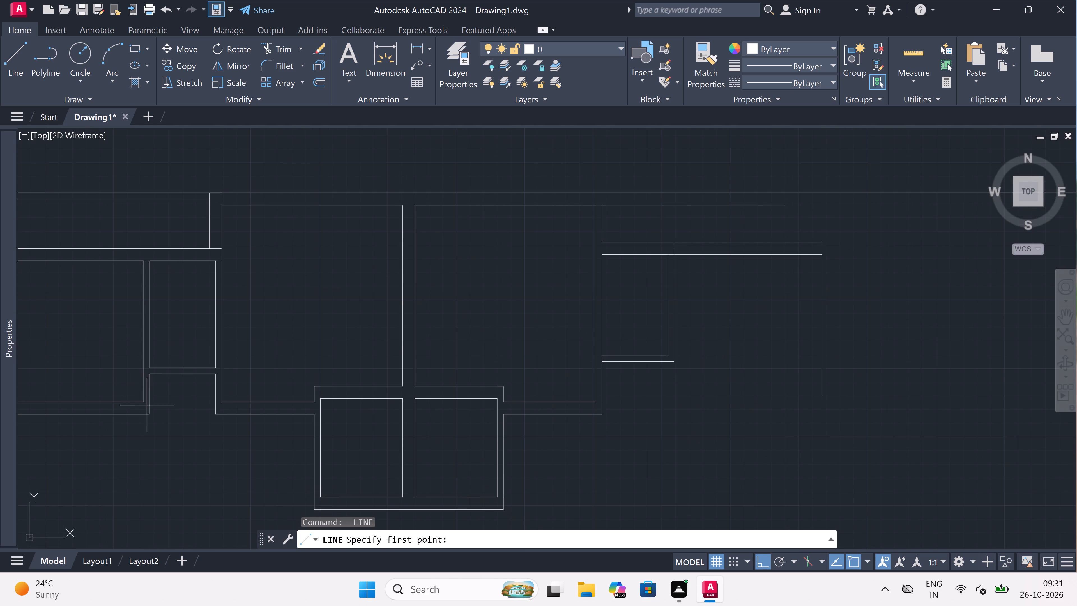
pyautogui.moveTo(151, 413); pyautogui.dragTo(157, 413)
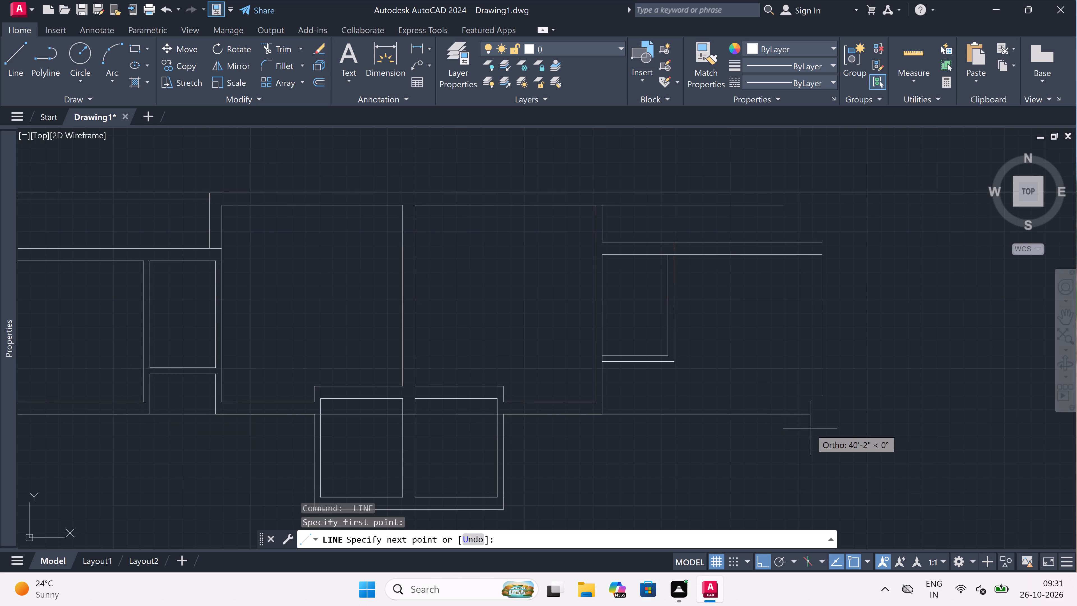
pyautogui.scroll(1, 846, 422)
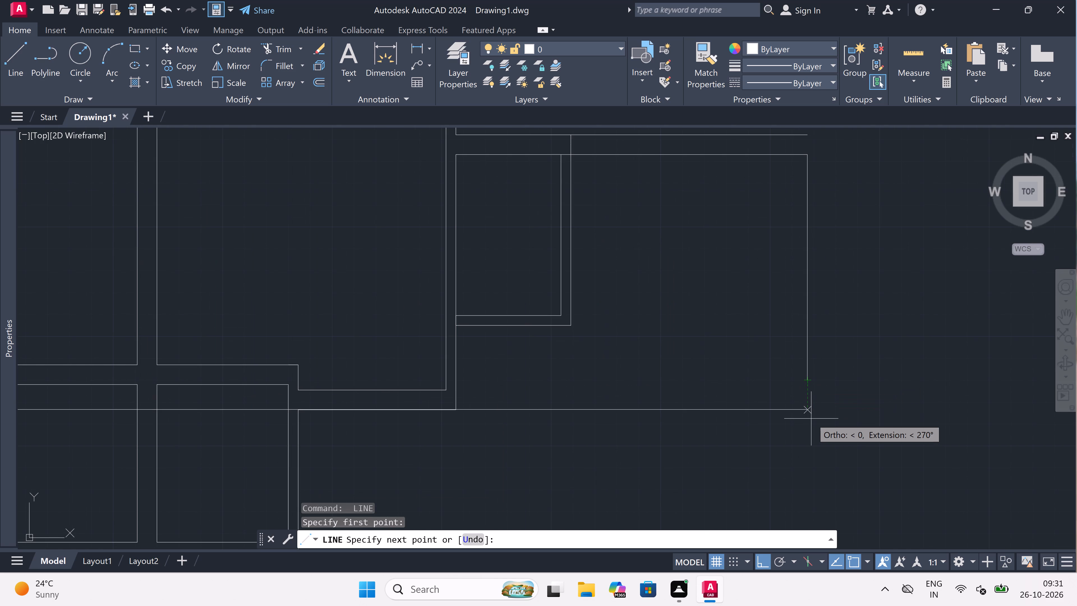
pyautogui.moveTo(811, 417); pyautogui.dragTo(811, 409)
pyautogui.click(807, 382)
pyautogui.press('Escape')
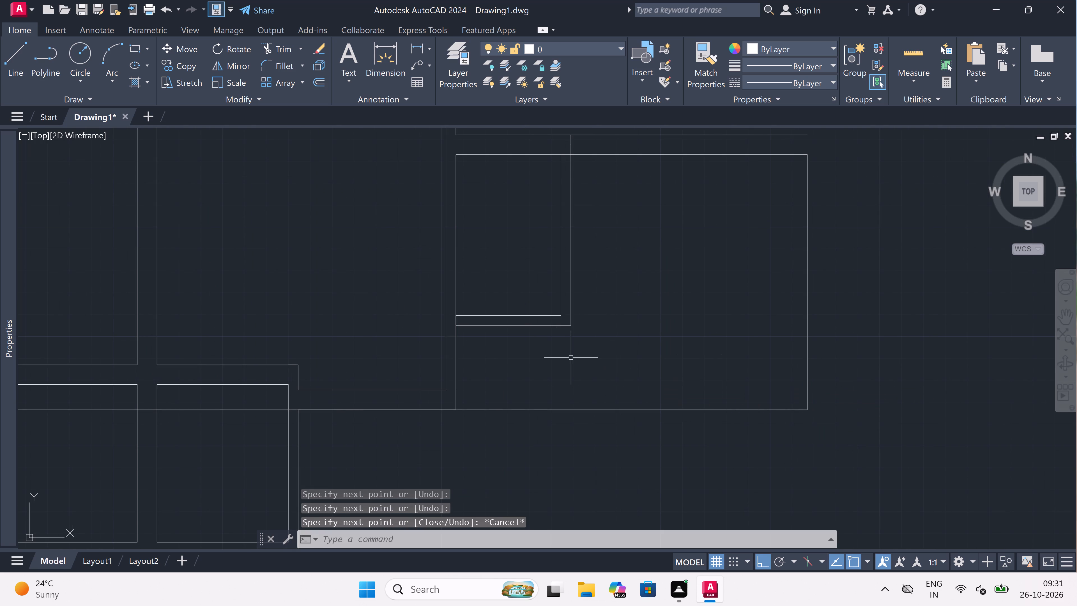
# Draw a line from the small east room's outer southeast corner to the south line, back up 9", and east to the new east line.
pyautogui.press('space')
pyautogui.moveTo(570, 330); pyautogui.dragTo(571, 337)
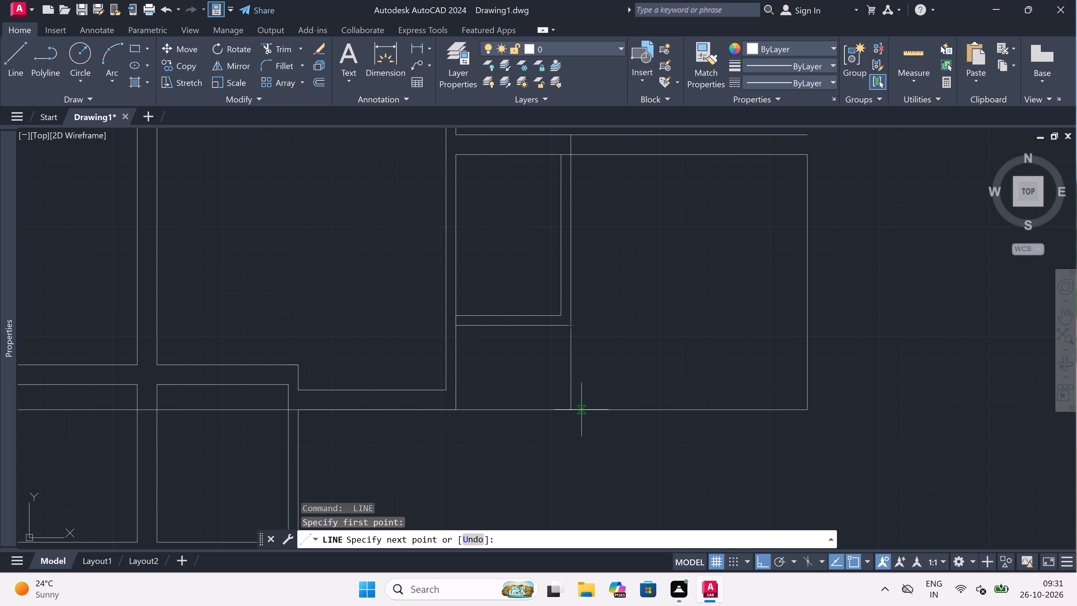
pyautogui.click(570, 409)
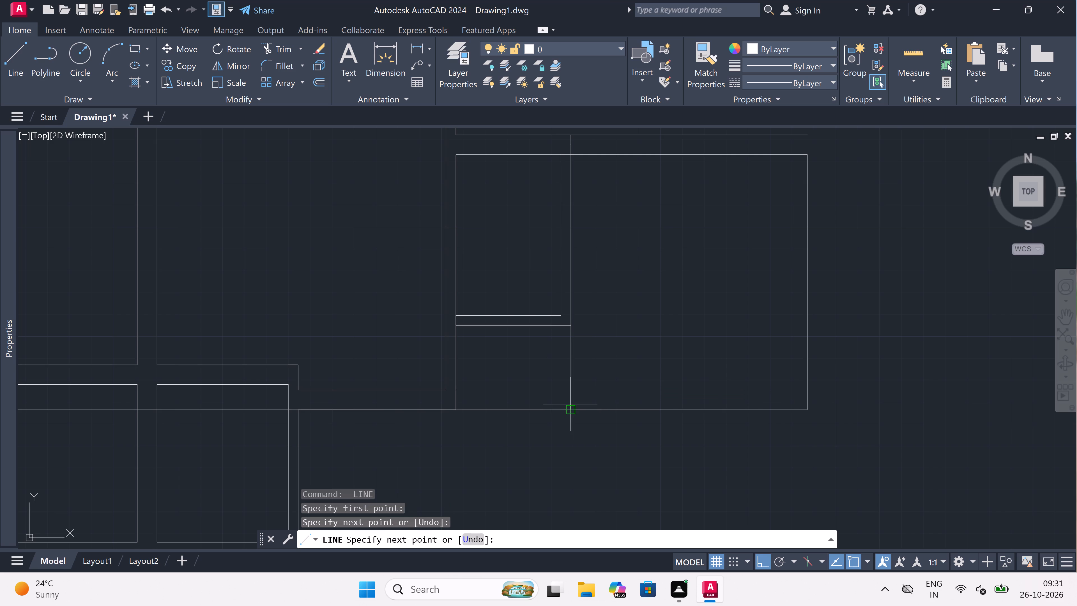
pyautogui.write('9"')
pyautogui.press('space')
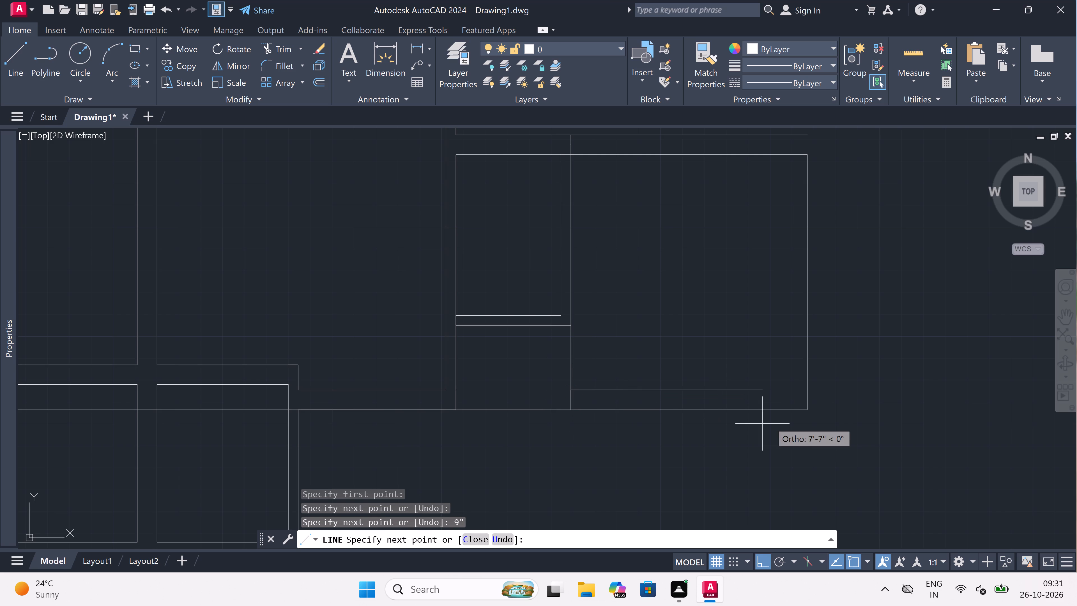
pyautogui.click(806, 389)
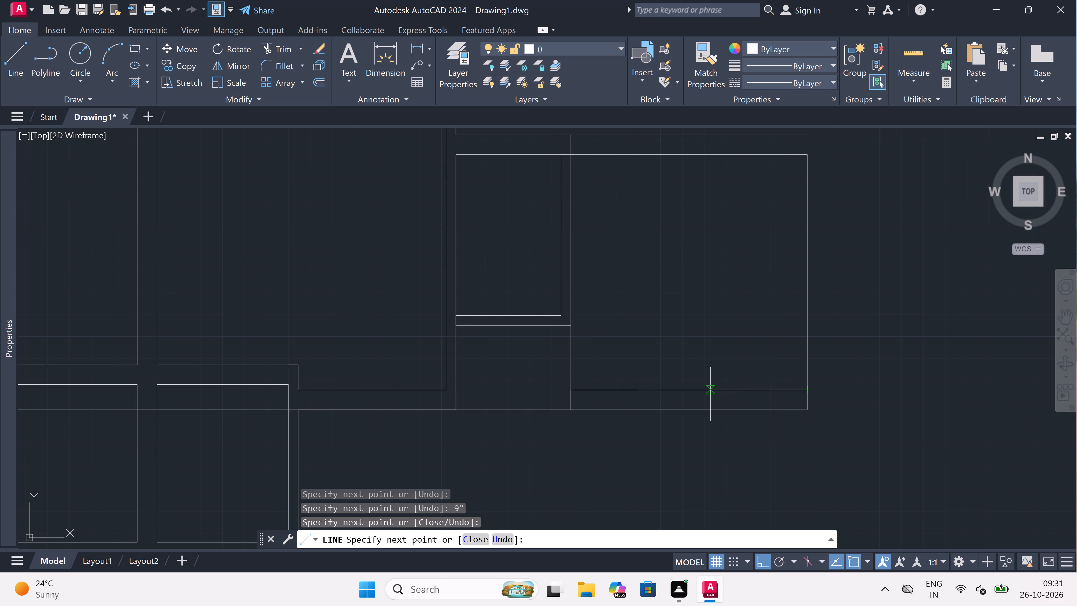
pyautogui.press('Escape')
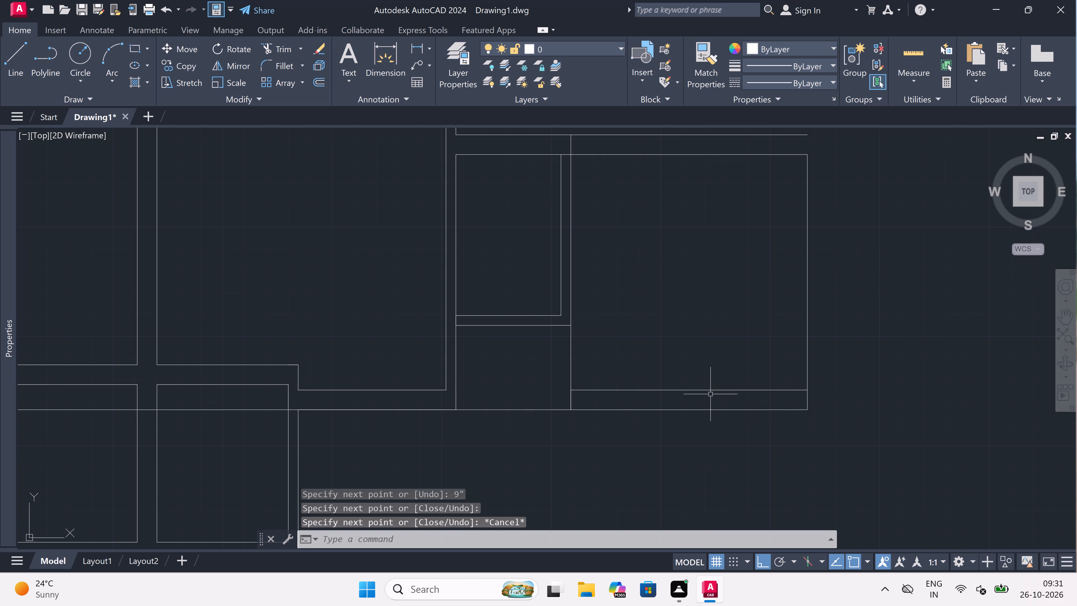
# Extend the outer north line 9" east, draw the outer east wall line down to the south line's level, and join it to the south line.
pyautogui.scroll(-3, 710, 394)
pyautogui.scroll(2, 745, 370)
pyautogui.press('space')
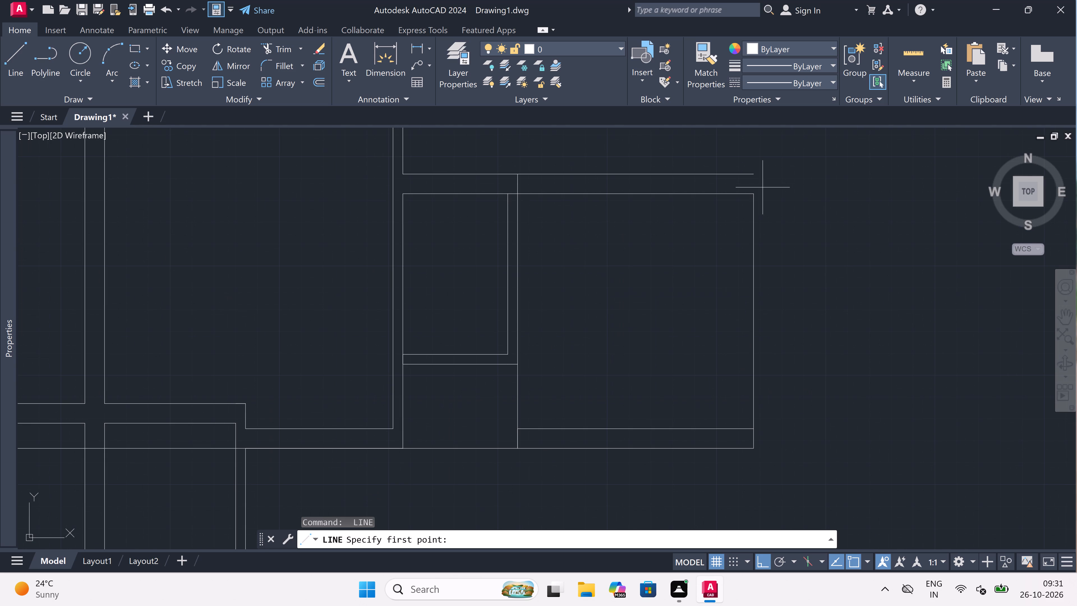
pyautogui.click(758, 176)
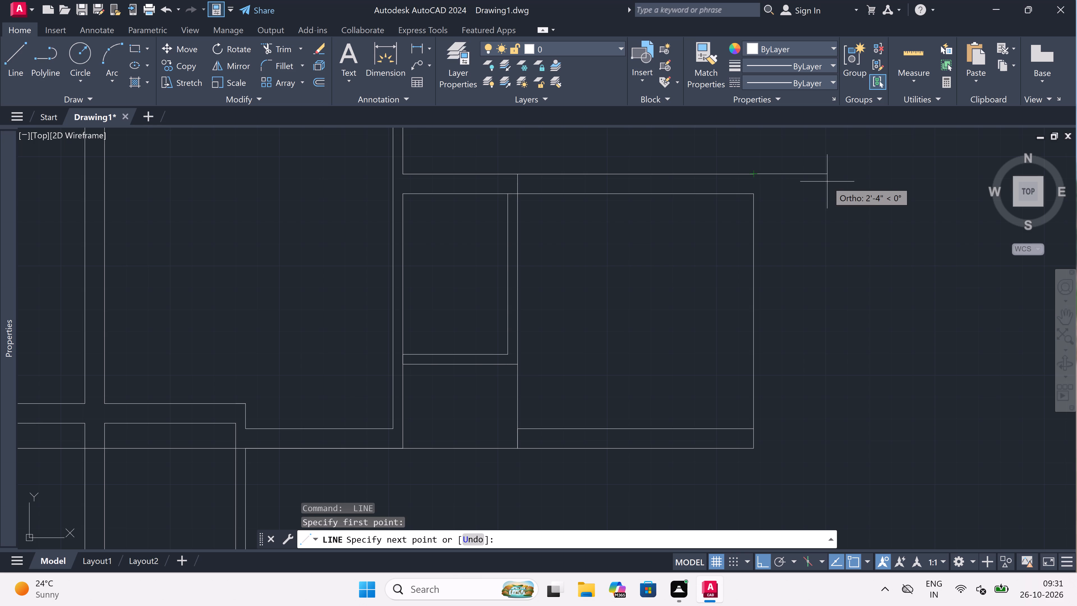
pyautogui.write('9"')
pyautogui.press('space')
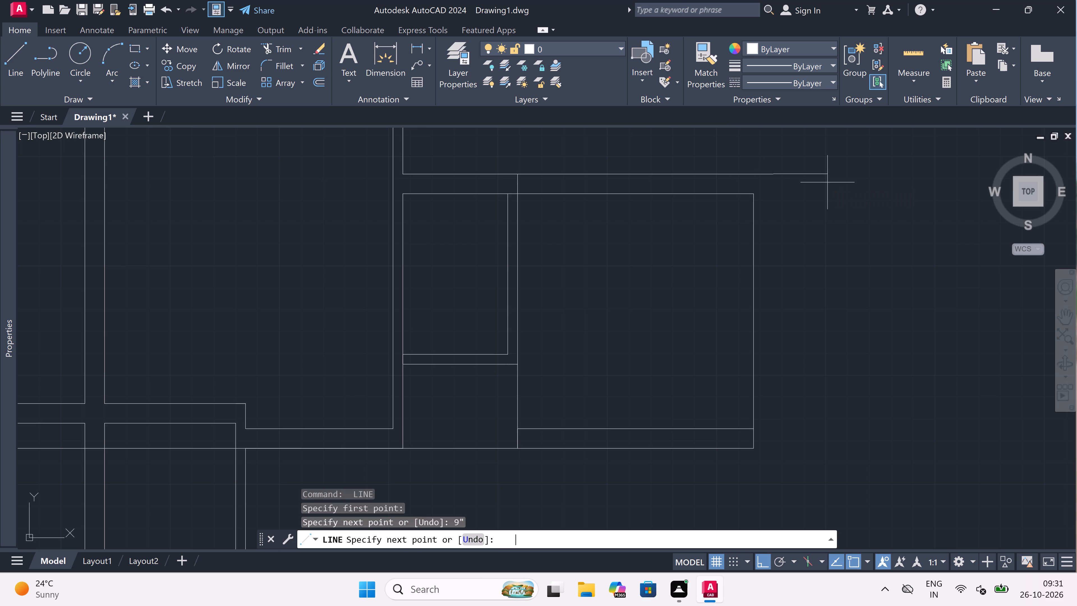
pyautogui.scroll(1, 762, 458)
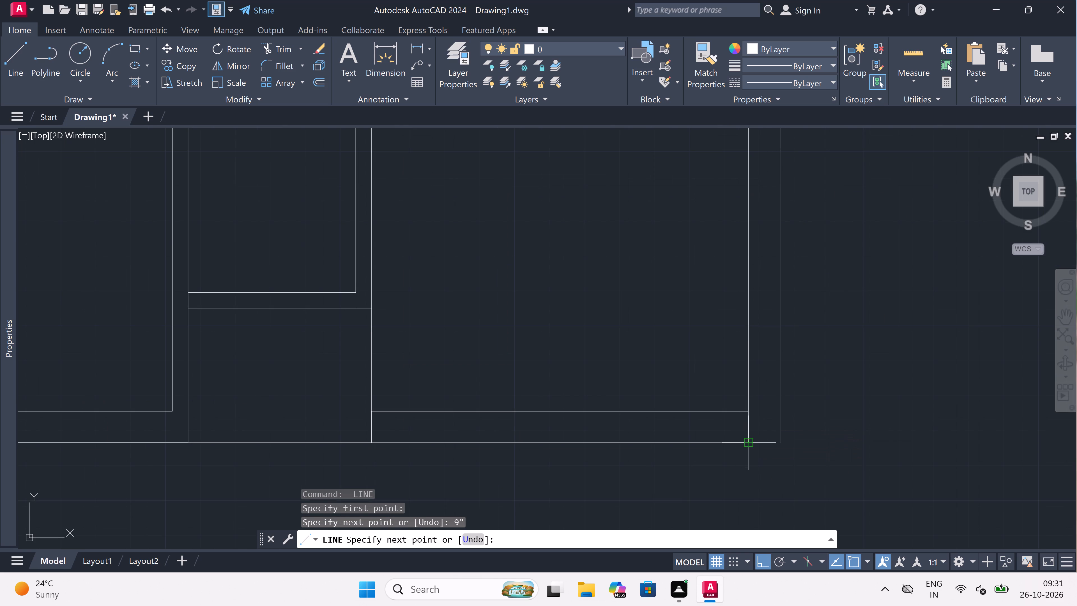
pyautogui.click(785, 444)
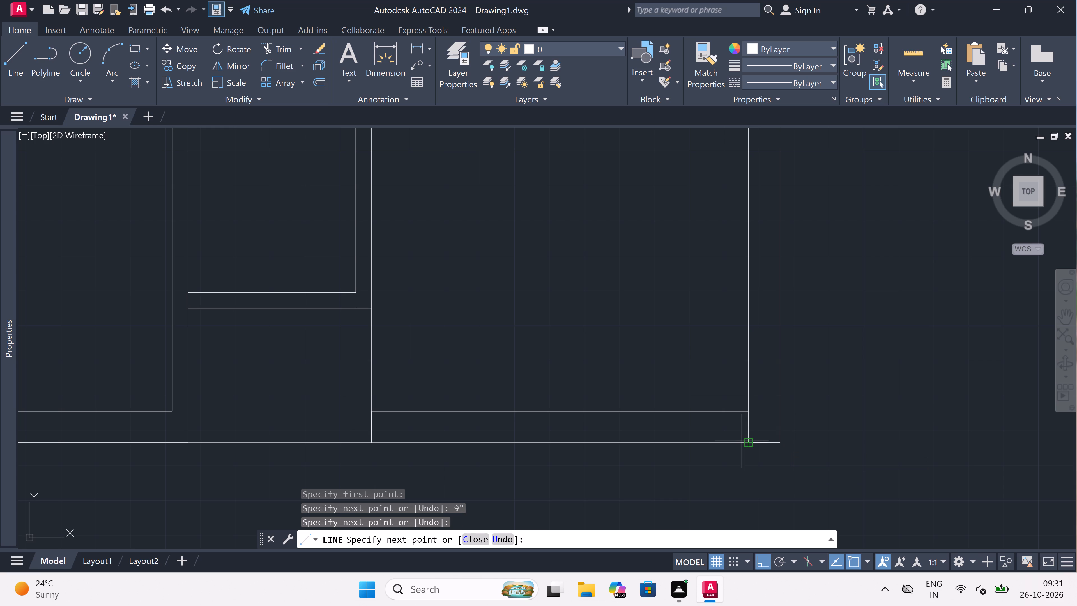
pyautogui.click(754, 439)
pyautogui.press('Escape')
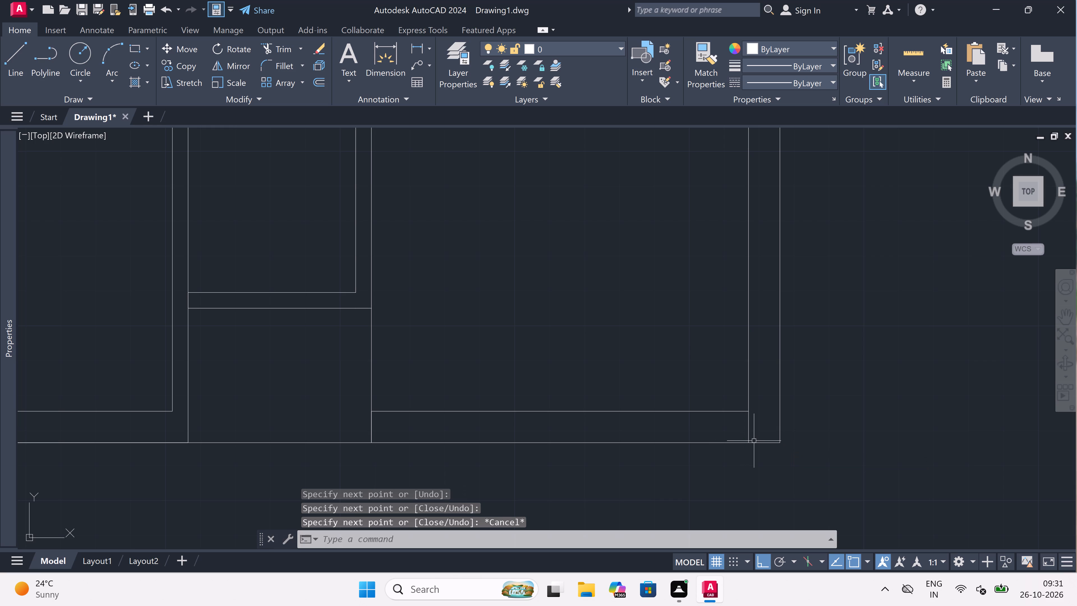
# Trim the 9'-wide east room's inner east line where it runs past the inner south line.
pyautogui.write('tr')
pyautogui.press('space')
pyautogui.click(750, 432)
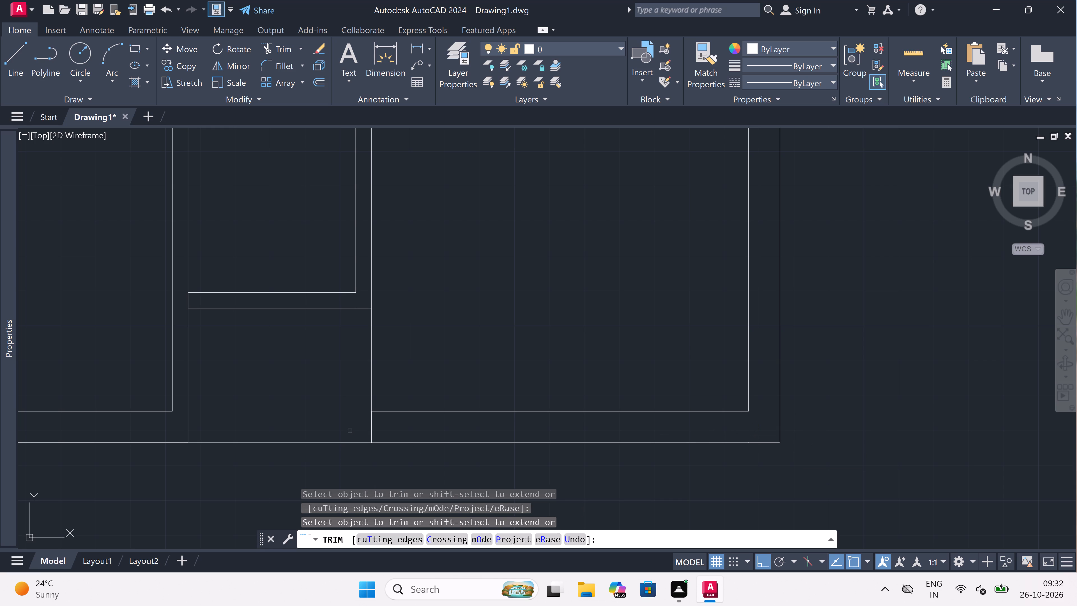
pyautogui.scroll(-4, 509, 418)
pyautogui.scroll(1, 479, 418)
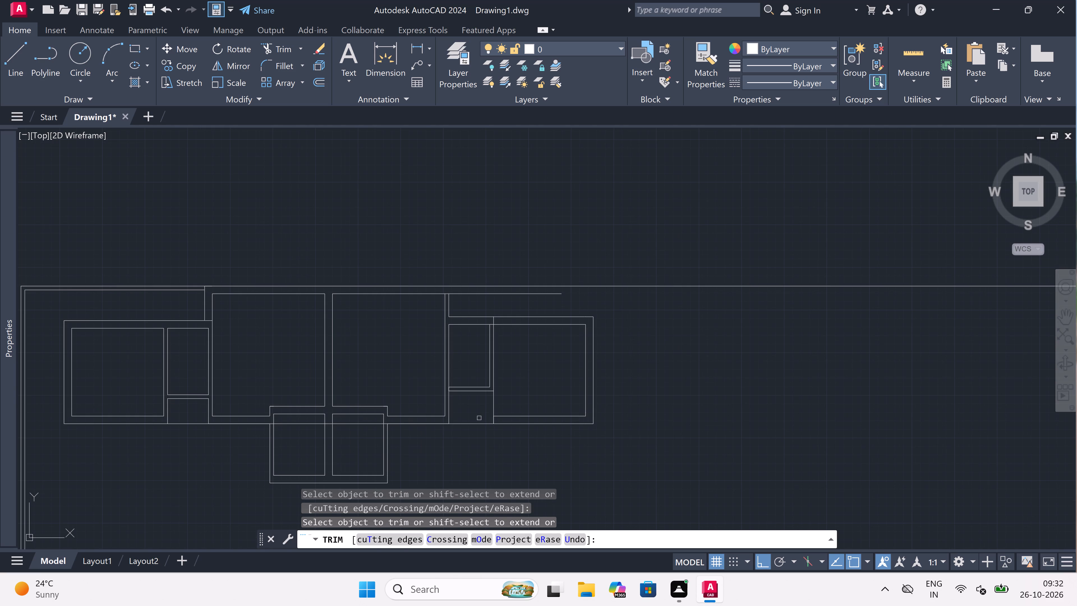
pyautogui.press('Escape')
# Draw a line from the small east room's inner southeast corner straight down to the outer south line.
pyautogui.scroll(2, 479, 418)
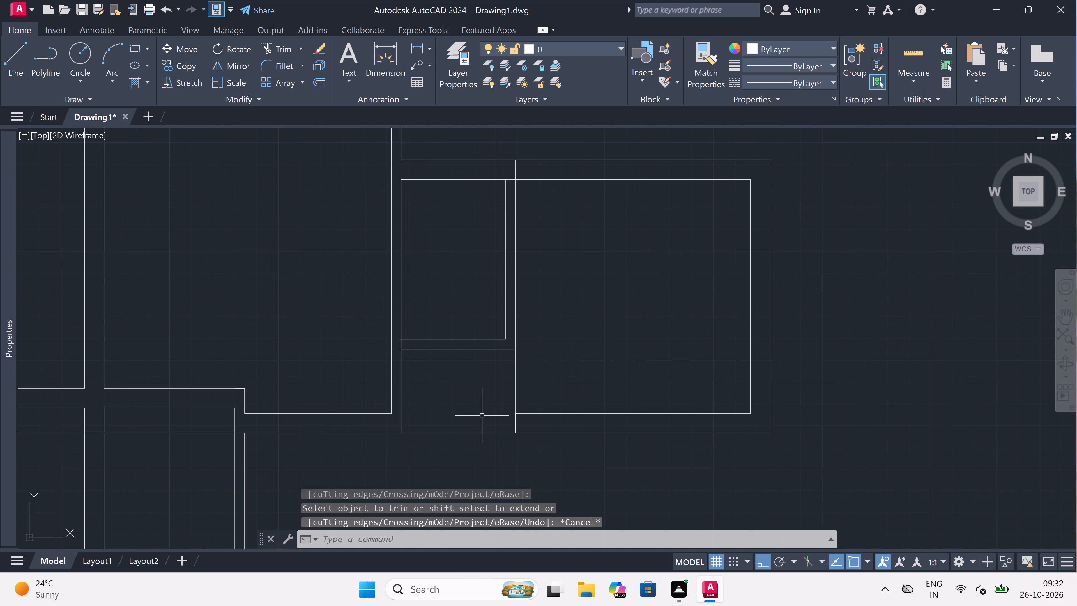
pyautogui.scroll(2, 485, 414)
pyautogui.press('l')
pyautogui.press('space')
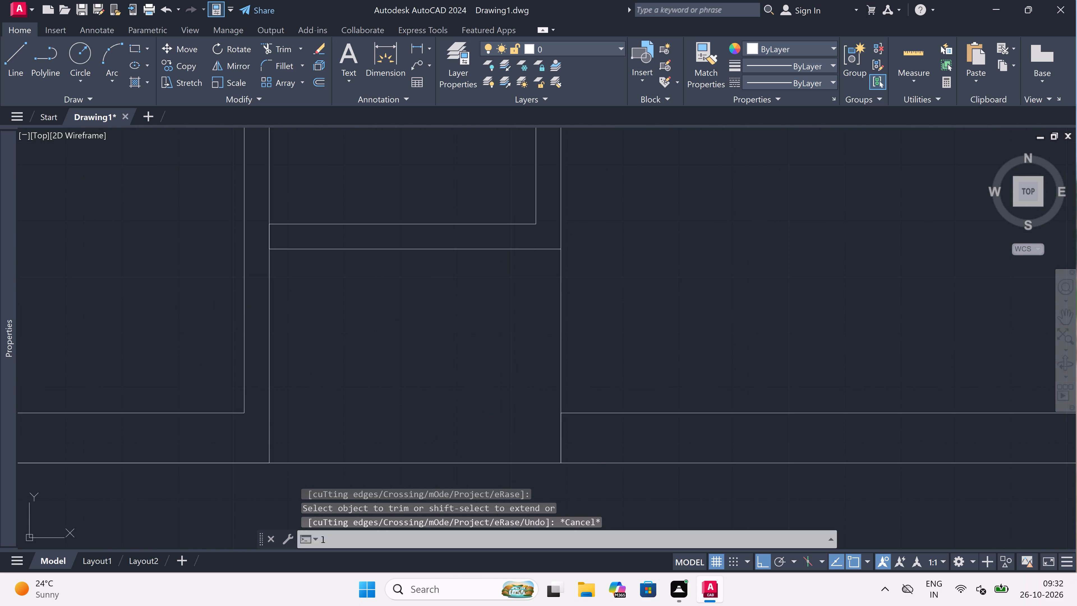
pyautogui.click(533, 221)
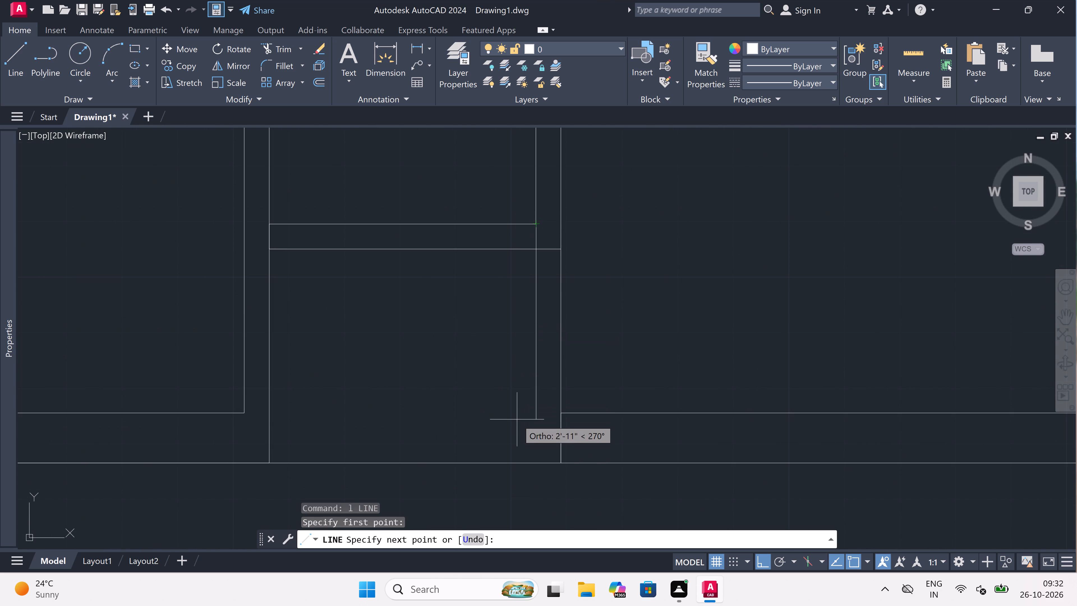
pyautogui.click(535, 465)
pyautogui.press('Escape')
# Trim the surplus line pieces around the small east room's south wall, opening its junctions with both side walls and the outer south wall.
pyautogui.write('tr')
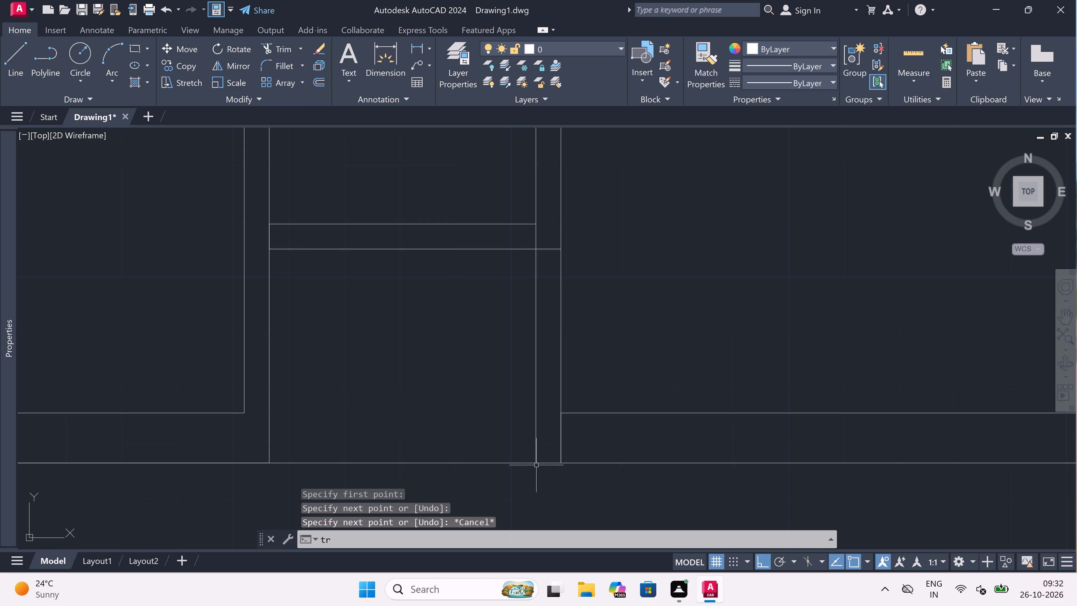
pyautogui.press('space')
pyautogui.click(550, 444)
pyautogui.click(605, 439)
pyautogui.scroll(-4, 571, 434)
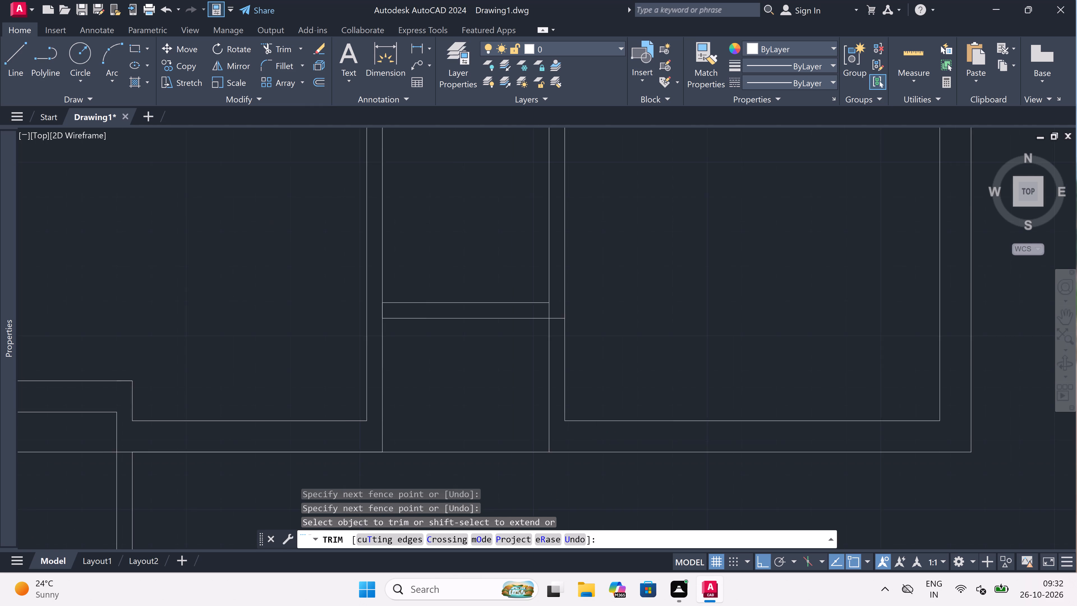
pyautogui.scroll(3, 559, 395)
pyautogui.scroll(2, 608, 446)
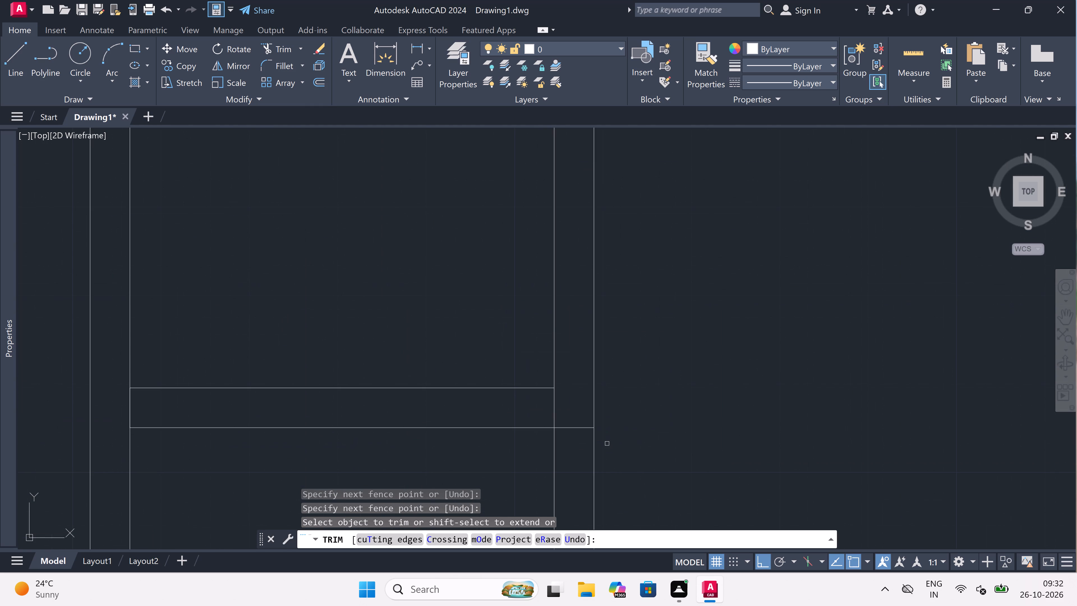
pyautogui.click(553, 415)
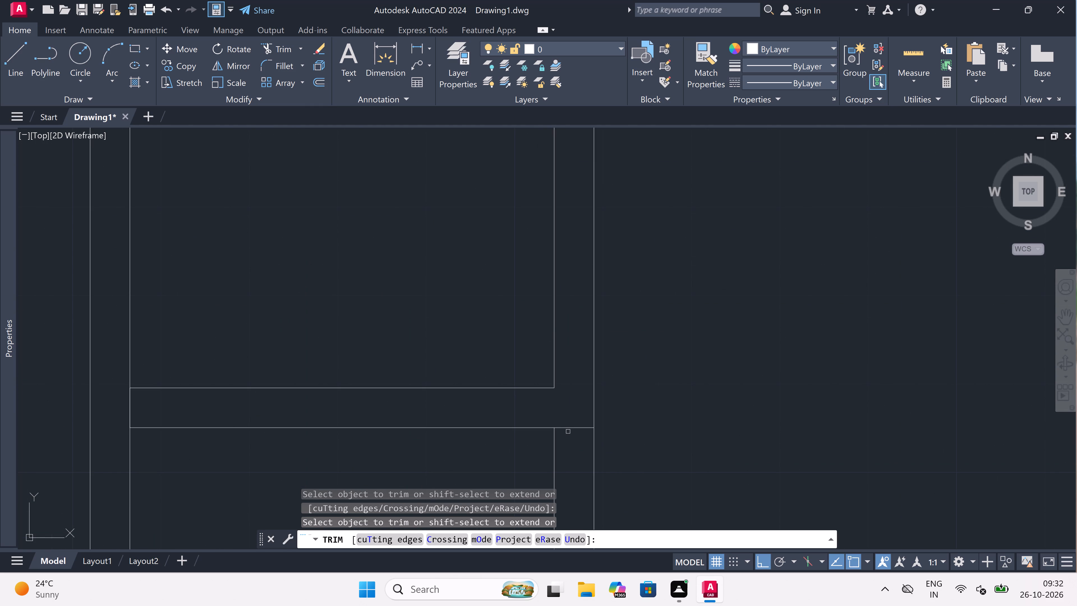
pyautogui.click(569, 429)
pyautogui.moveTo(113, 410); pyautogui.dragTo(119, 410)
pyautogui.click(140, 409)
pyautogui.scroll(-3, 140, 409)
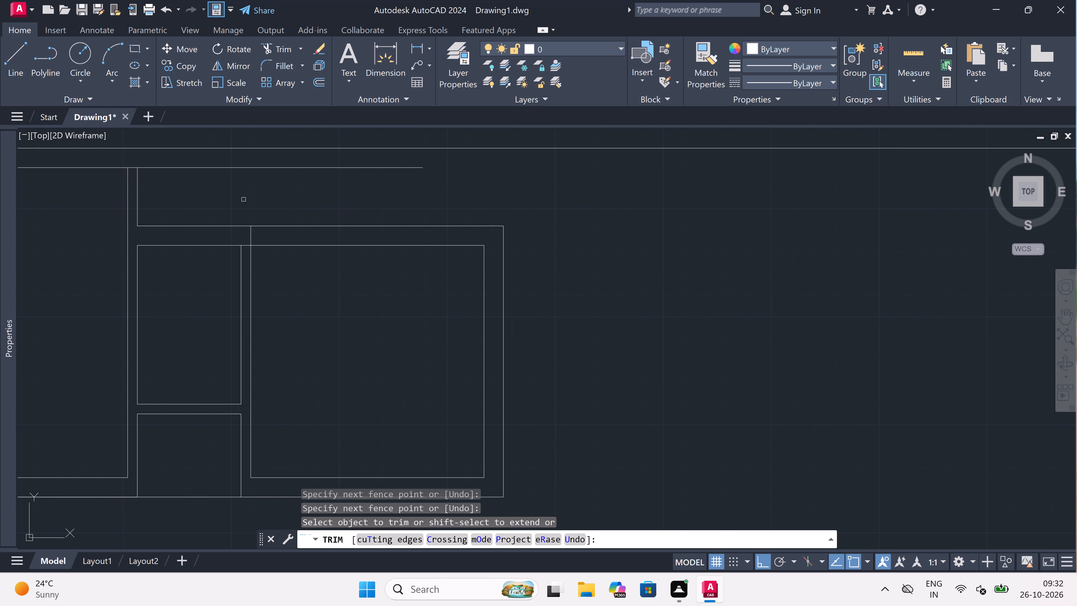
# Trim the lines crossing the north end of the partition between the two east rooms to open its wall junction.
pyautogui.scroll(2, 248, 252)
pyautogui.click(238, 232)
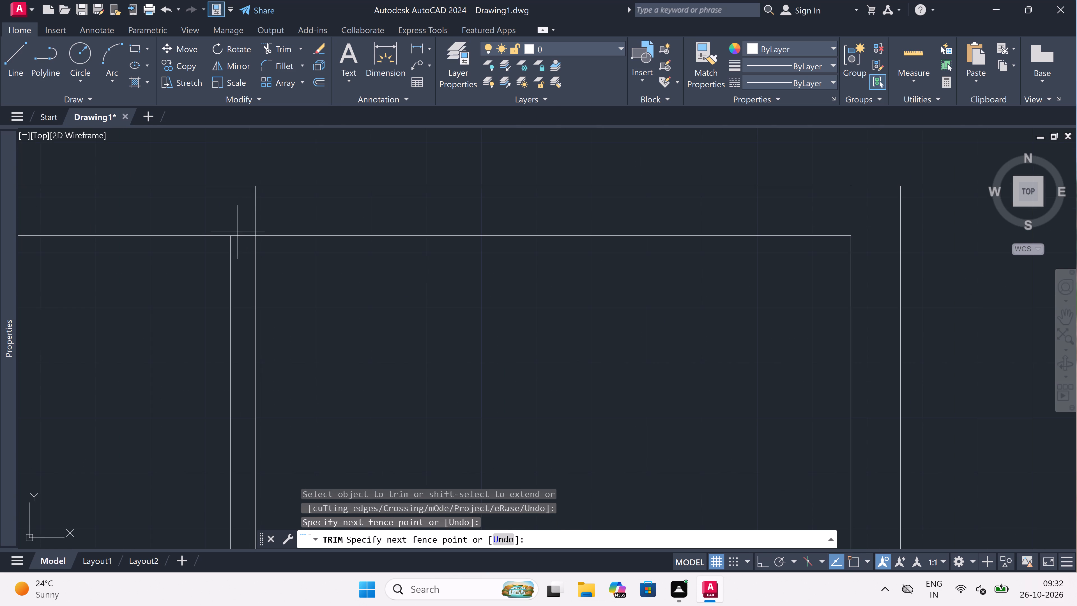
pyautogui.click(240, 243)
pyautogui.click(241, 209)
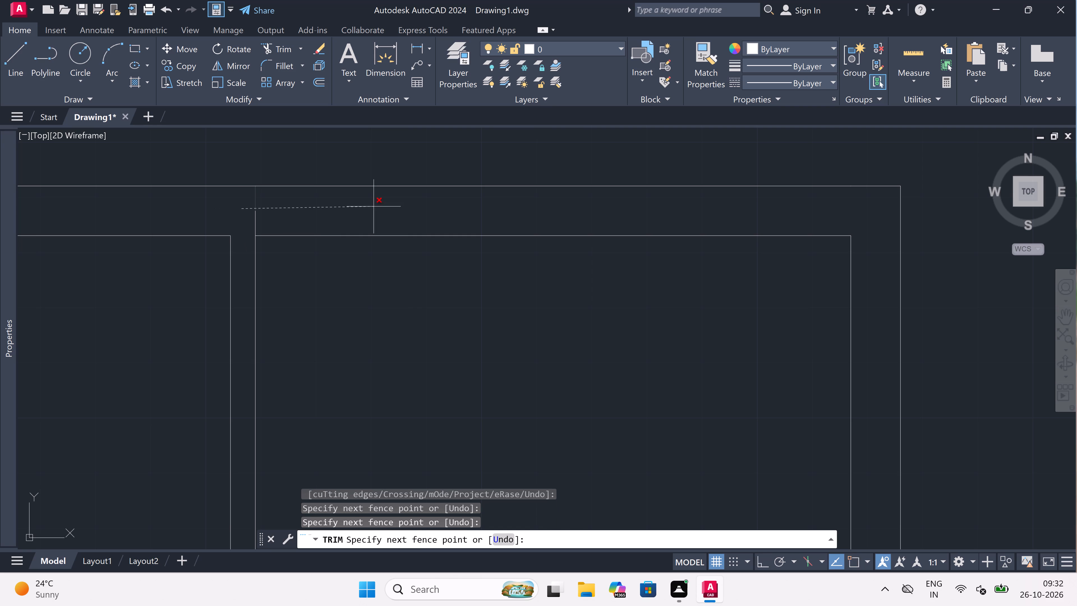
pyautogui.click(374, 206)
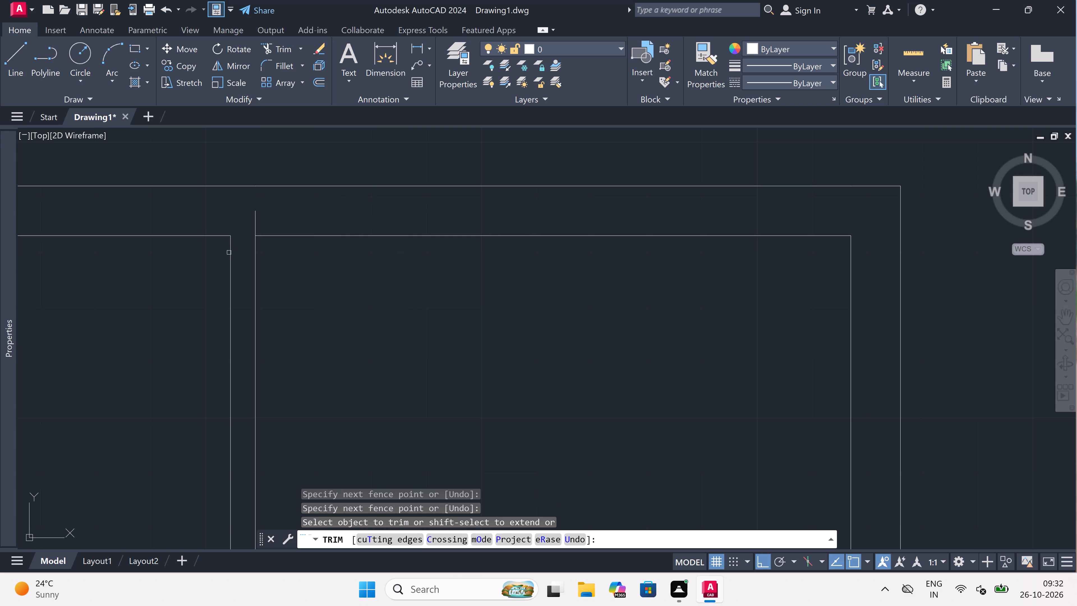
pyautogui.scroll(1, 254, 237)
pyautogui.click(256, 216)
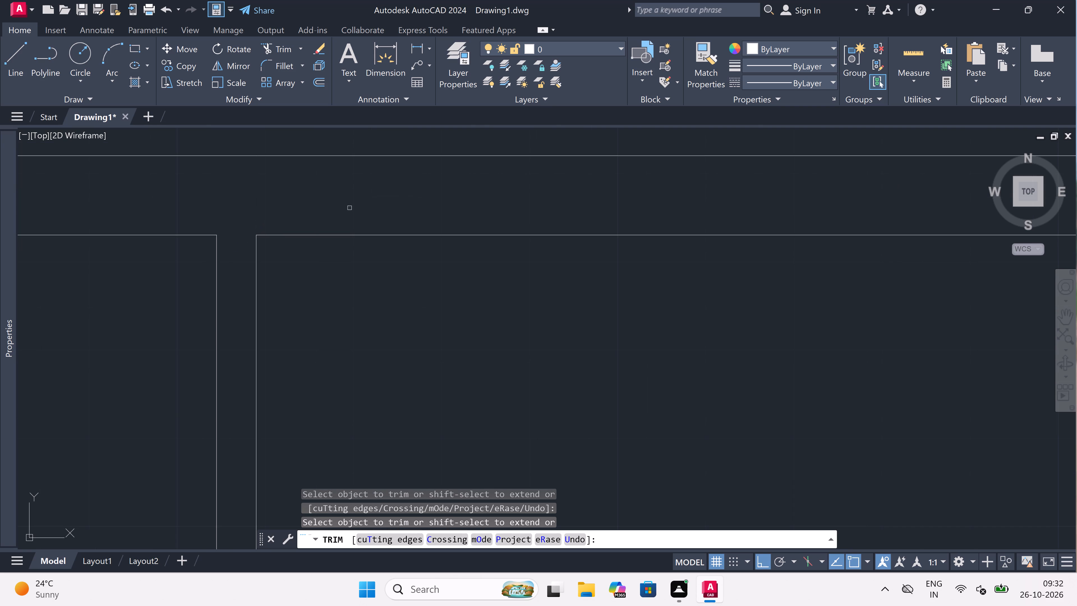
pyautogui.scroll(-2, 707, 167)
pyautogui.scroll(-3, 777, 180)
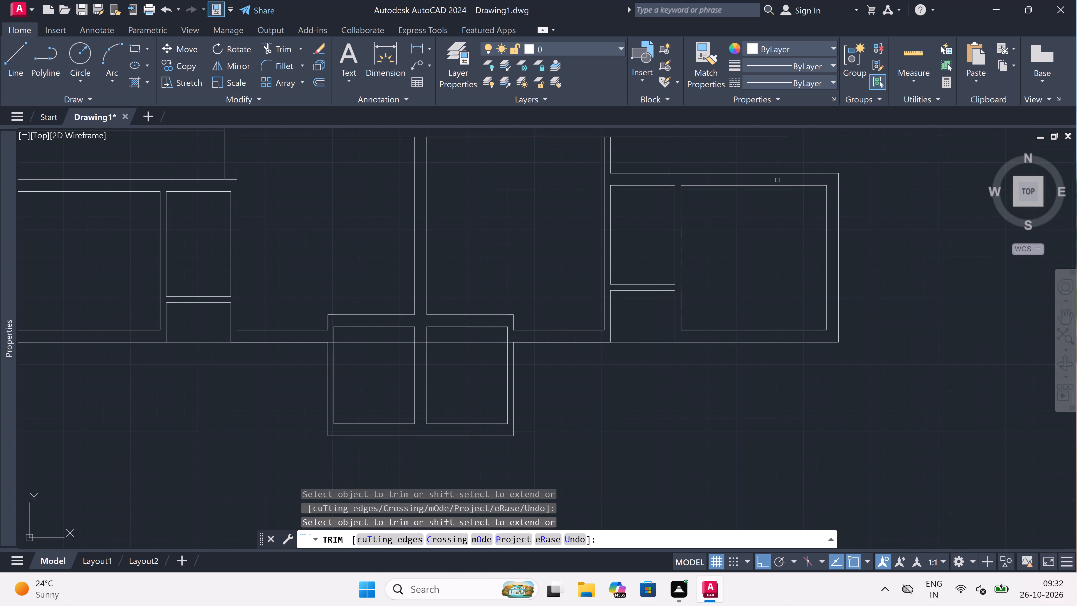
pyautogui.scroll(1, 777, 194)
pyautogui.press('Escape')
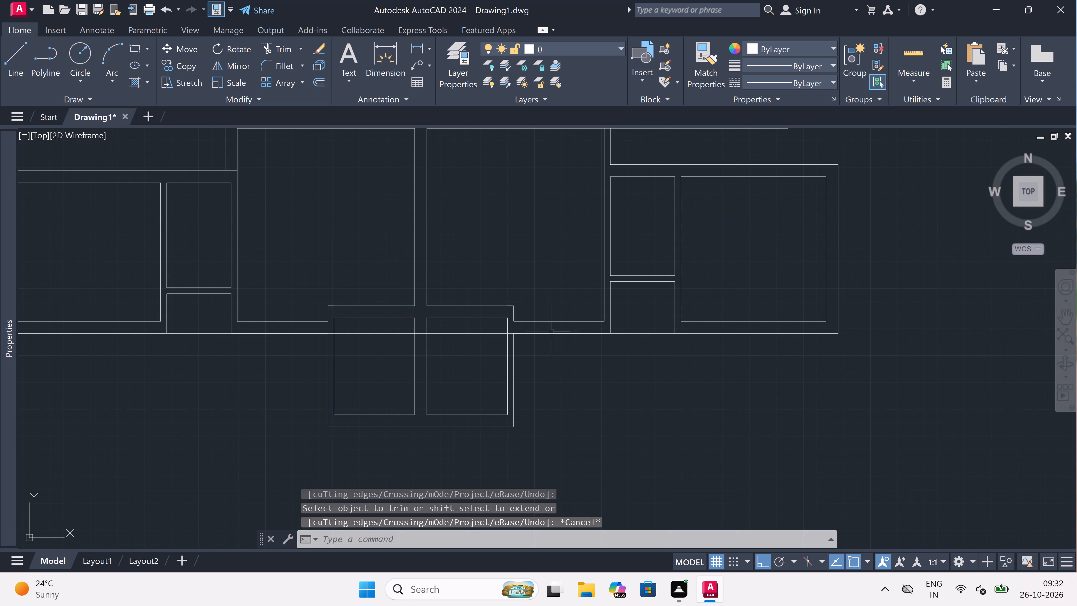
# Erase the long overlapping line running along the outer south wall from the western room to the east room.
pyautogui.click(477, 332)
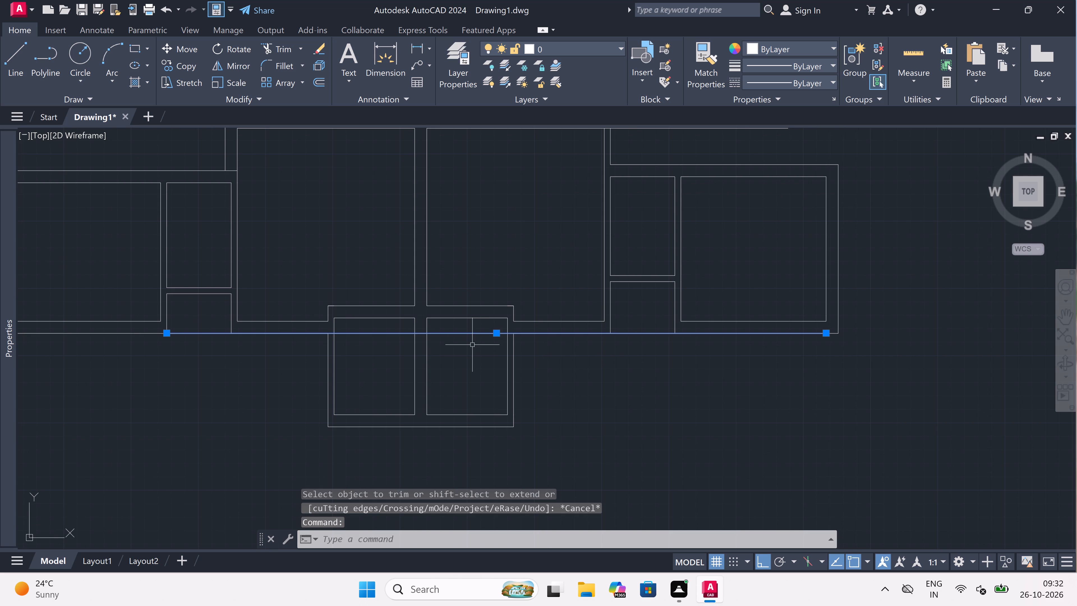
pyautogui.press('Delete')
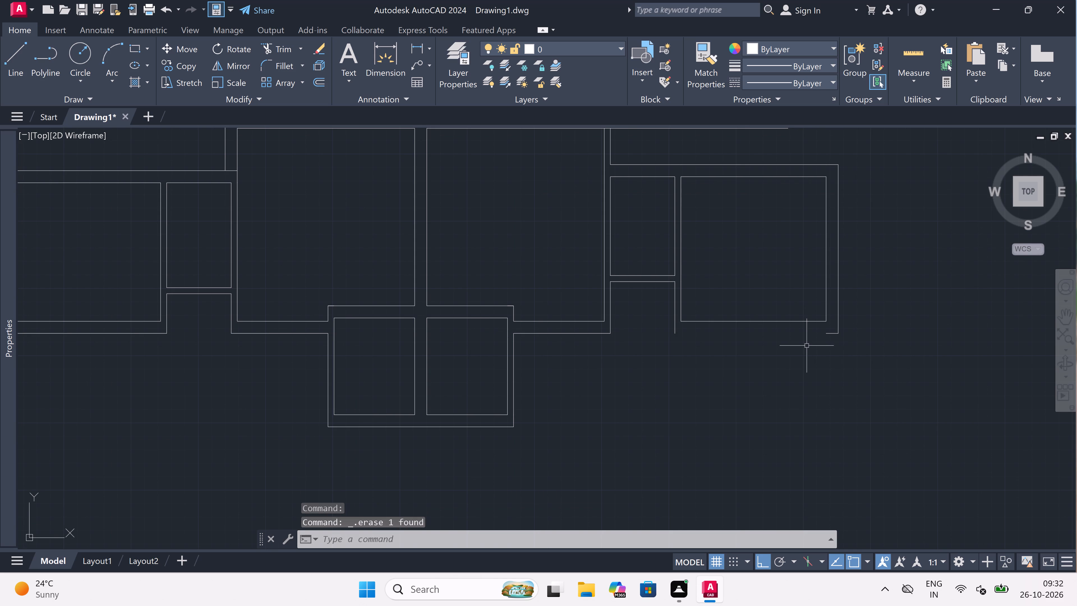
# Extend the short outer south line at the southeast corner west to the partition line below the small east room.
pyautogui.scroll(2, 811, 338)
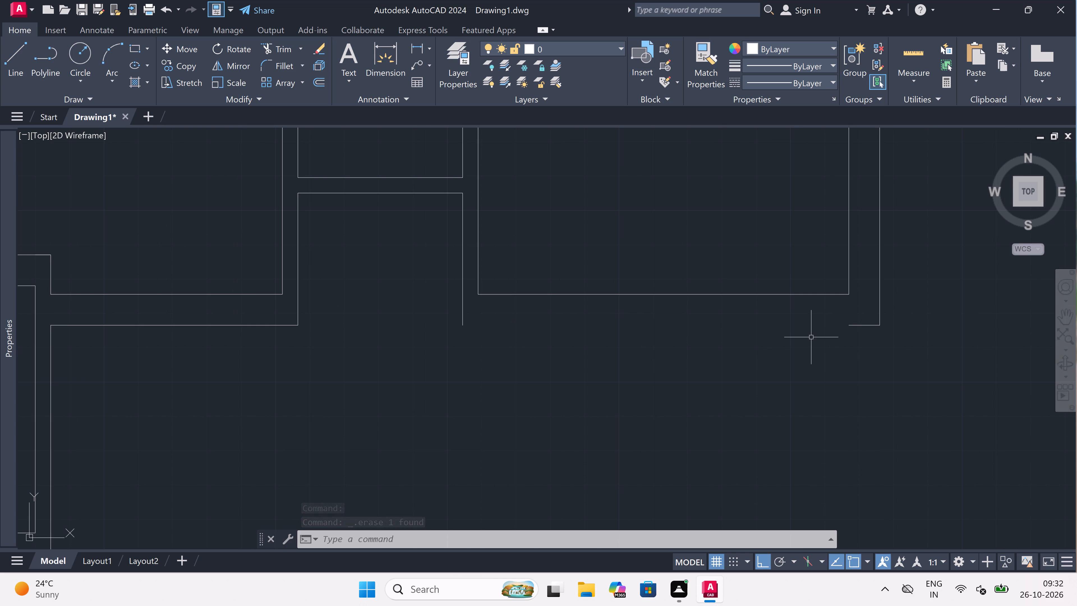
pyautogui.press('e')
pyautogui.press('x')
pyautogui.press('space')
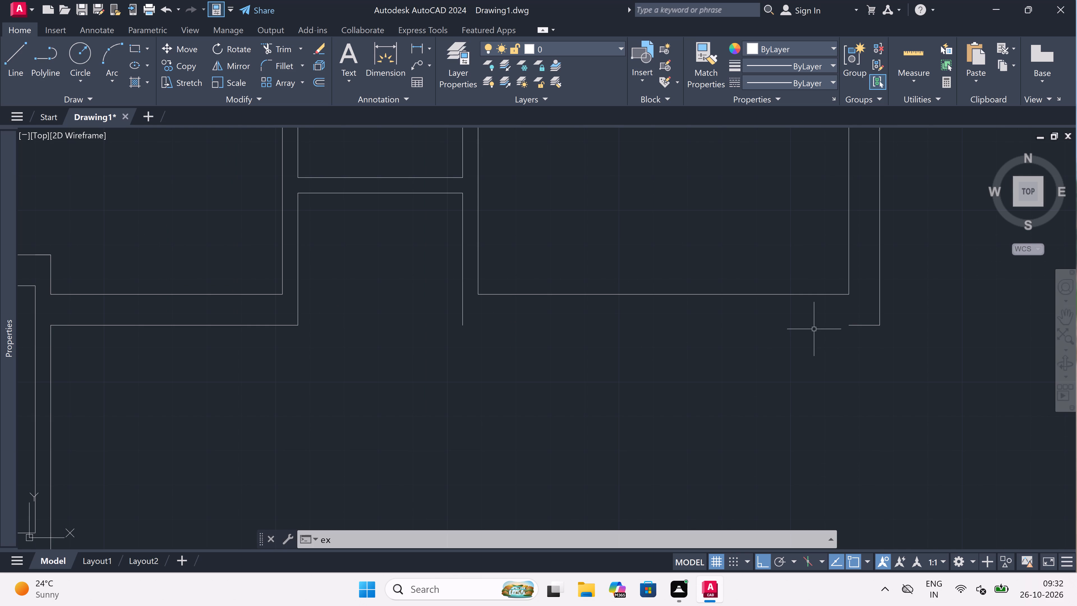
pyautogui.click(860, 308)
pyautogui.click(867, 371)
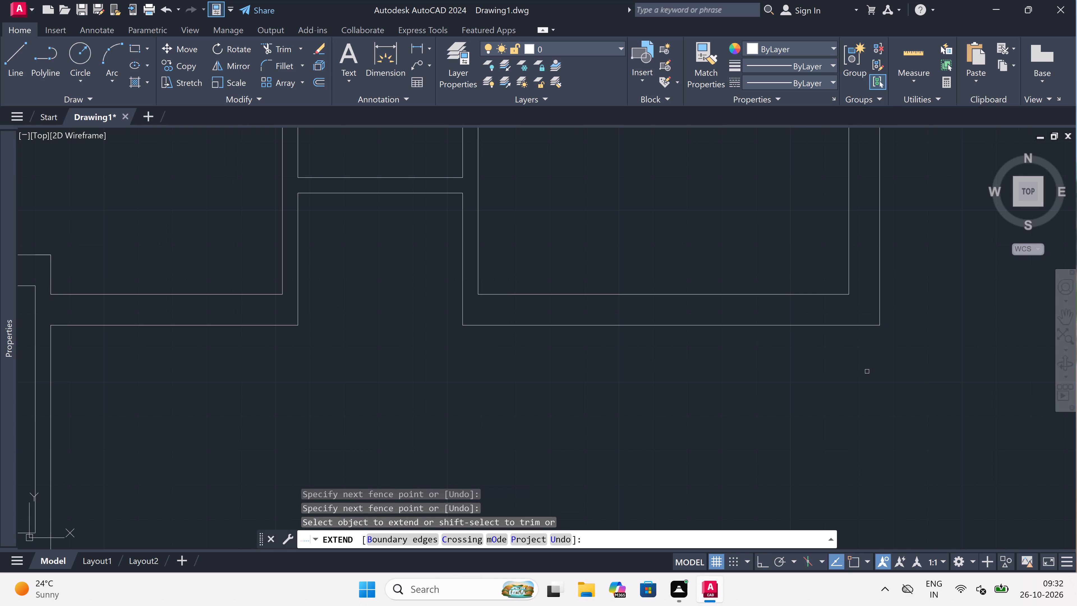
pyautogui.scroll(-2, 682, 386)
pyautogui.press('Escape')
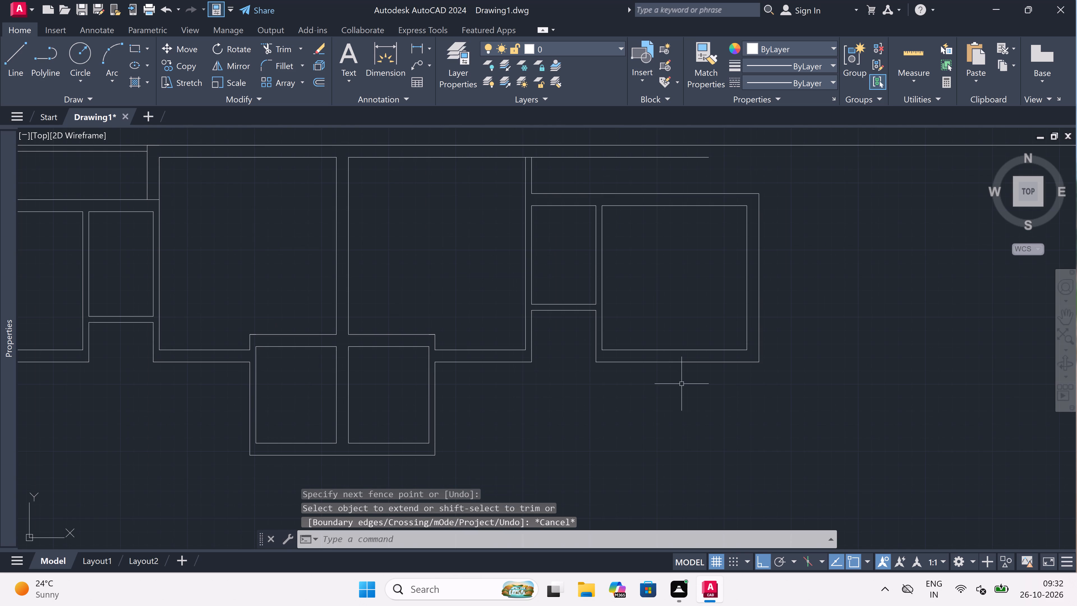
# Draw a line from the large central room's inner northeast corner up to the outer north line, 9" east, and down to the east rooms' outer north line.
pyautogui.scroll(-3, 674, 346)
pyautogui.scroll(3, 671, 292)
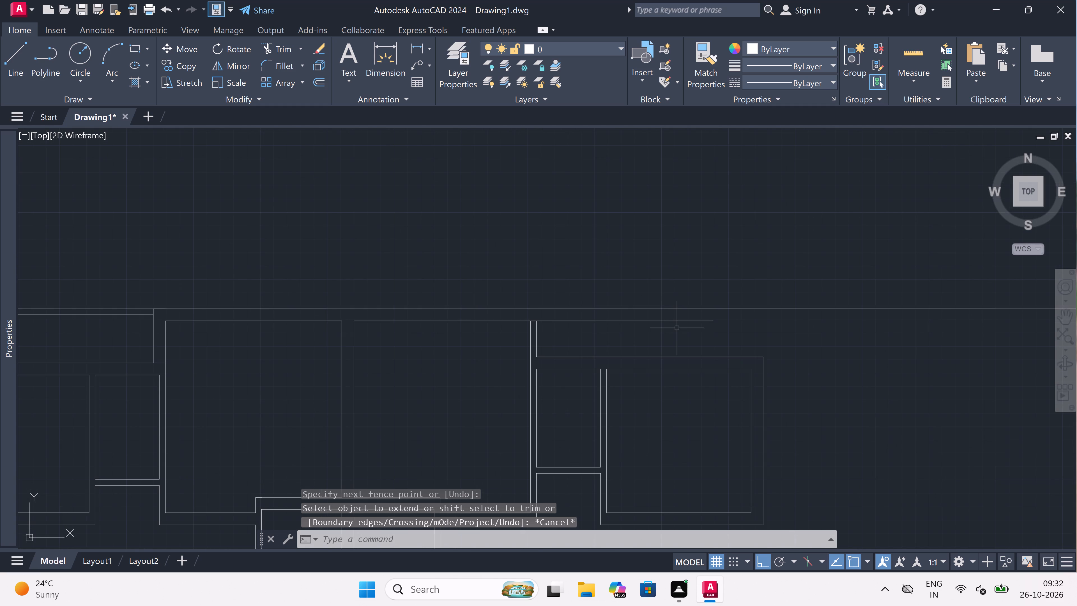
pyautogui.scroll(1, 678, 331)
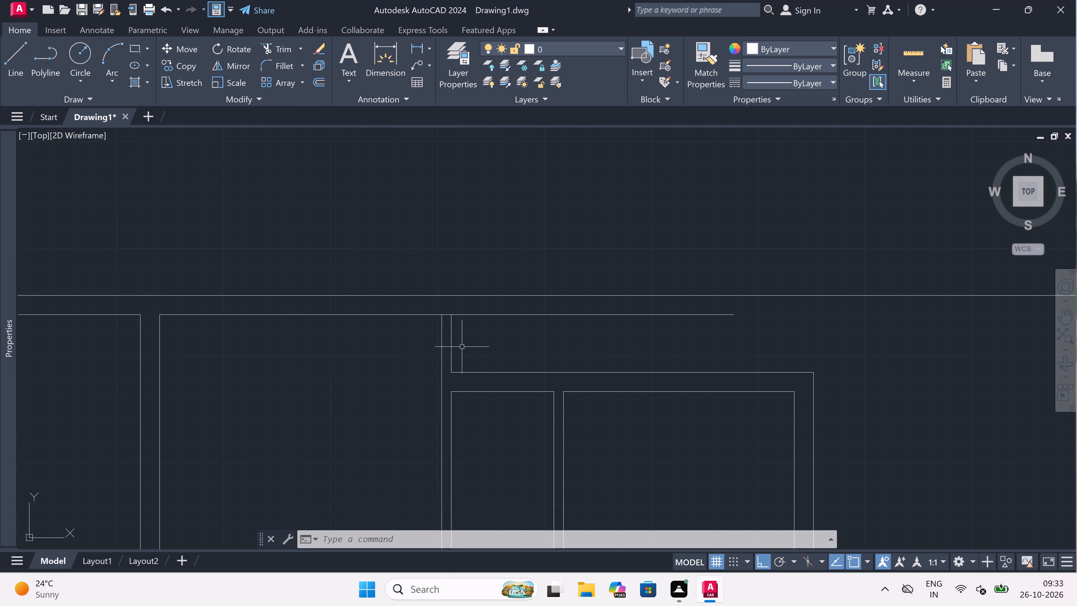
pyautogui.press('l')
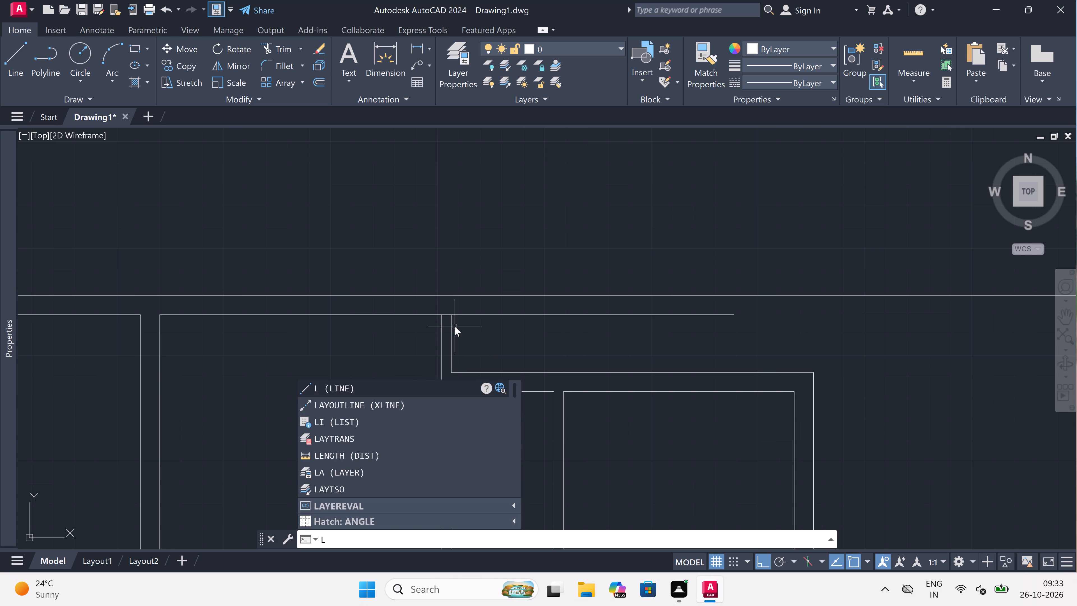
pyautogui.press('space')
pyautogui.scroll(1, 442, 309)
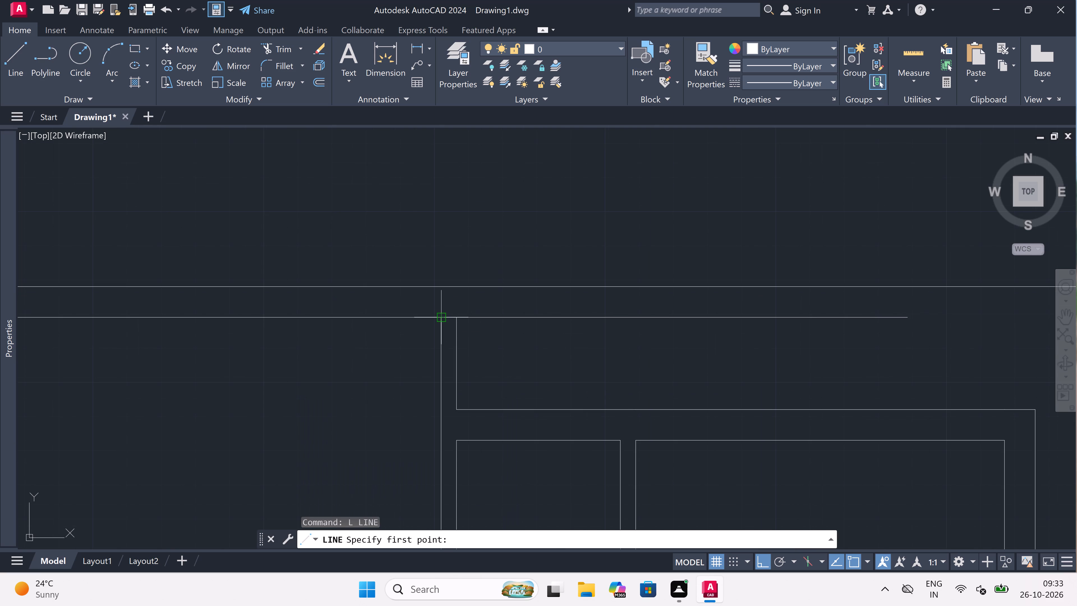
pyautogui.moveTo(445, 314); pyautogui.dragTo(445, 311)
pyautogui.click(442, 290)
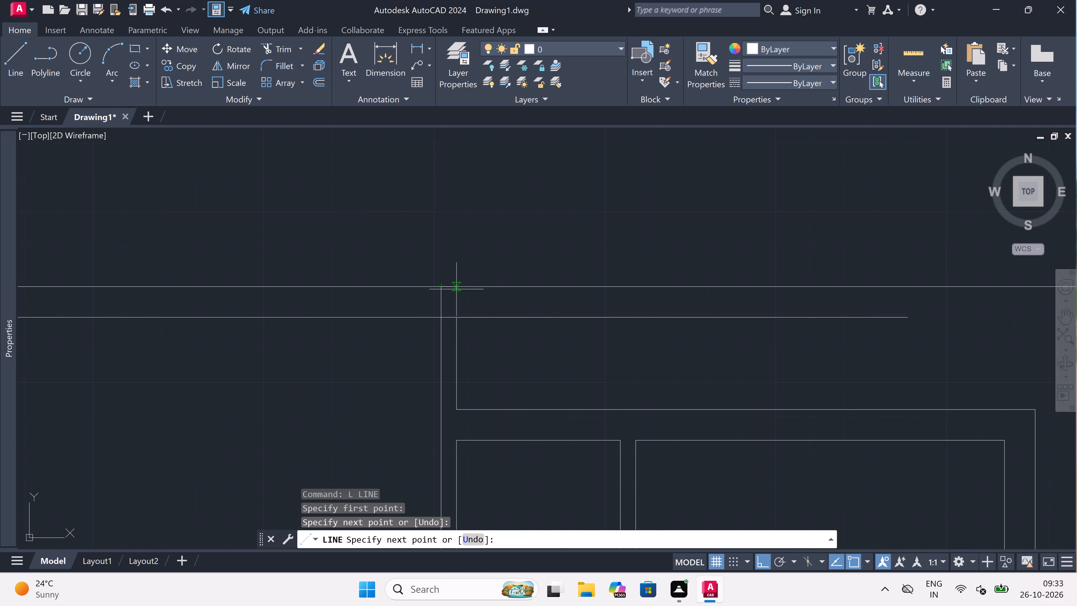
pyautogui.press('9')
pyautogui.write('"')
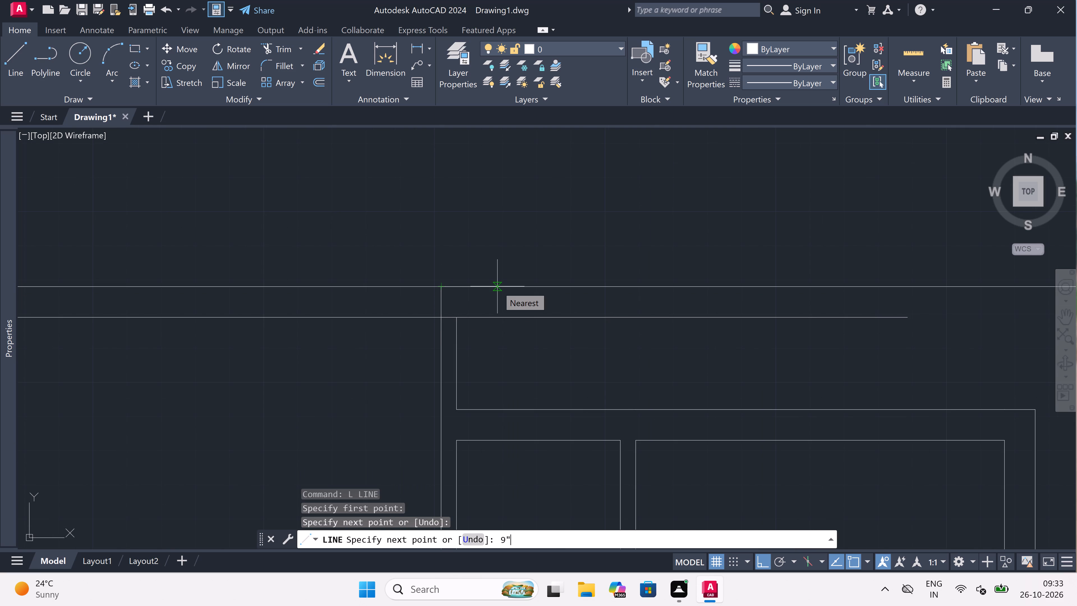
pyautogui.press('space')
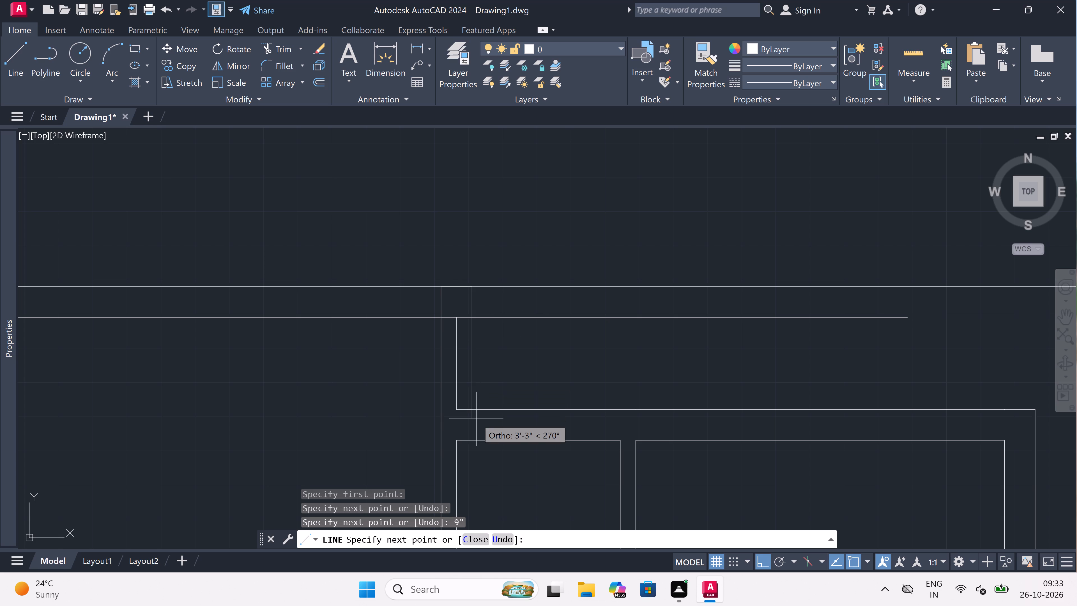
pyautogui.click(474, 408)
pyautogui.press('Escape')
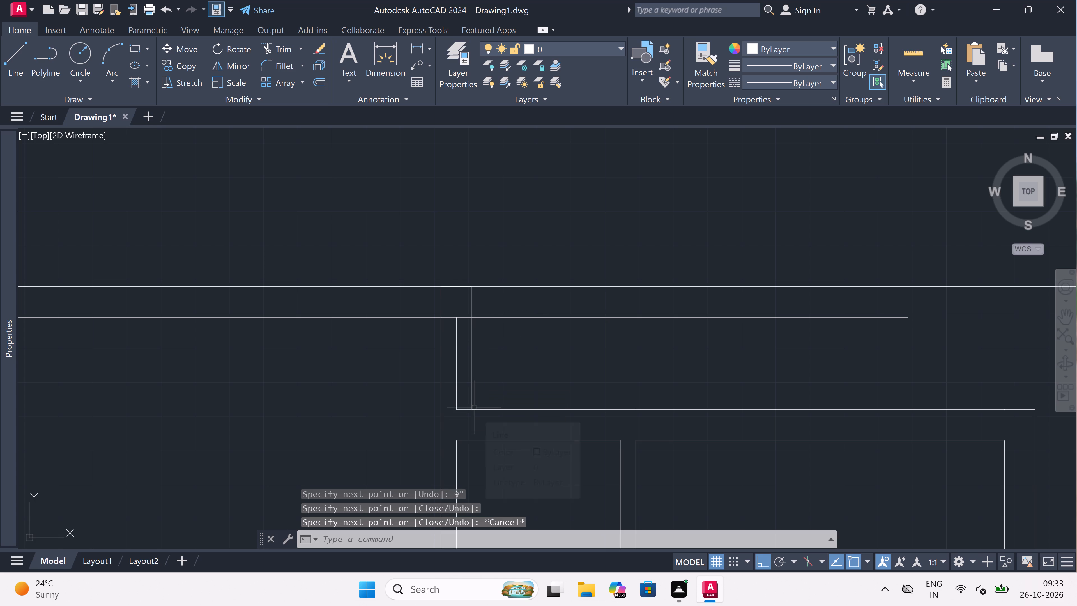
# Trim the extra vertical line, the inner north line's overrun east of the large central room, and the stub at the east rooms' outer northwest corner.
pyautogui.write('tr')
pyautogui.press('space')
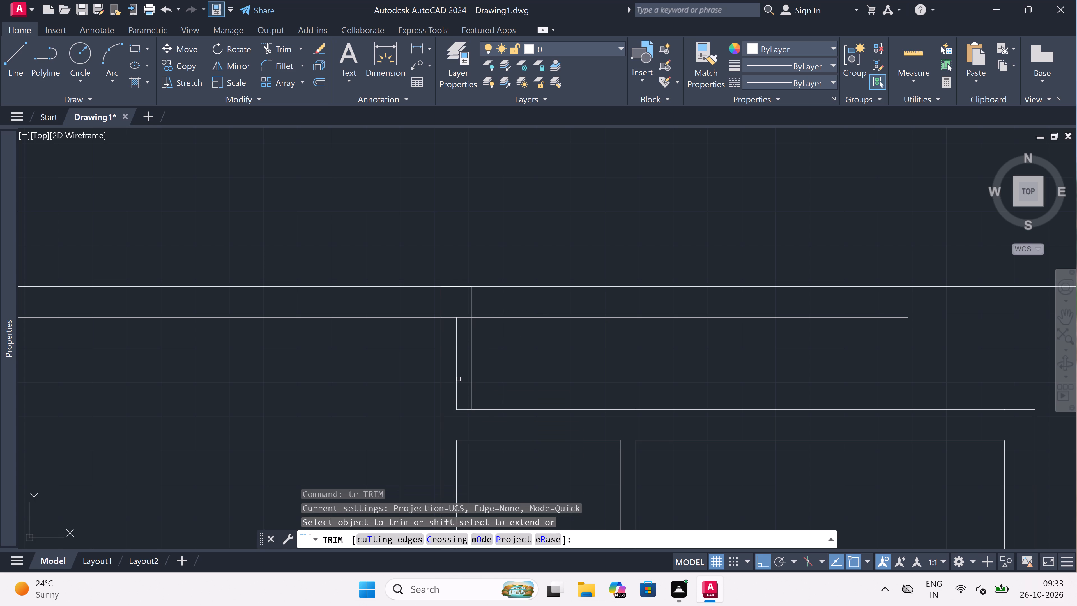
pyautogui.click(455, 374)
pyautogui.click(459, 331)
pyautogui.click(459, 318)
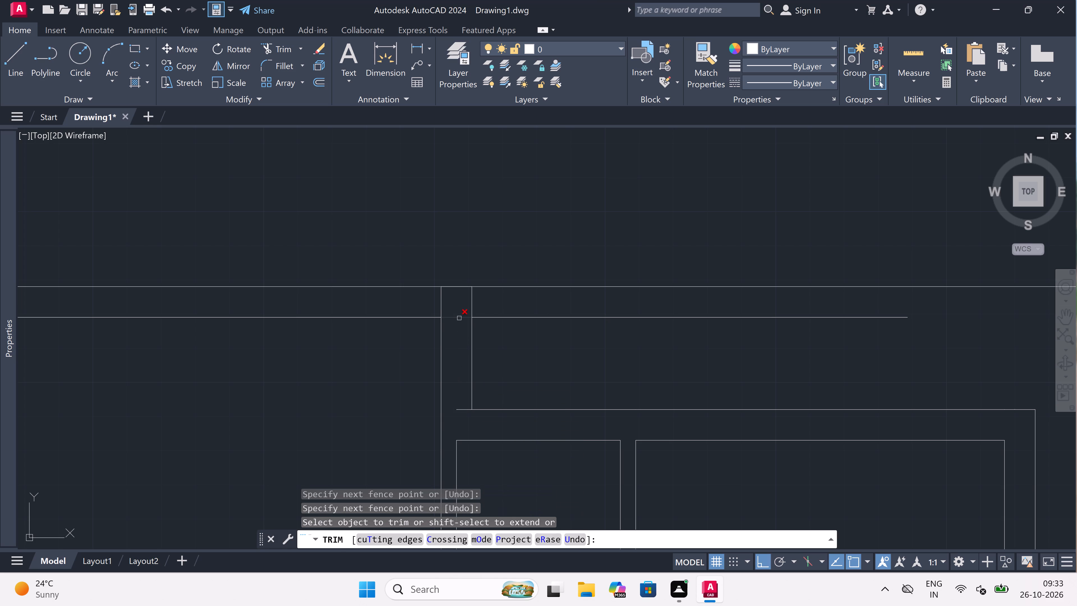
pyautogui.click(459, 318)
pyautogui.click(538, 316)
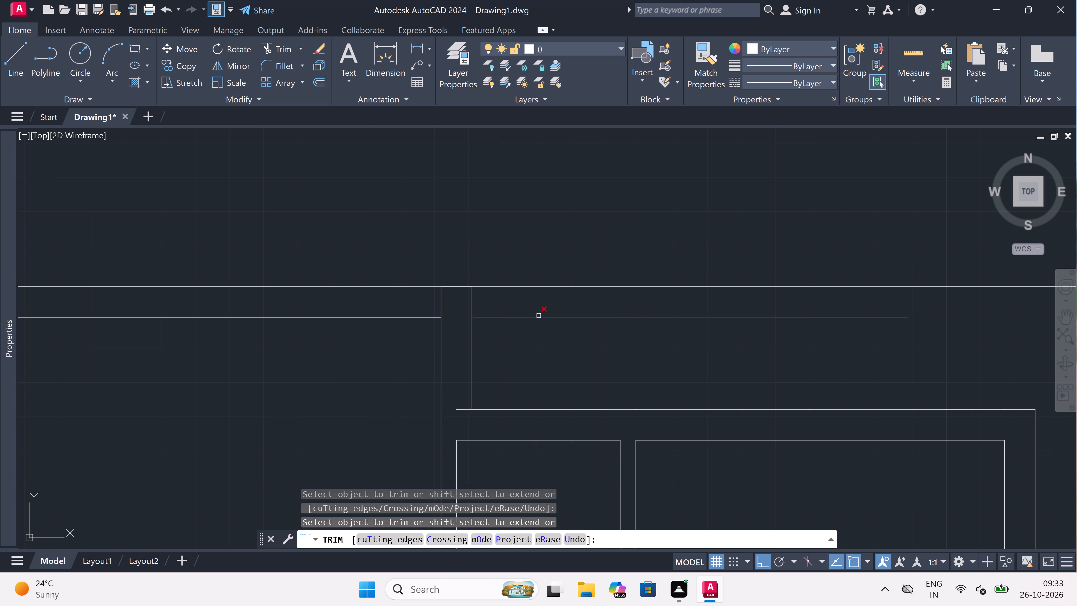
pyautogui.scroll(-2, 538, 316)
pyautogui.scroll(2, 521, 343)
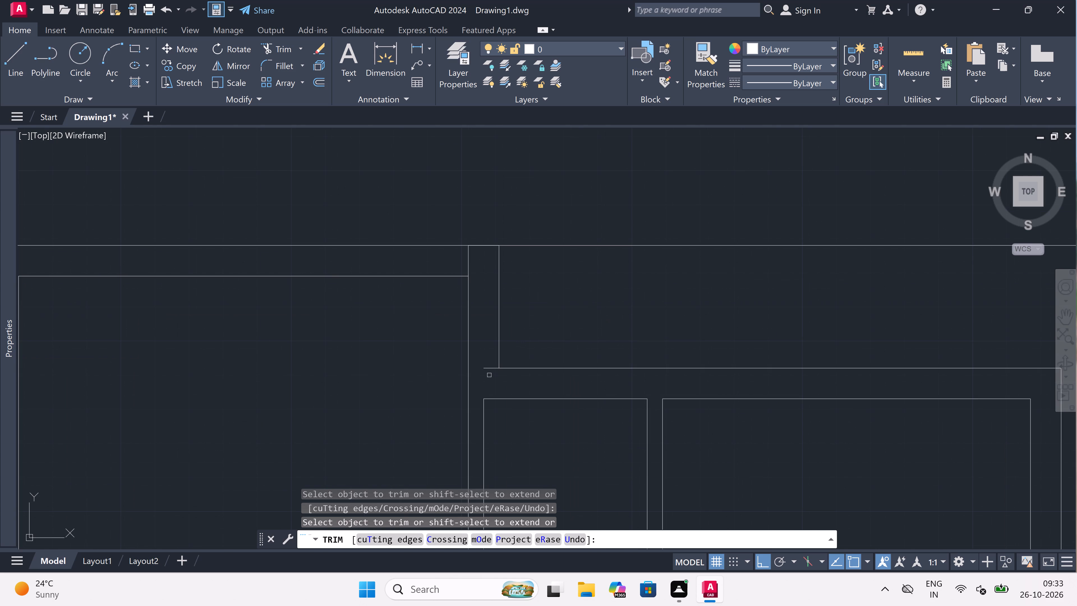
pyautogui.click(492, 368)
pyautogui.press('Escape')
# Trim the short vertical line between the large central room's inner northeast corner and the outer north line.
pyautogui.scroll(-1, 492, 365)
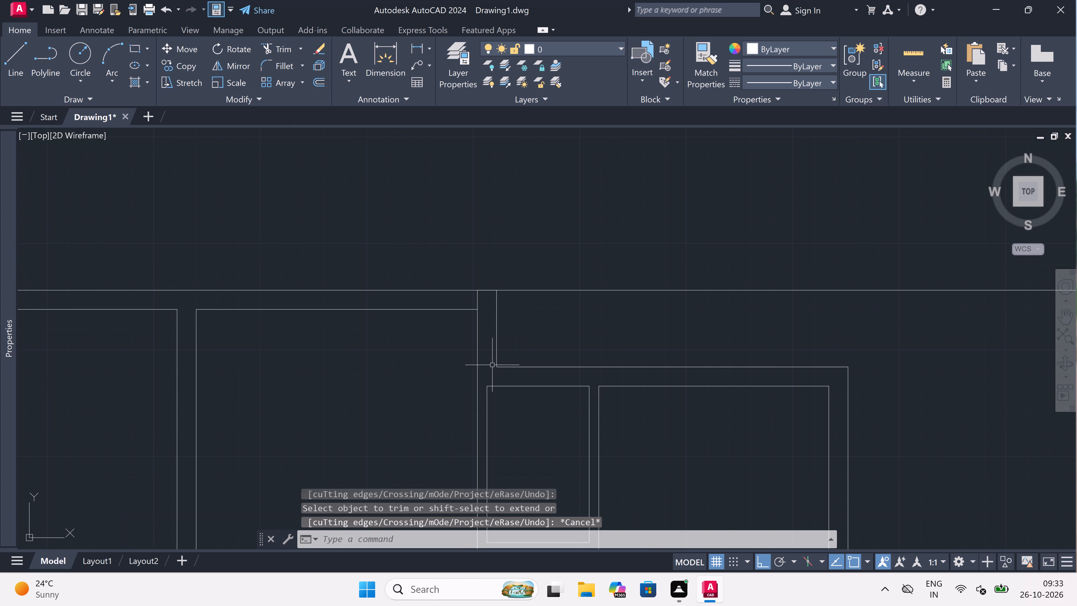
pyautogui.scroll(1, 492, 365)
pyautogui.scroll(-2, 492, 365)
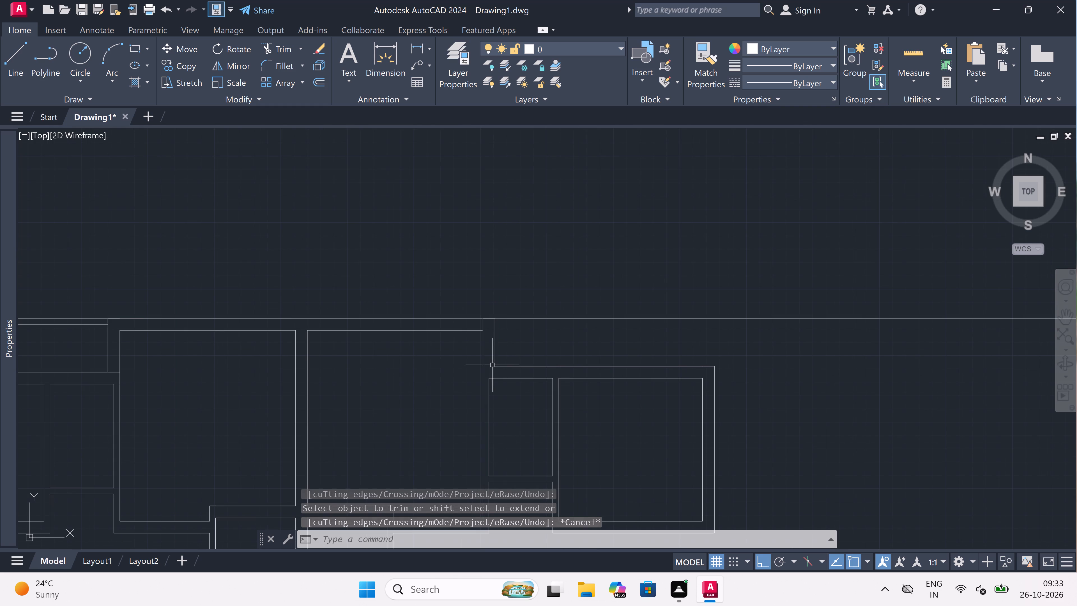
pyautogui.scroll(-1, 492, 365)
pyautogui.scroll(2, 492, 365)
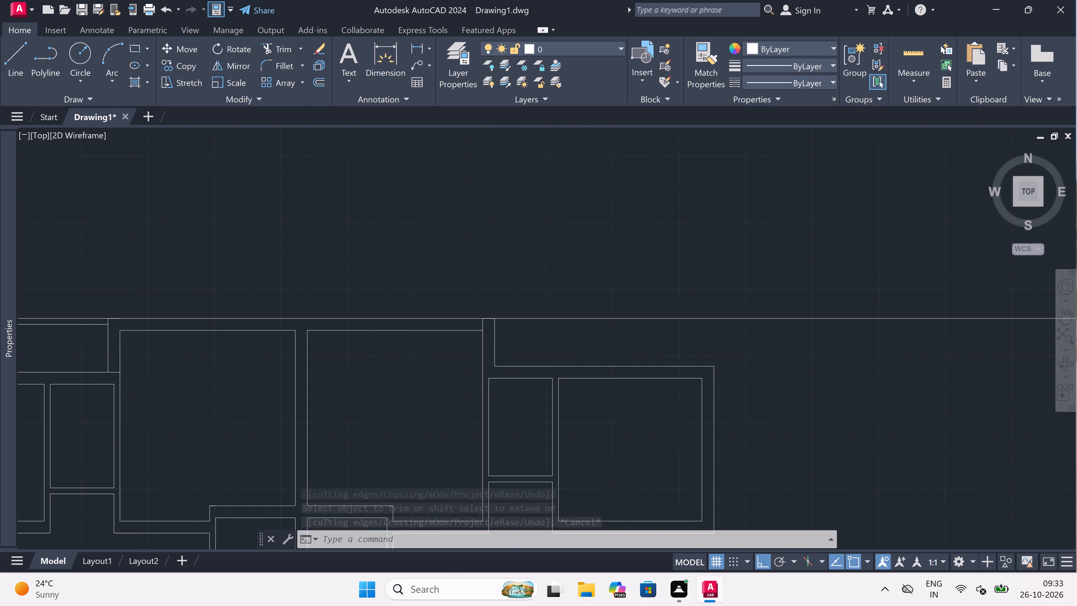
pyautogui.scroll(-1, 492, 365)
pyautogui.scroll(1, 492, 365)
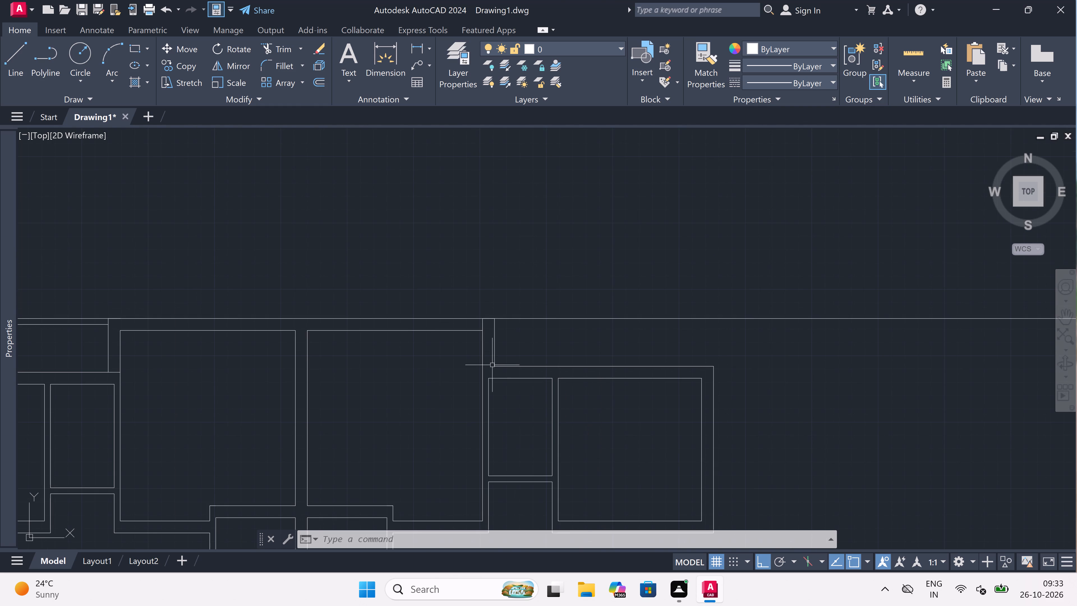
pyautogui.press('space')
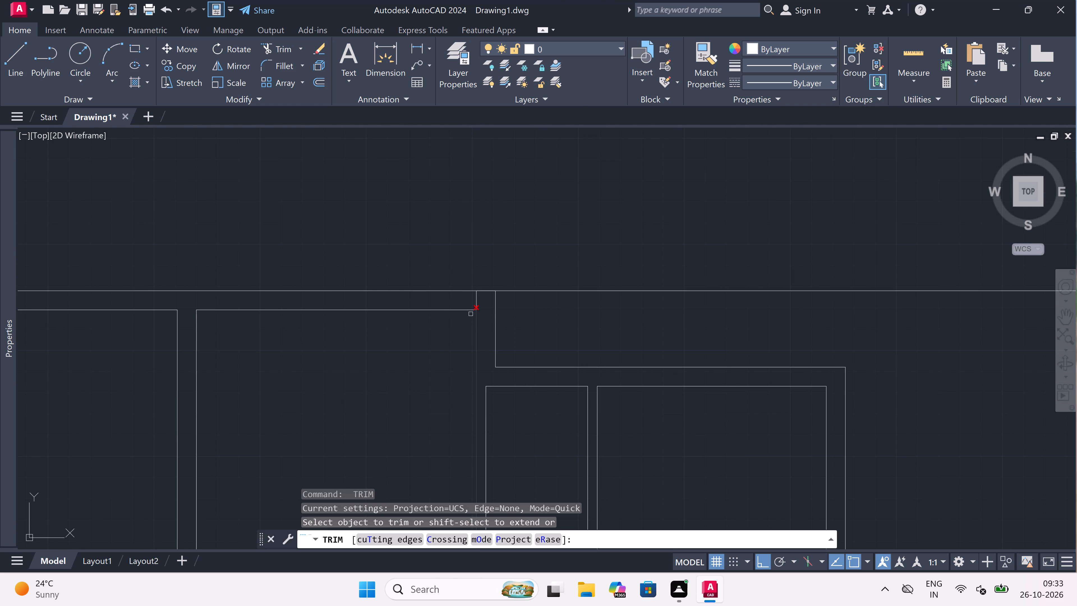
pyautogui.scroll(1, 471, 314)
pyautogui.click(478, 293)
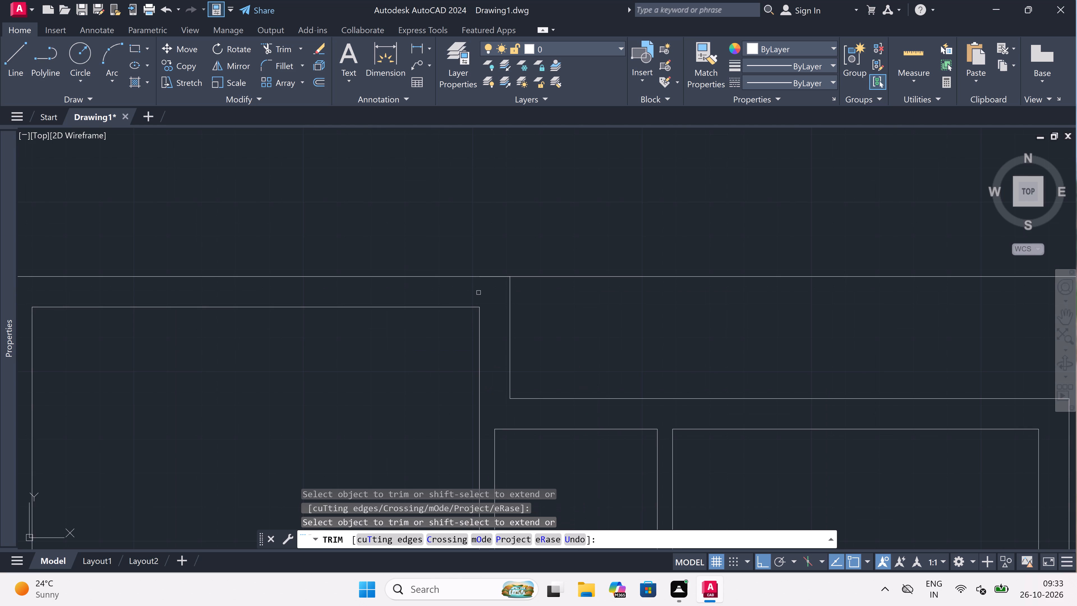
pyautogui.scroll(-1, 478, 293)
pyautogui.press('Escape')
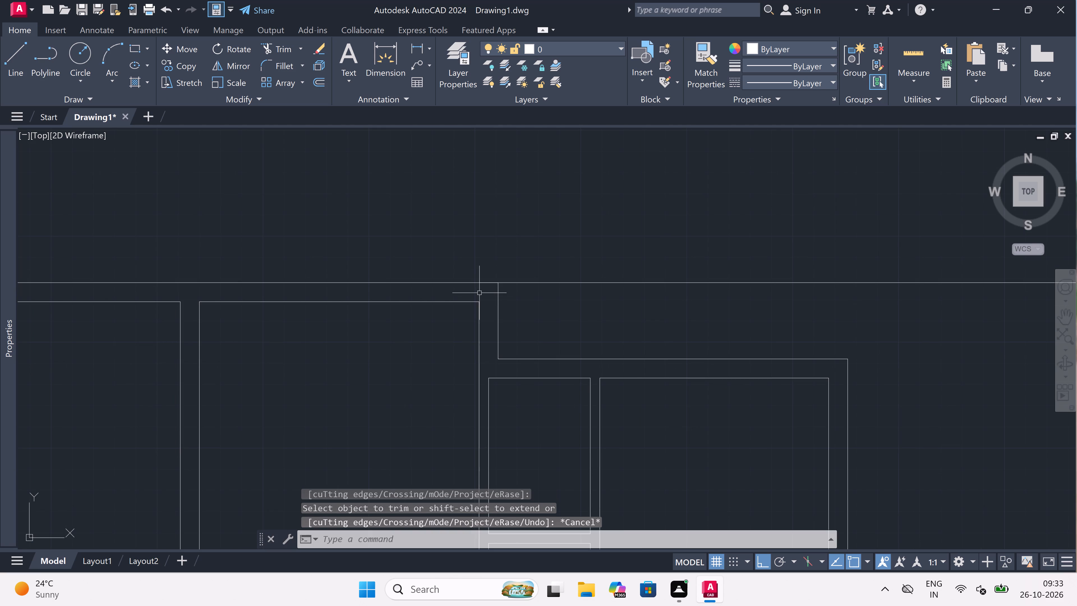
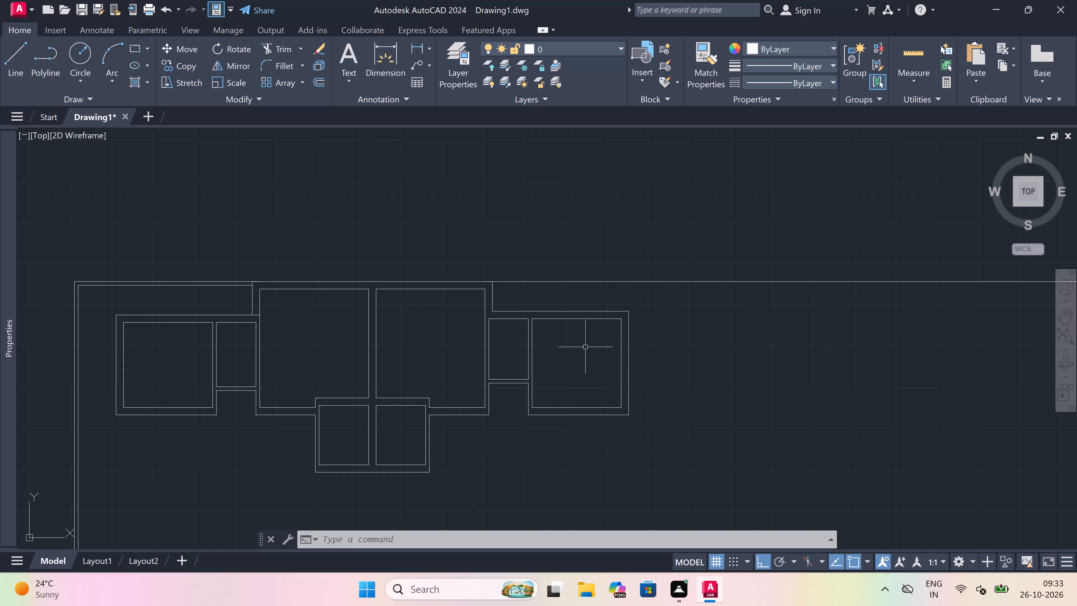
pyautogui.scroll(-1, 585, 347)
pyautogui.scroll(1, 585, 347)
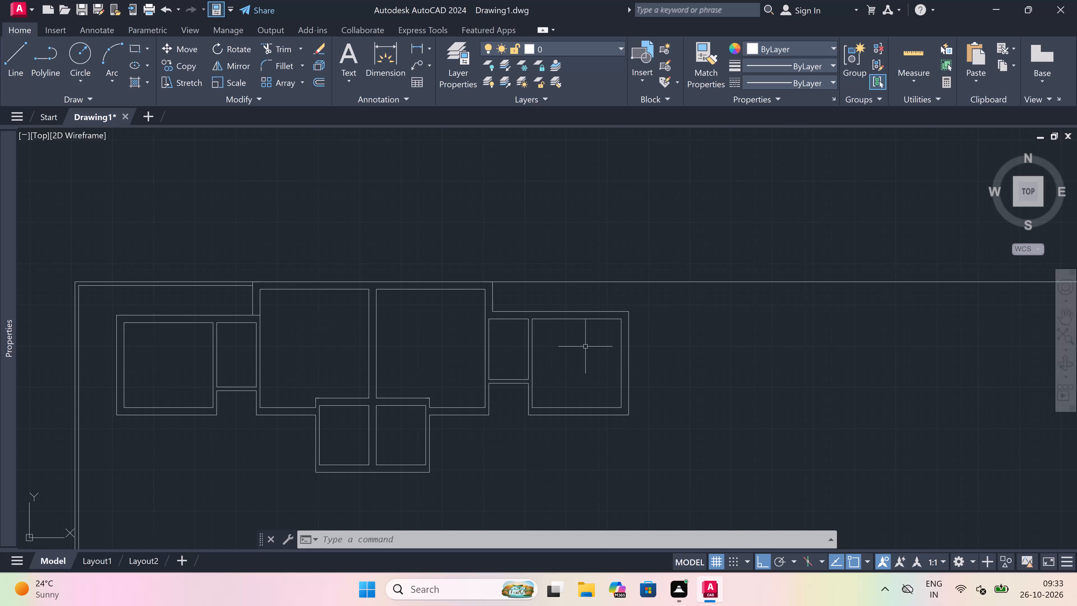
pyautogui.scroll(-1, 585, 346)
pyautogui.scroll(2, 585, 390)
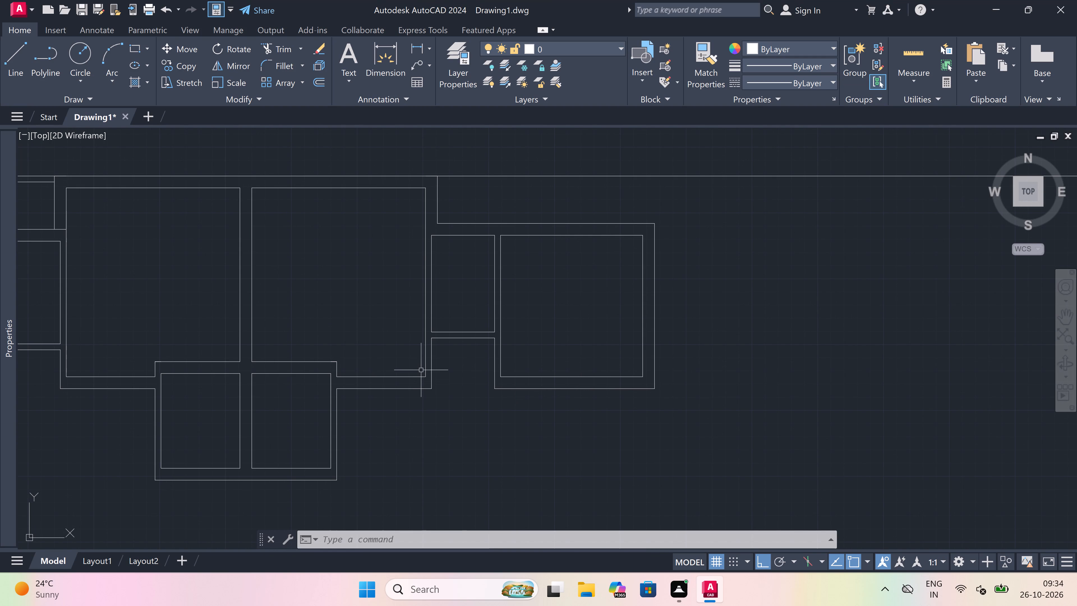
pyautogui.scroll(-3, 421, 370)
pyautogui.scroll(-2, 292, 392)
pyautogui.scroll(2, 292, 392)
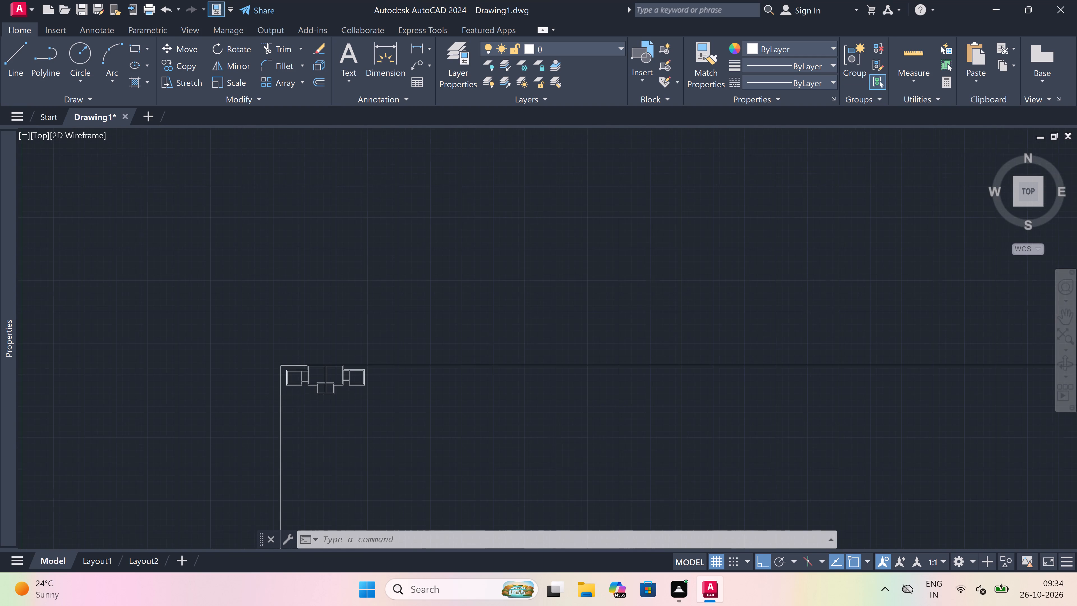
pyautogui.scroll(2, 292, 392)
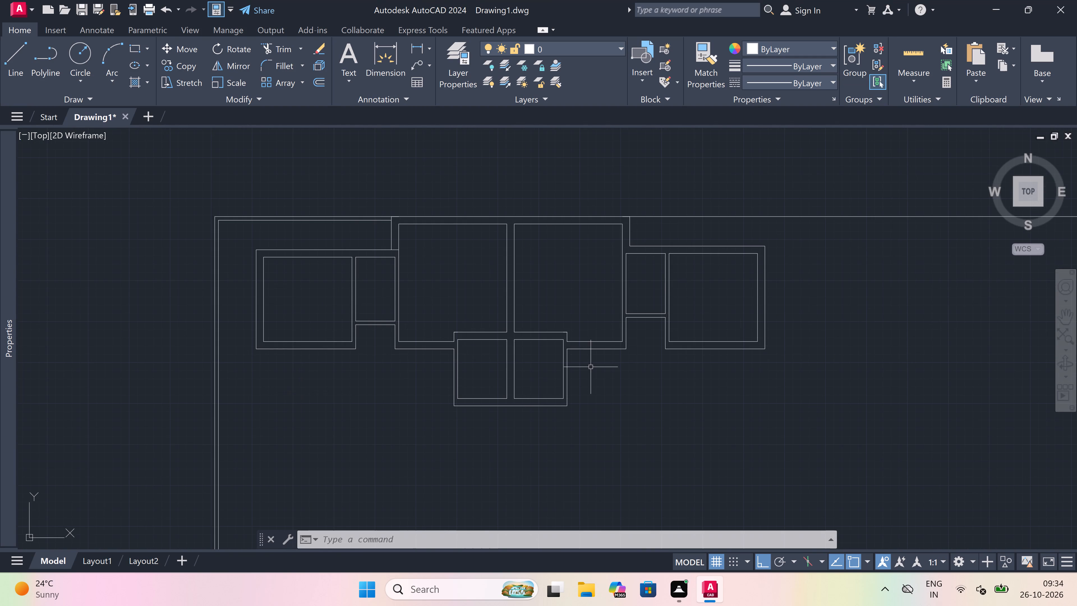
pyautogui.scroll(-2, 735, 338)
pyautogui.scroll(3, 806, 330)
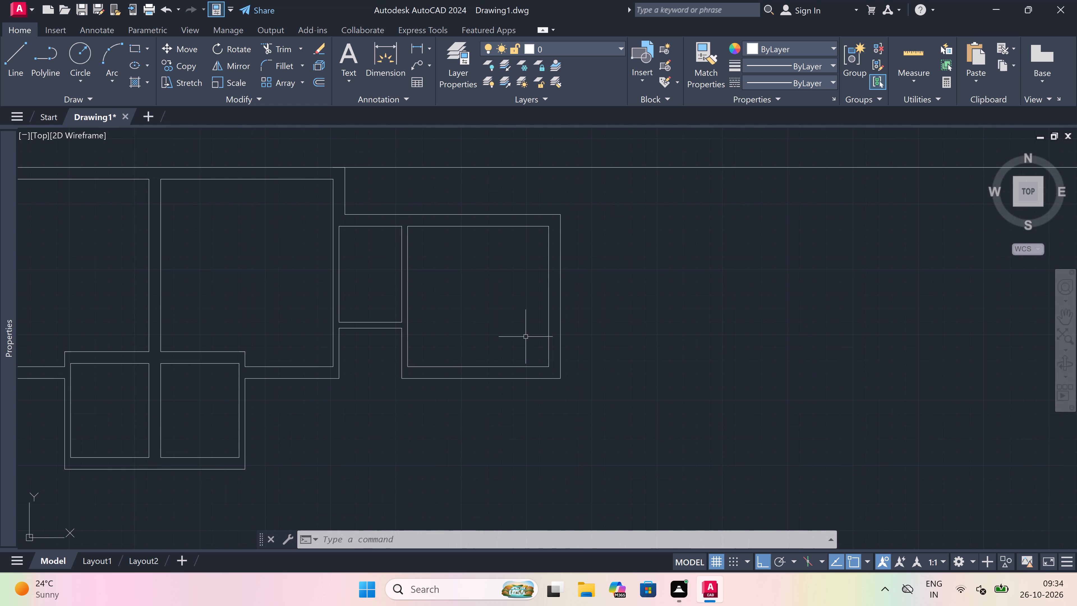
# Draw a line from the central room's outer northeast corner 4.5" down and about 58' east, parallel to the outer north line.
pyautogui.press('l')
pyautogui.press('space')
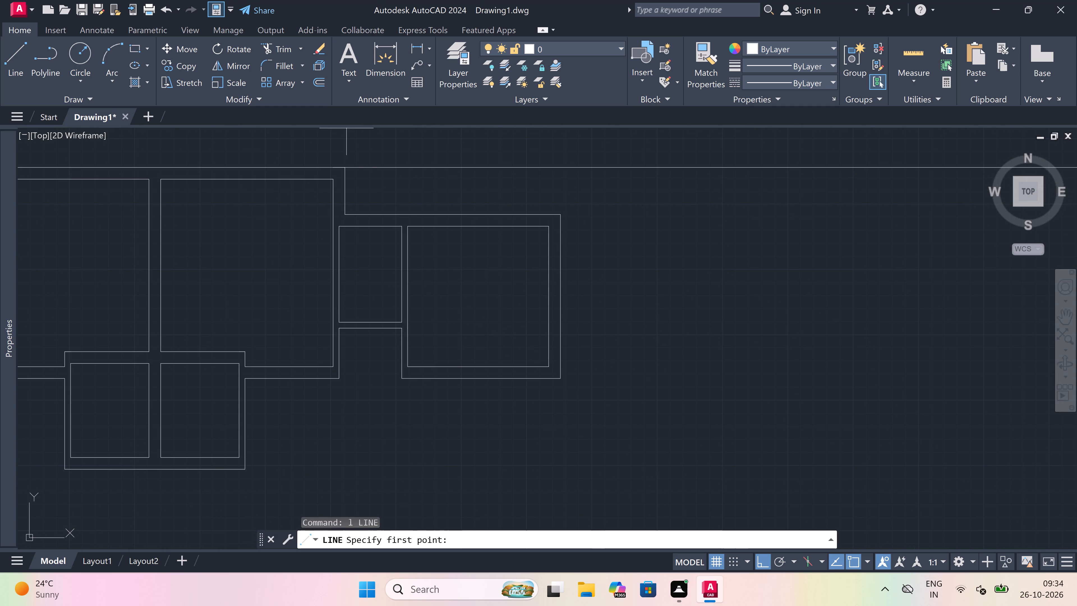
pyautogui.scroll(3, 345, 162)
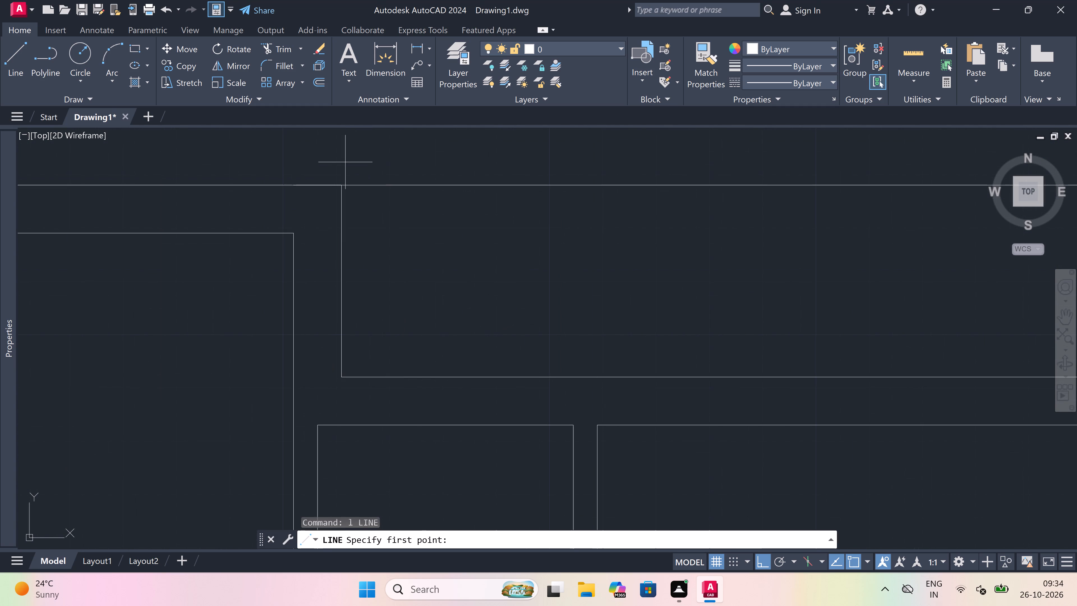
pyautogui.click(345, 185)
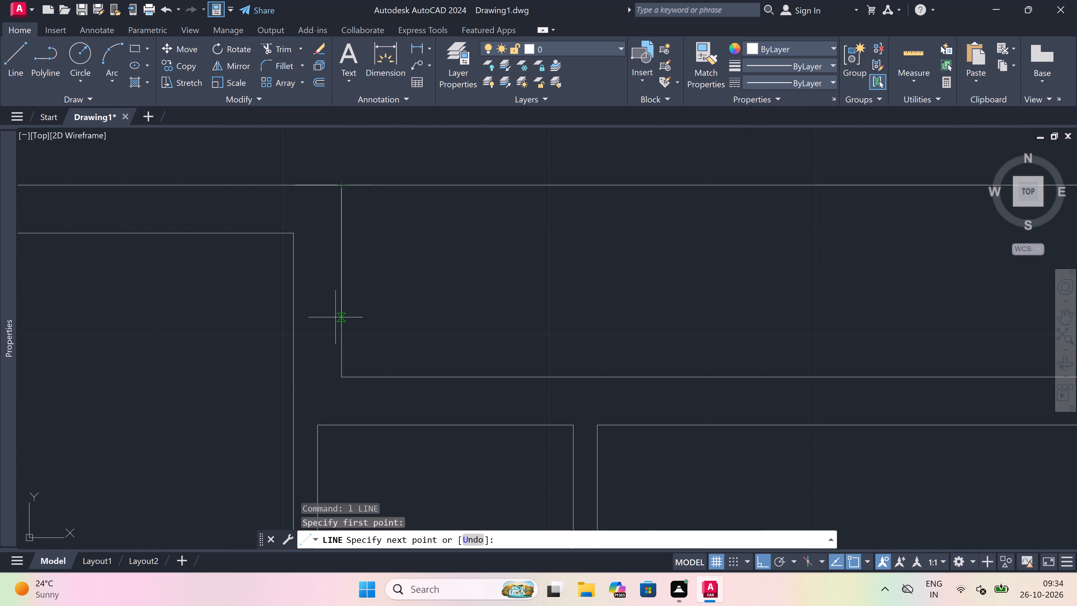
pyautogui.write('4.5"')
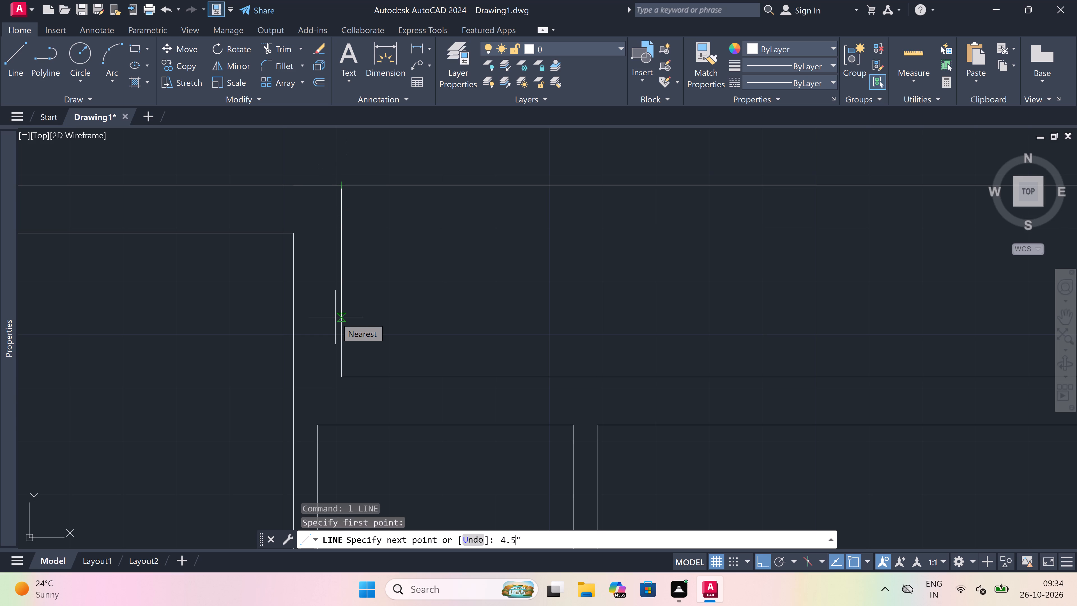
pyautogui.press('space')
pyautogui.scroll(-4, 335, 318)
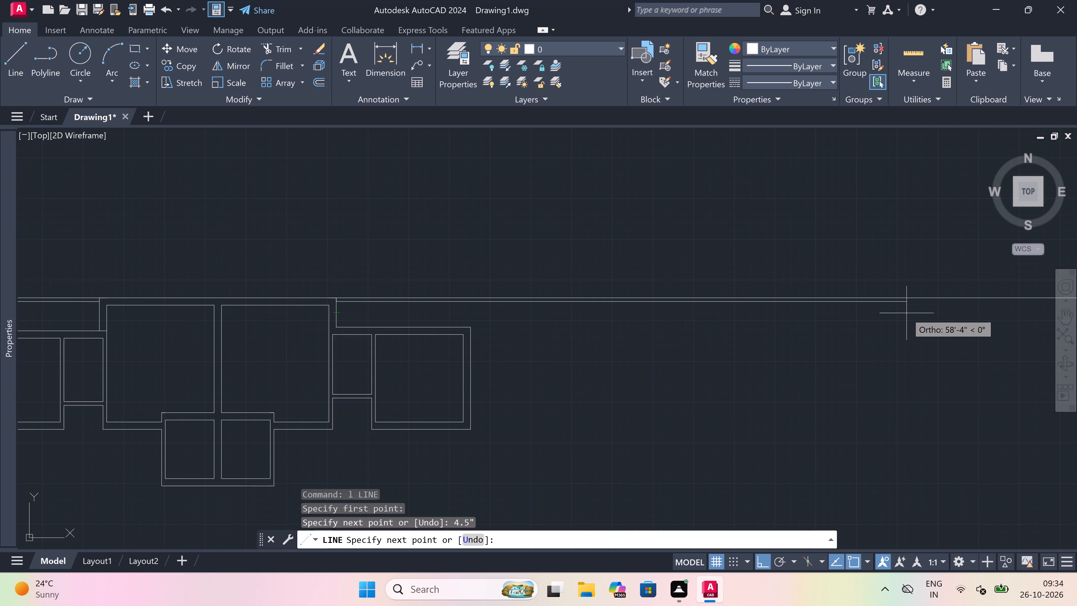
pyautogui.scroll(6, 908, 312)
pyautogui.scroll(-2, 908, 305)
pyautogui.click(904, 240)
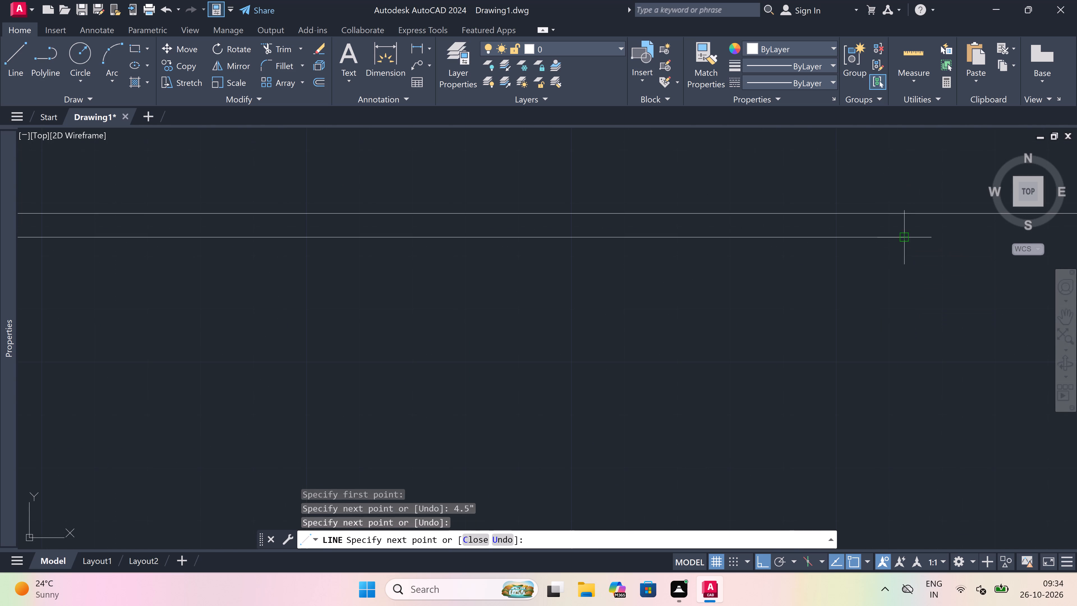
pyautogui.press('Escape')
# Offset the outer east line of the large east room 3'10" to the east.
pyautogui.scroll(-6, 615, 300)
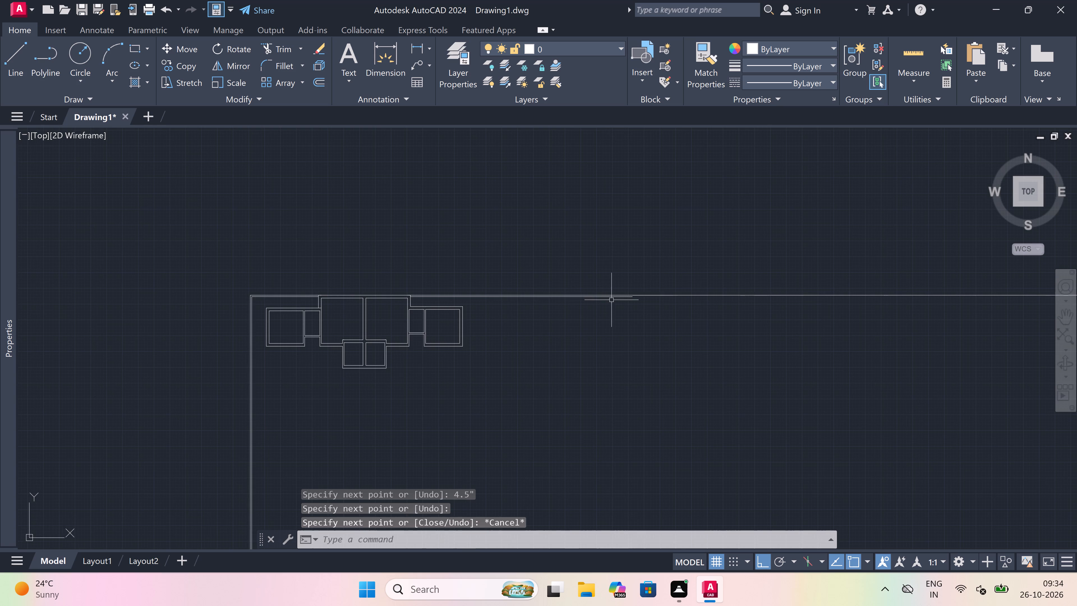
pyautogui.scroll(3, 391, 301)
pyautogui.scroll(4, 446, 264)
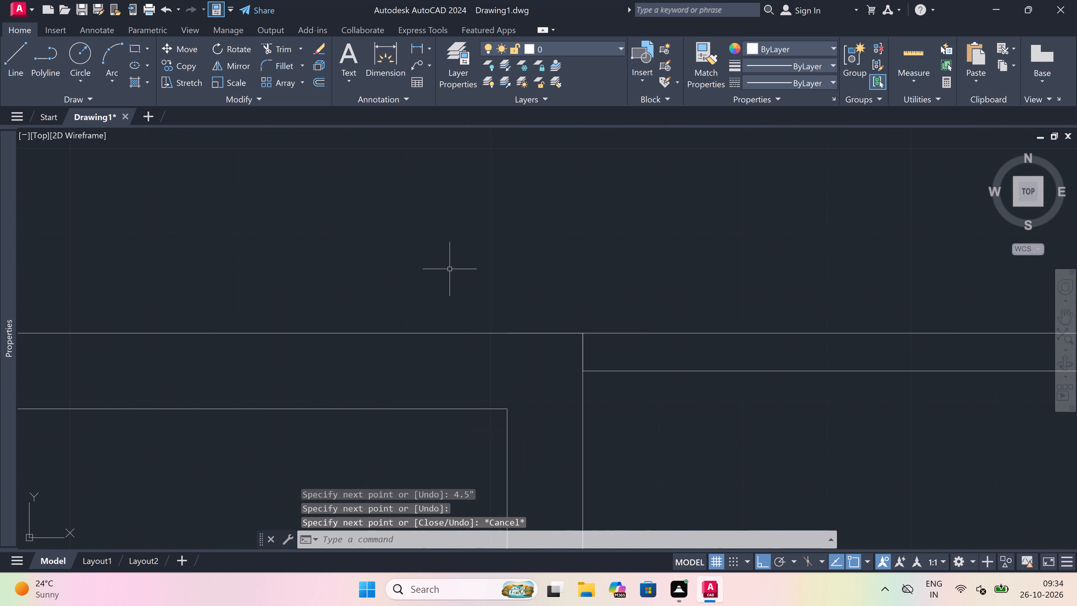
pyautogui.scroll(-4, 528, 335)
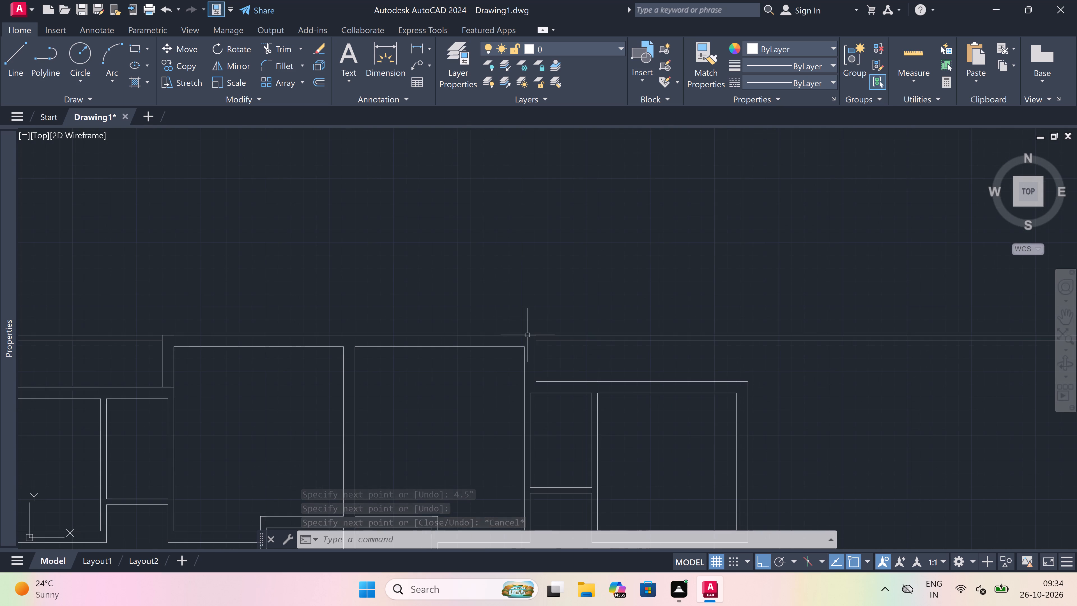
pyautogui.scroll(-2, 528, 335)
pyautogui.scroll(1, 548, 349)
pyautogui.scroll(-3, 549, 349)
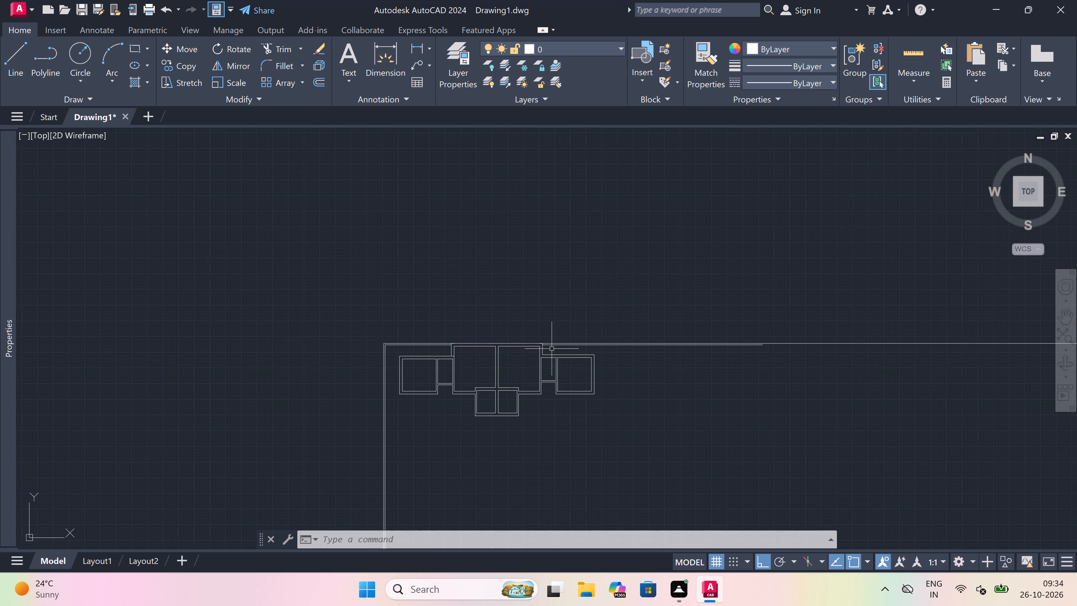
pyautogui.scroll(2, 588, 362)
pyautogui.scroll(2, 610, 351)
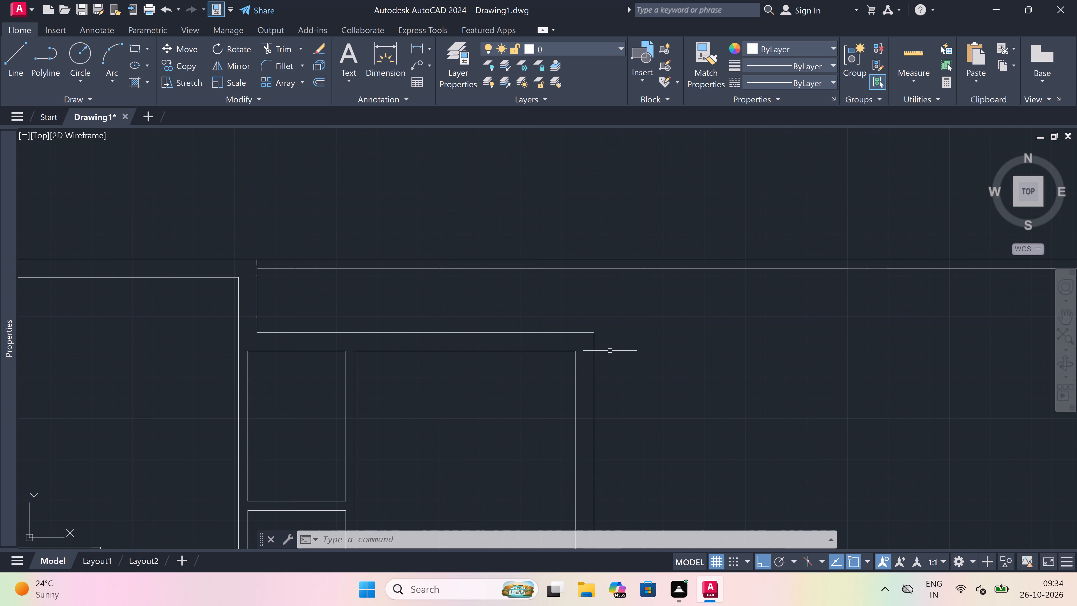
pyautogui.press('o')
pyautogui.press('space')
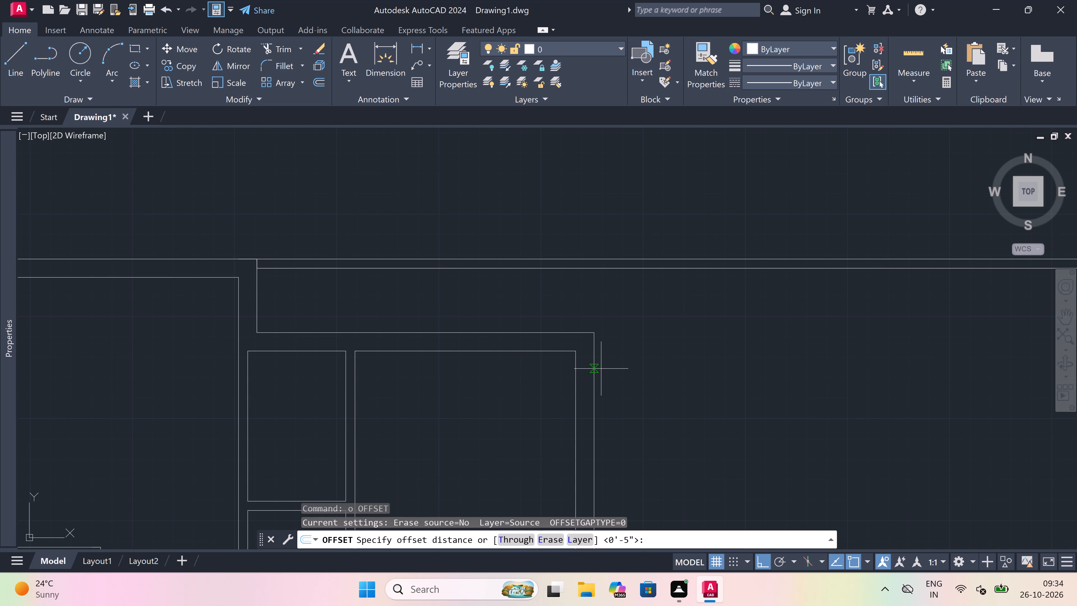
pyautogui.click(601, 369)
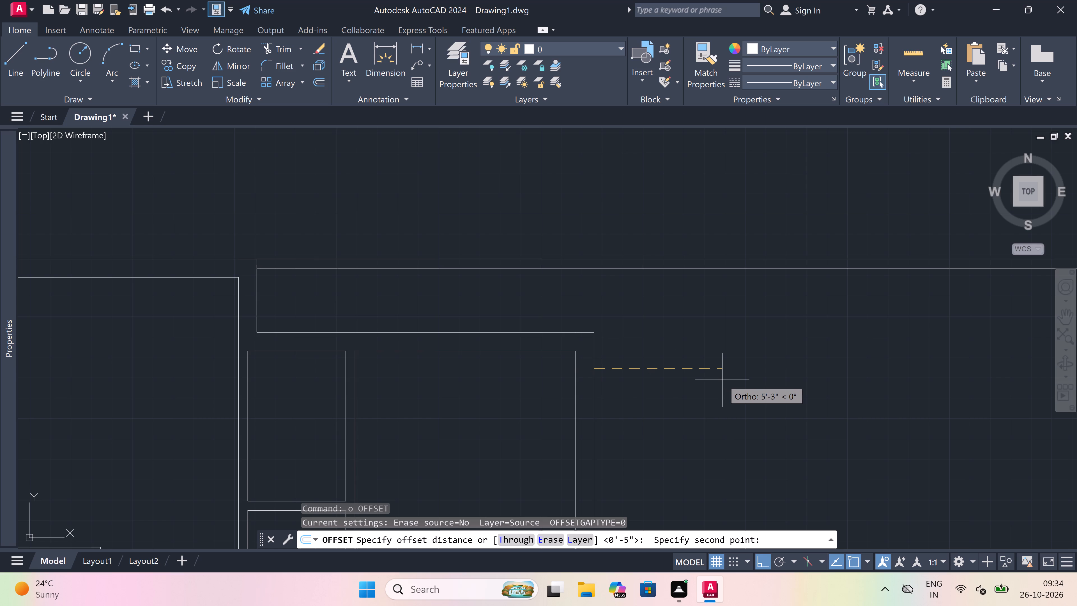
pyautogui.write('3\'10"')
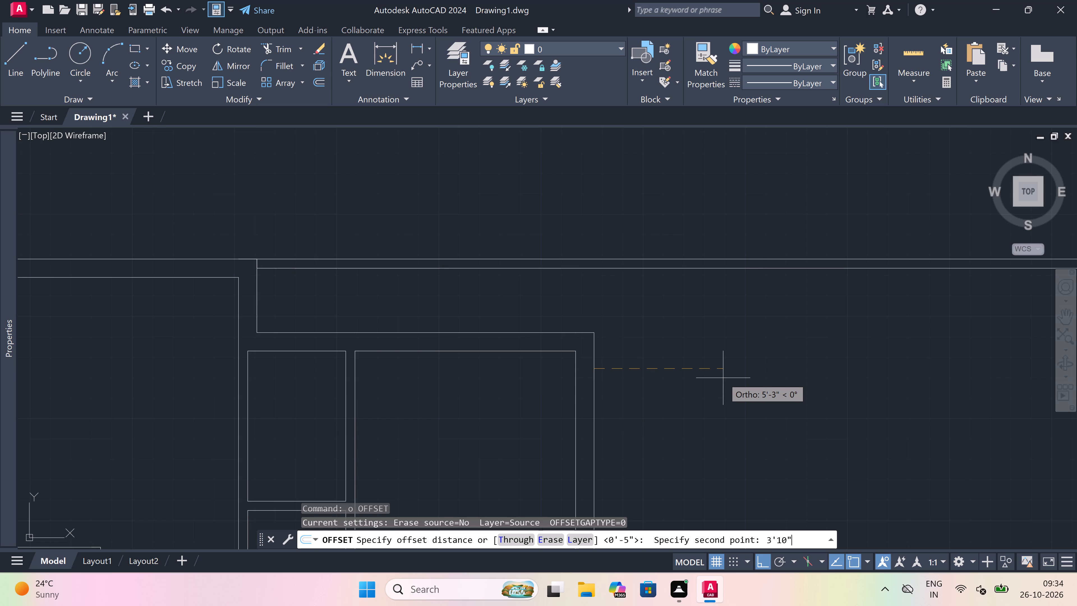
pyautogui.press('space')
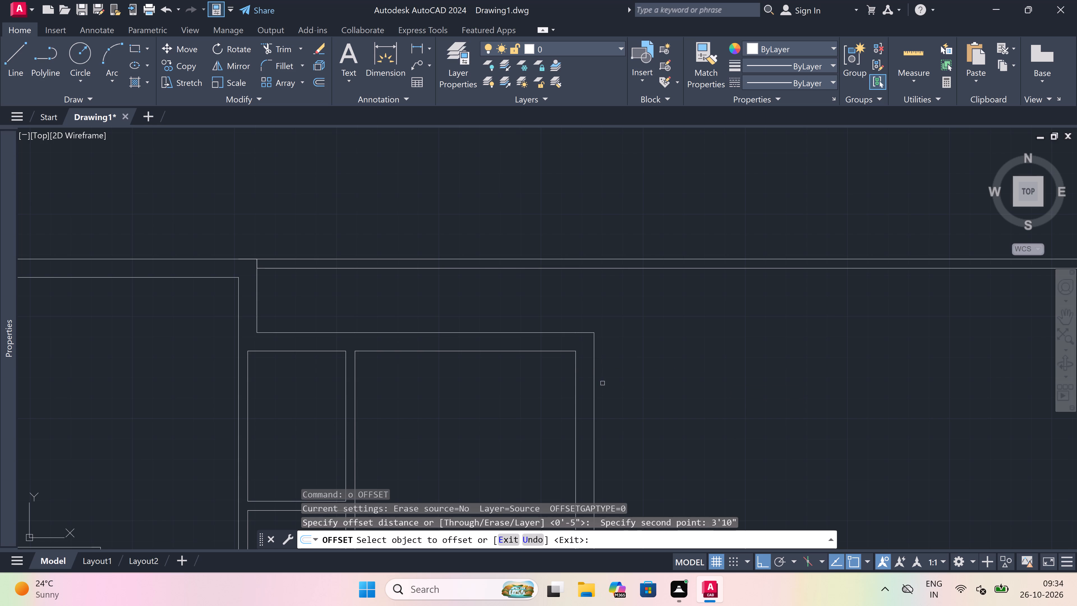
pyautogui.moveTo(594, 370); pyautogui.dragTo(629, 370)
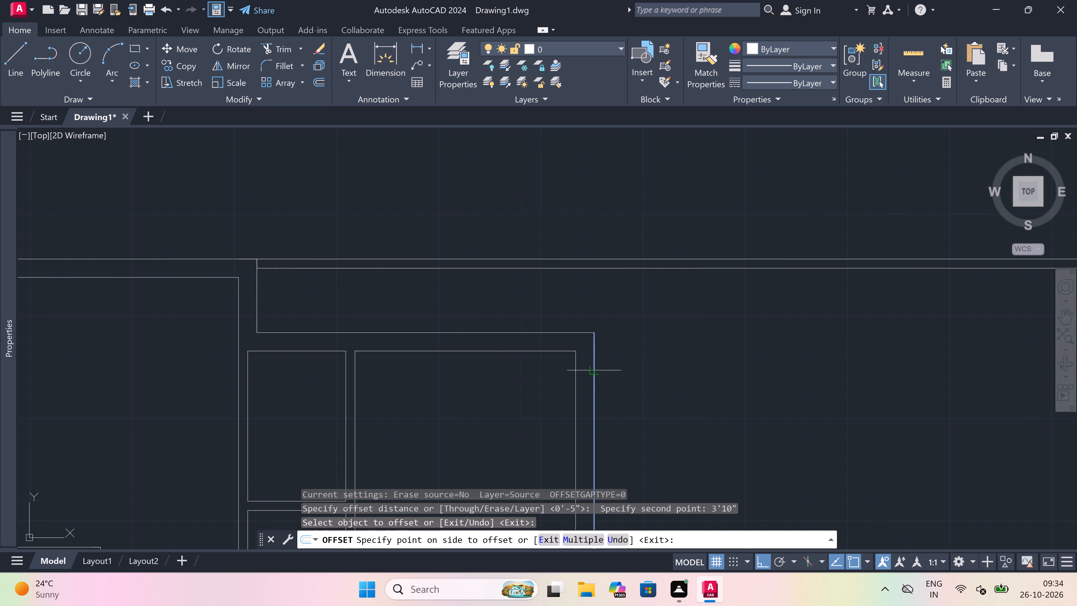
pyautogui.click(678, 368)
pyautogui.press('Escape')
# Offset the new vertical line east of the large east room 4.5" further east.
pyautogui.press('space')
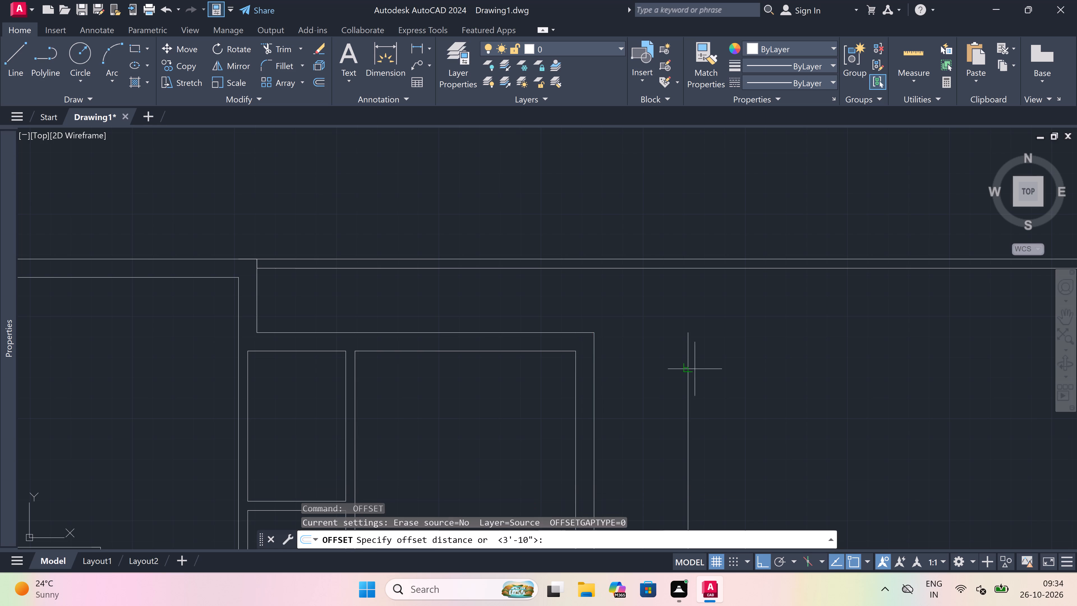
pyautogui.click(688, 369)
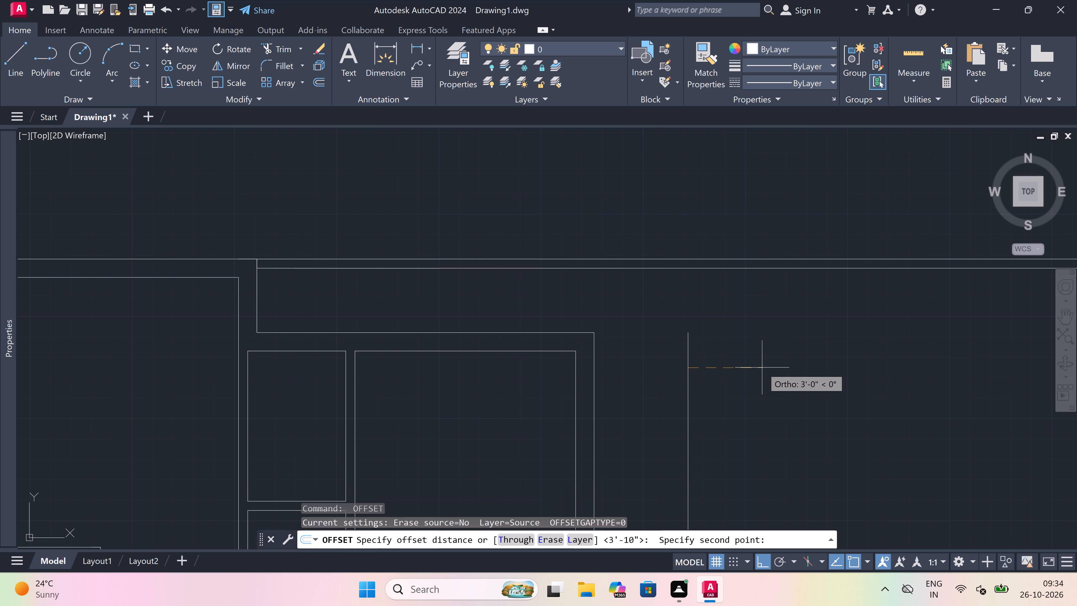
pyautogui.write('4.5"')
pyautogui.press('space')
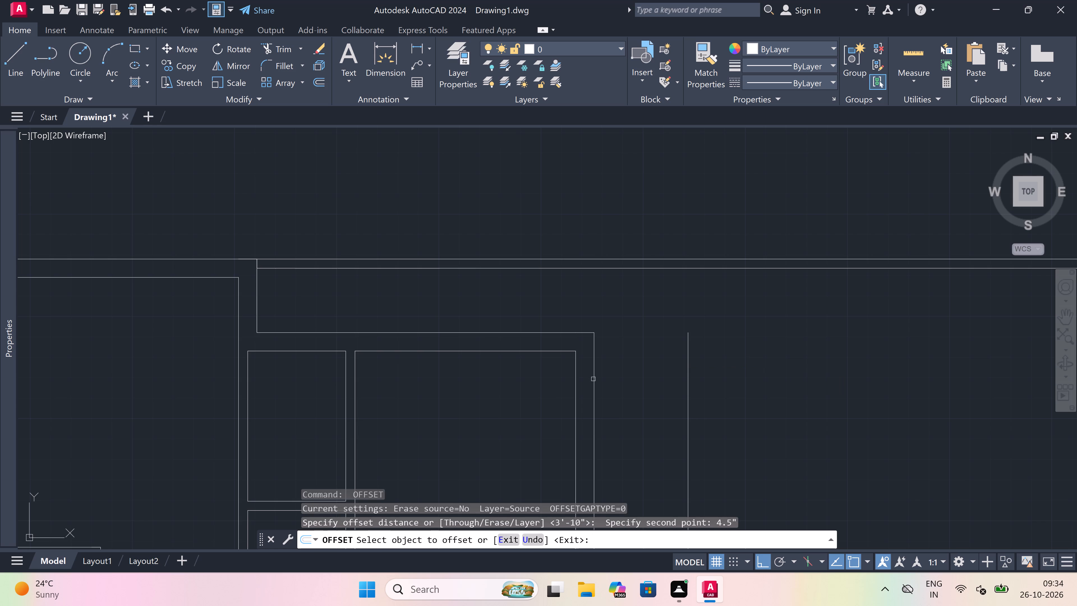
pyautogui.moveTo(689, 369); pyautogui.dragTo(755, 363)
pyautogui.click(768, 361)
pyautogui.press('Escape')
# Extend the new east wall's inner line north to the inner north line and its outer line to the outer north line.
pyautogui.write('ex')
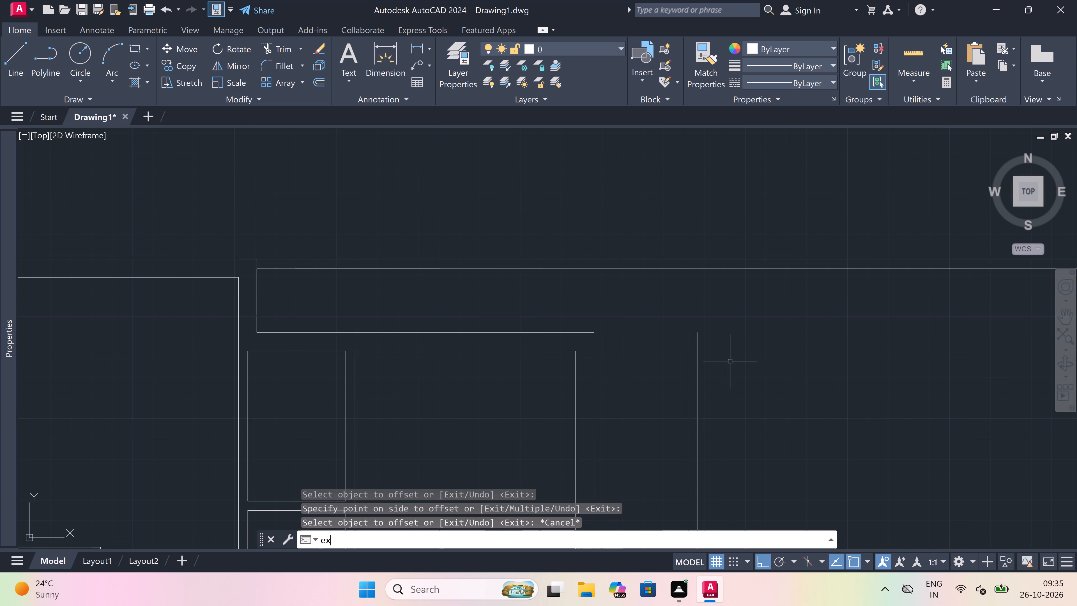
pyautogui.press('space')
pyautogui.click(730, 361)
pyautogui.click(669, 379)
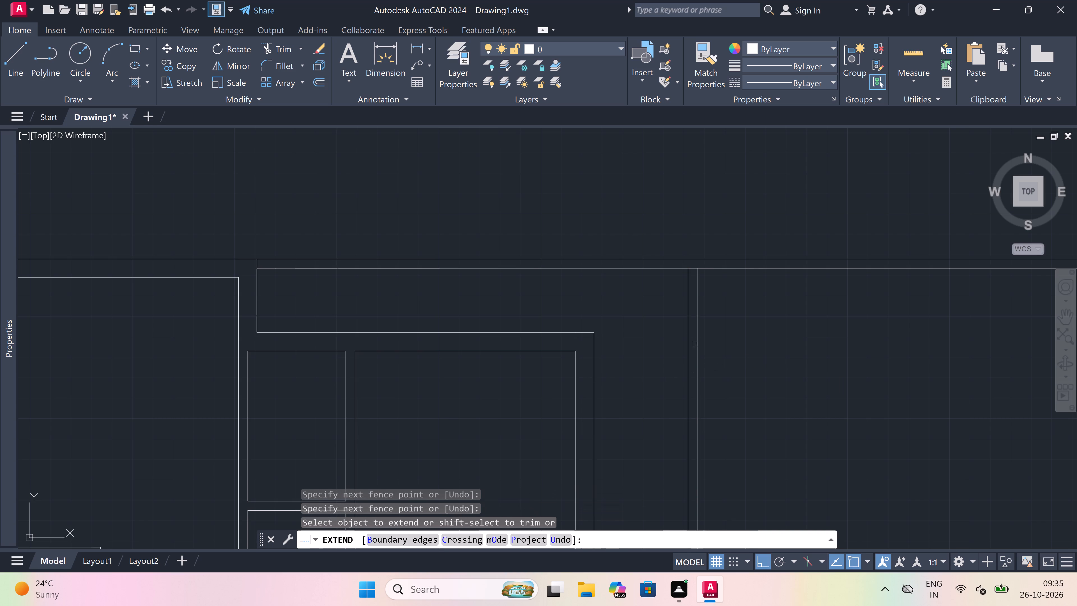
pyautogui.click(698, 292)
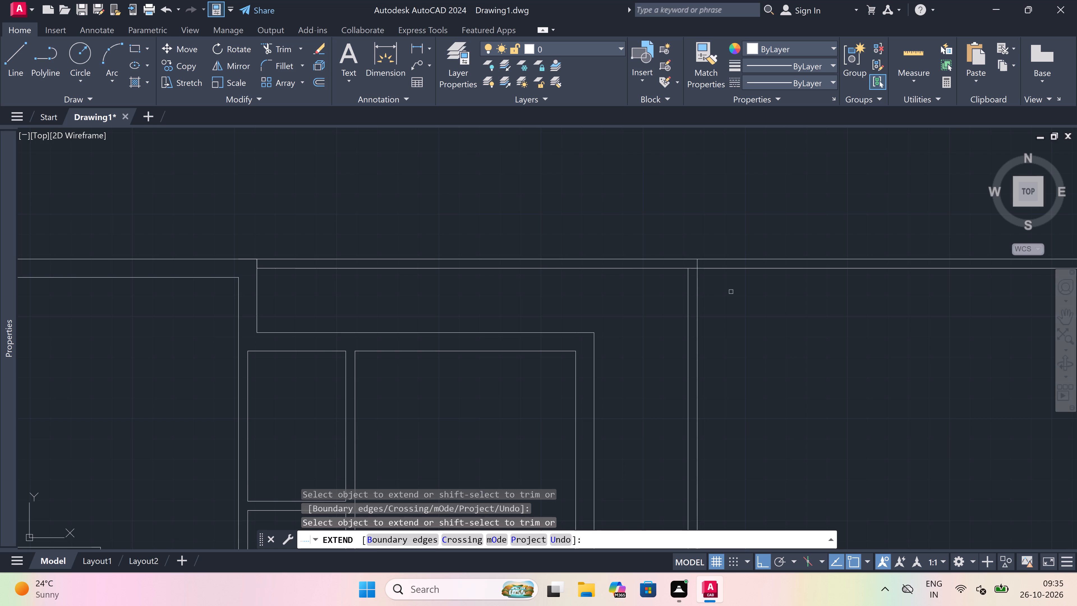
pyautogui.press('Escape')
# Trim both north wall lines beyond the new east wall, and the inner north line's stub between the east wall's two lines.
pyautogui.write('tr')
pyautogui.press('space')
pyautogui.moveTo(764, 235); pyautogui.dragTo(765, 240)
pyautogui.moveTo(776, 337); pyautogui.dragTo(776, 333)
pyautogui.scroll(2, 685, 258)
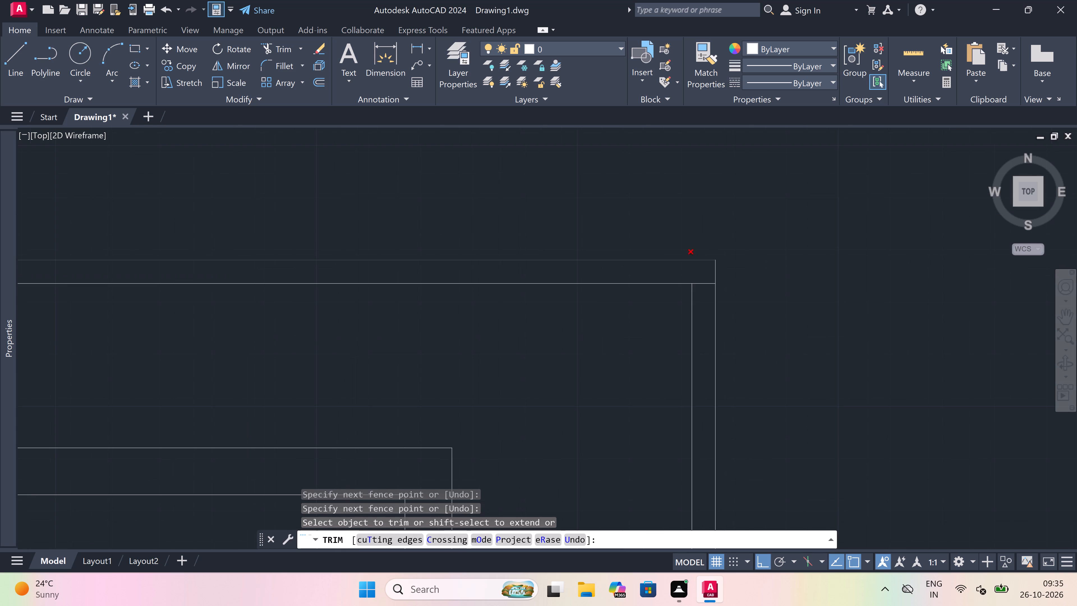
pyautogui.click(701, 283)
pyautogui.scroll(-3, 688, 274)
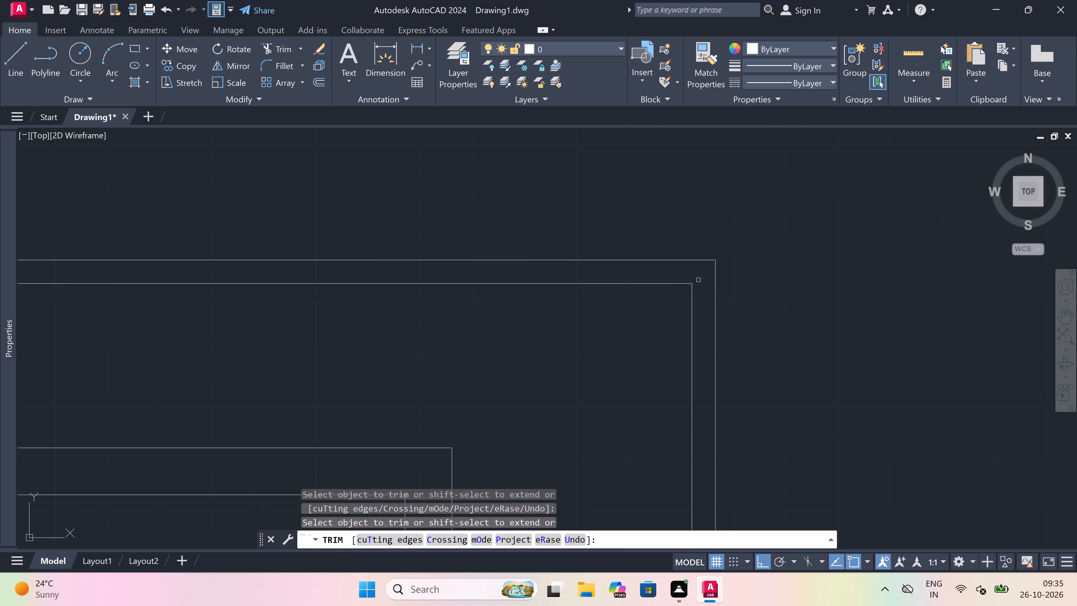
pyautogui.scroll(-5, 688, 274)
pyautogui.scroll(4, 684, 301)
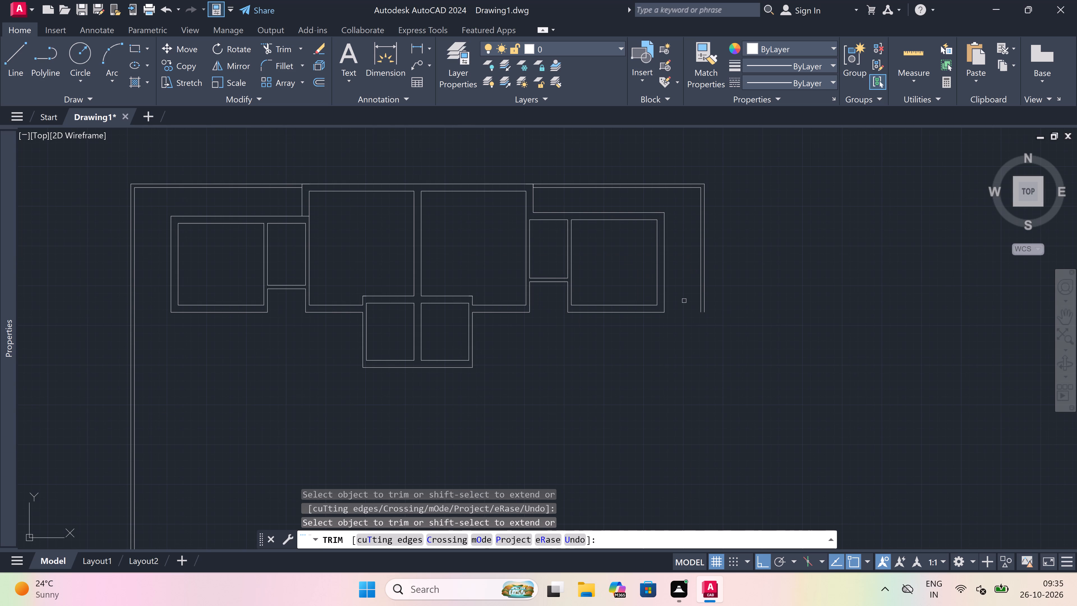
pyautogui.press('Escape')
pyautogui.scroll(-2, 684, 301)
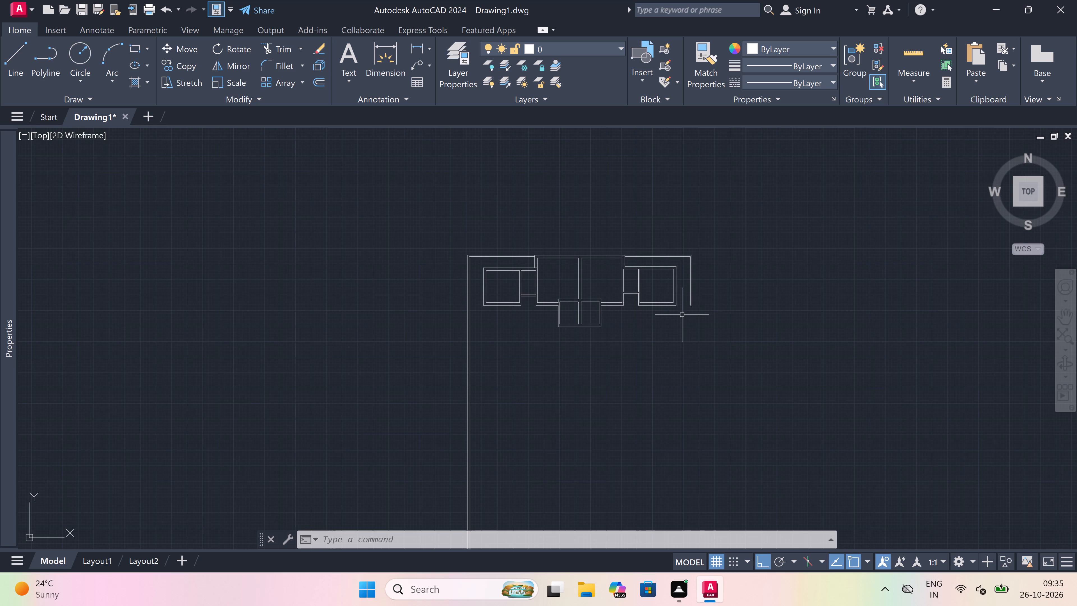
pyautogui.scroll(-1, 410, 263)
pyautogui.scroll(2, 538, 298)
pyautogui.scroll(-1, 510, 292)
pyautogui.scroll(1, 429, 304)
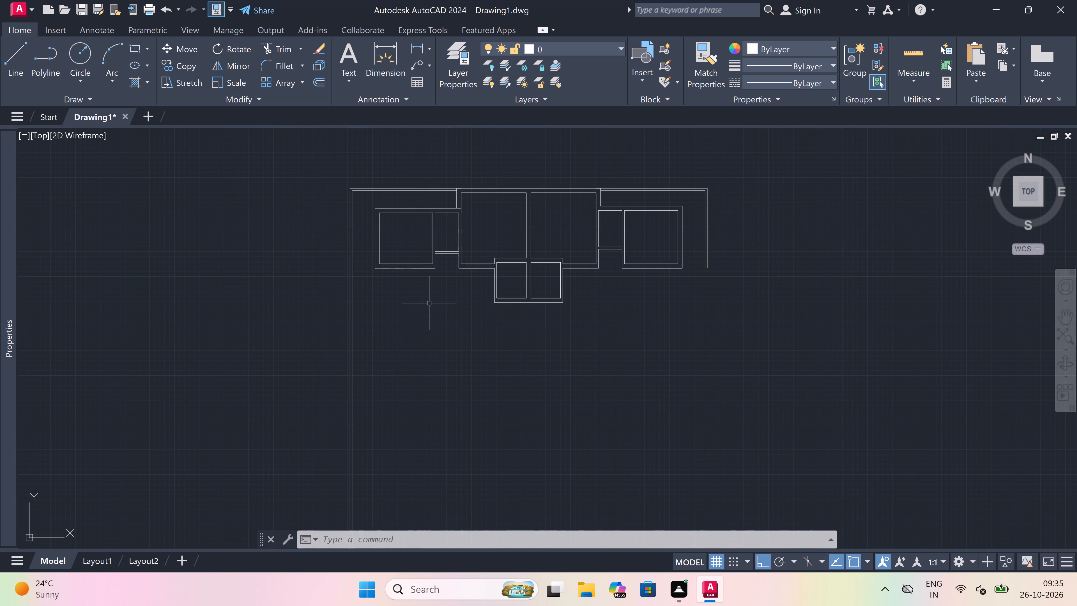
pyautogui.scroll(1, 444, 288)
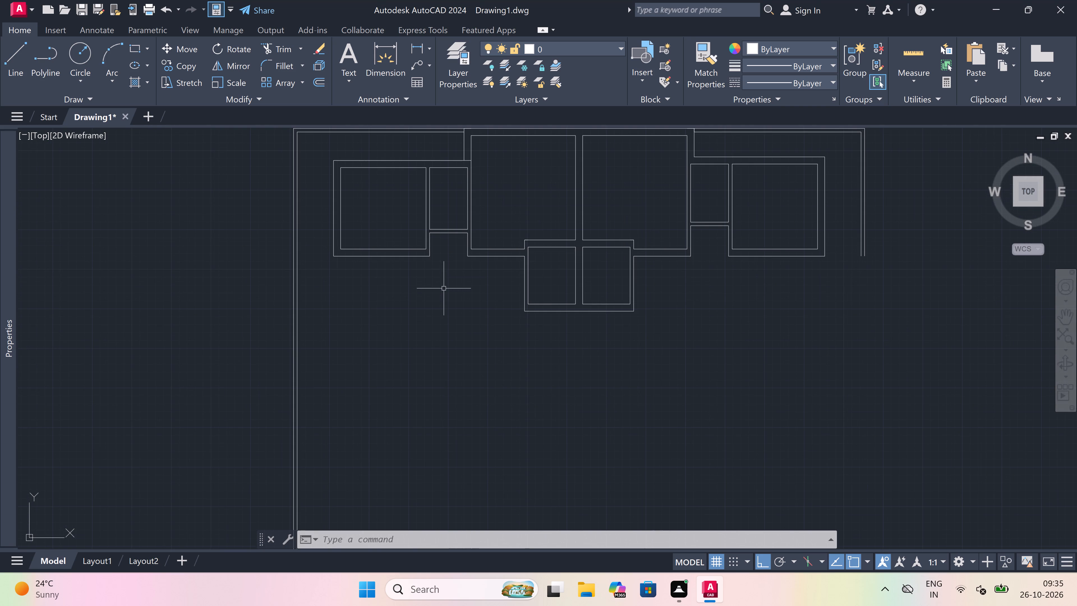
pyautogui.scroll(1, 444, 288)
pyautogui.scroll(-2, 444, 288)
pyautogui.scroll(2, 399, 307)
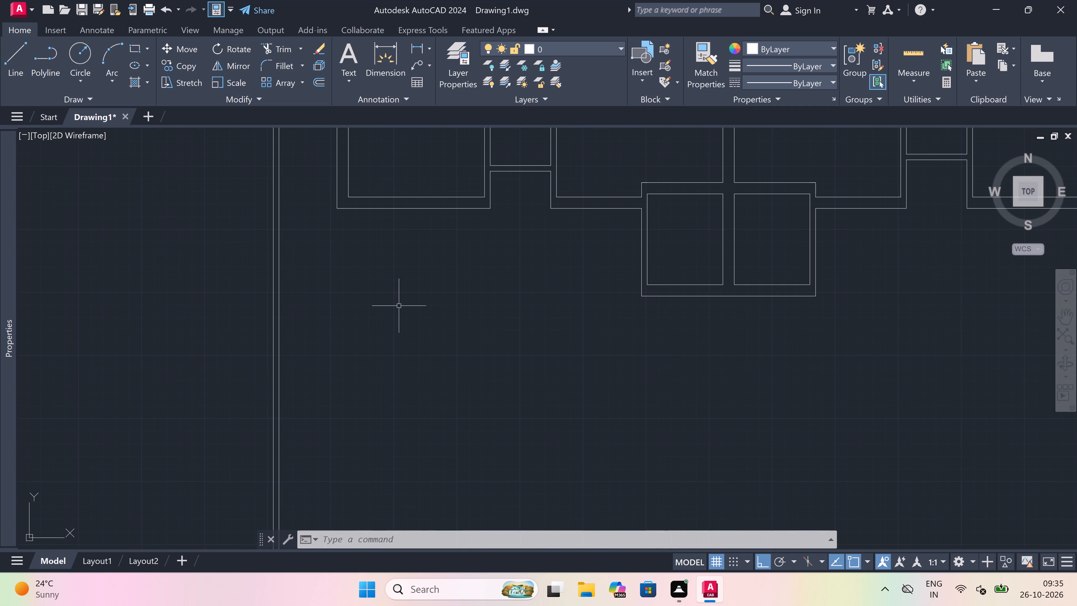
# Draw a vertical line south from the inner southeast corner of the small west room at the plan's south centre.
pyautogui.scroll(-2, 464, 265)
pyautogui.scroll(2, 538, 281)
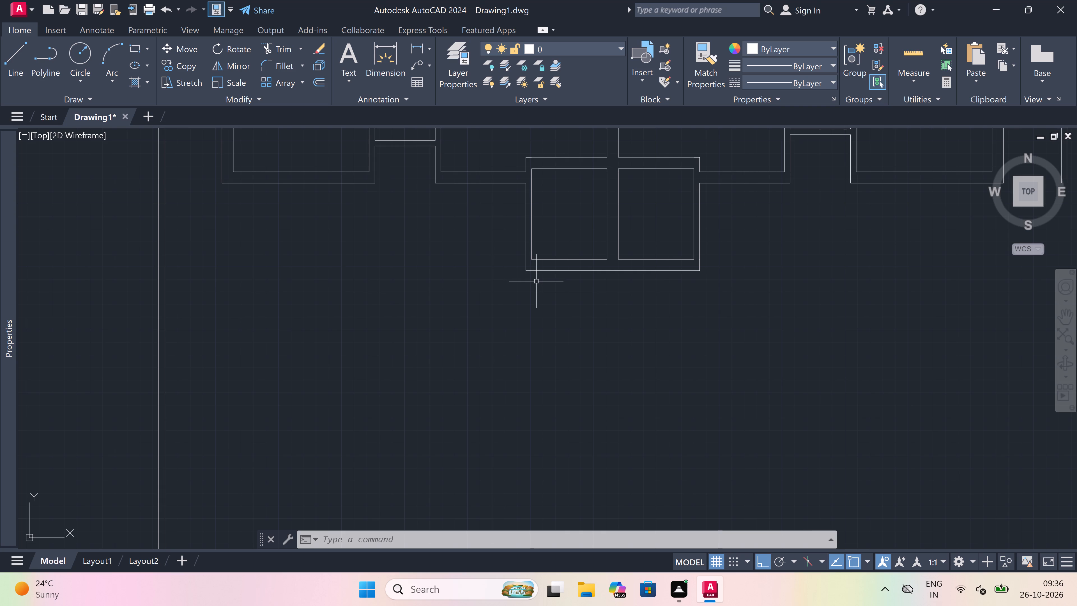
pyautogui.scroll(-1, 536, 281)
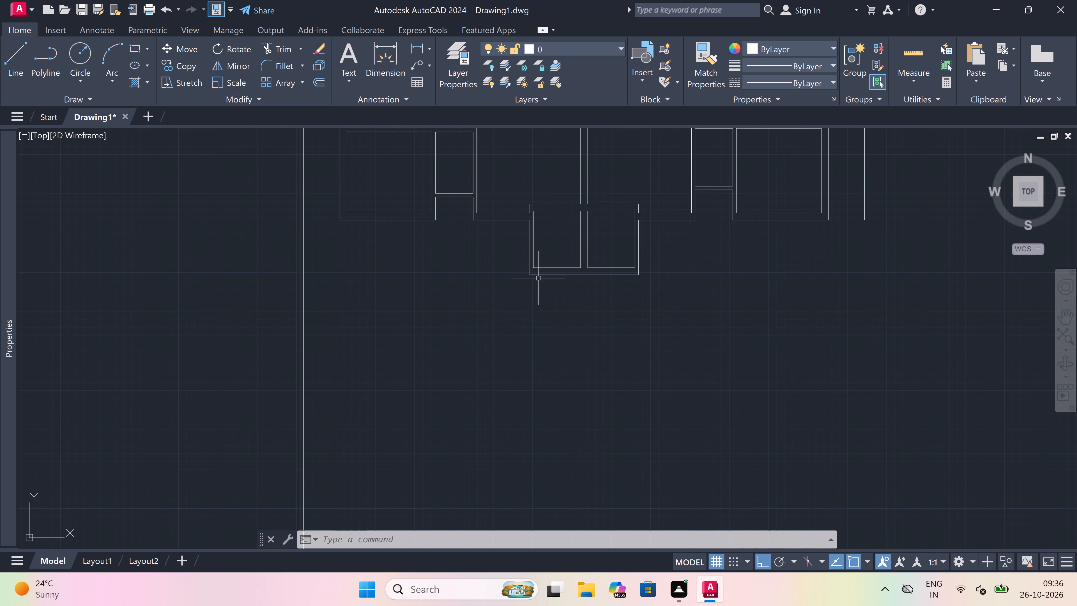
pyautogui.write('l')
pyautogui.press('space')
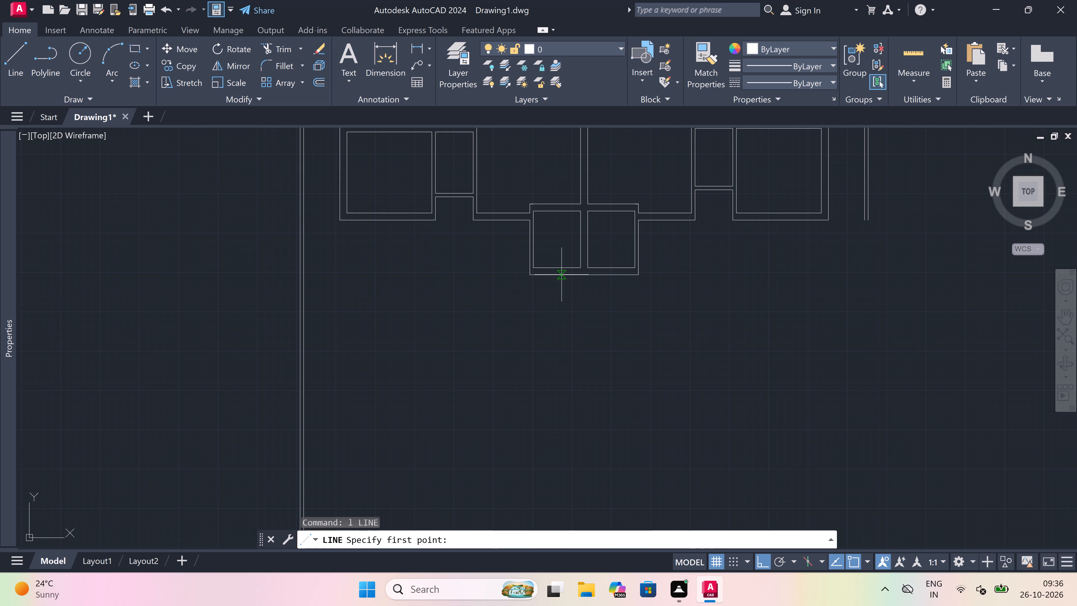
pyautogui.moveTo(578, 267); pyautogui.dragTo(580, 293)
pyautogui.scroll(-1, 586, 405)
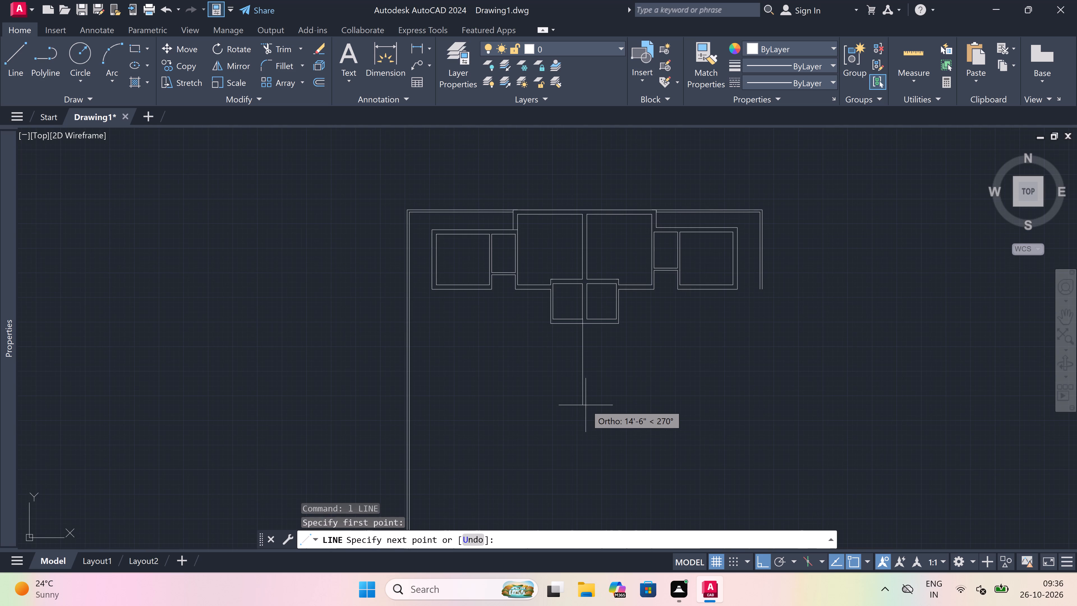
pyautogui.moveTo(583, 478); pyautogui.dragTo(584, 467)
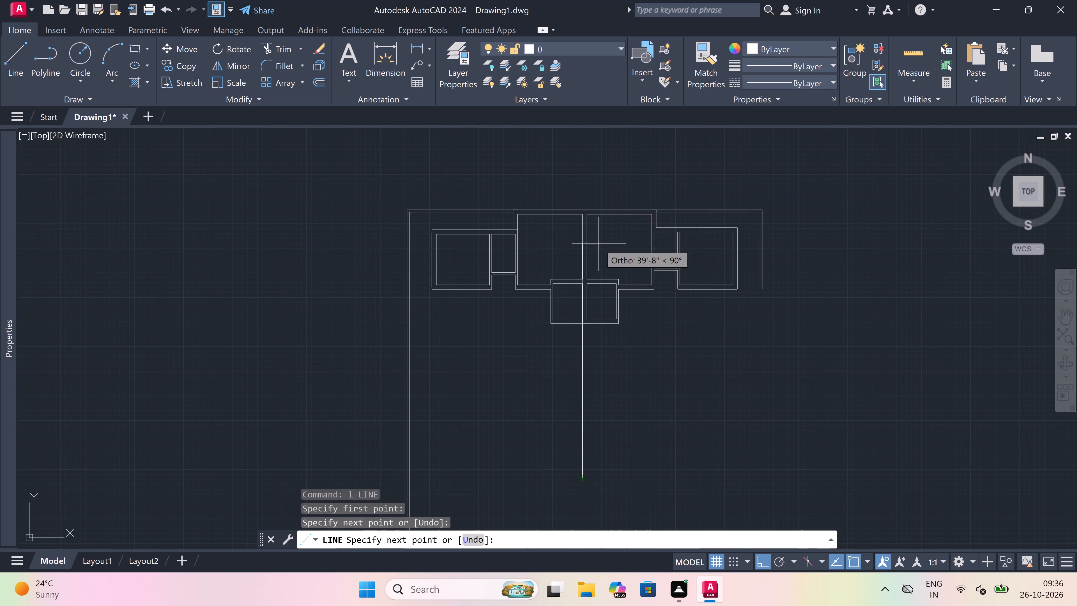
pyautogui.press('Escape')
# Draw a parallel line south from the inner southwest corner of the small east room, about as long as the first.
pyautogui.press('space')
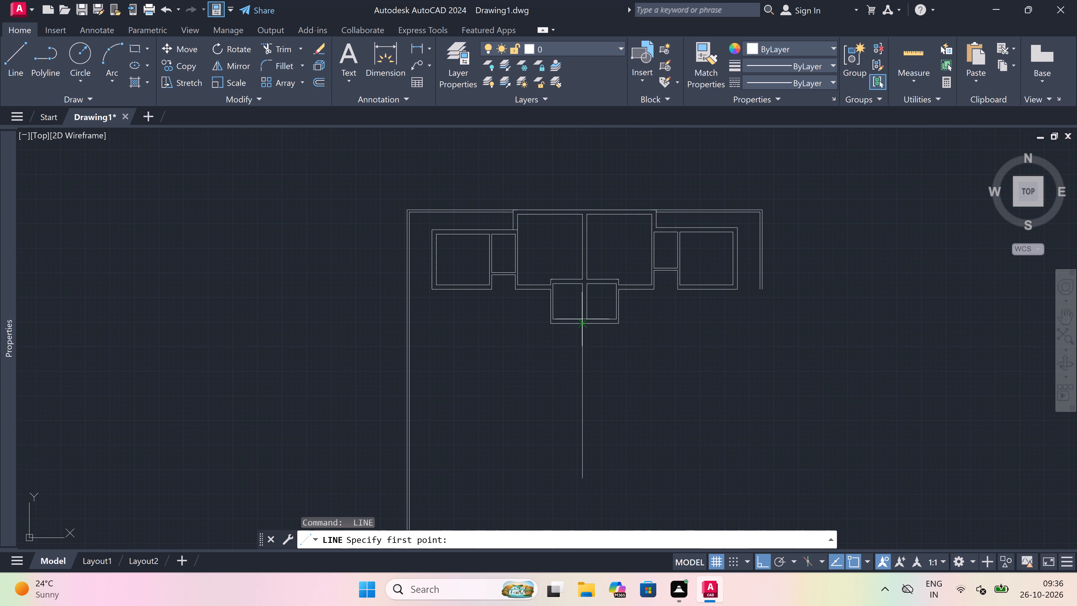
pyautogui.scroll(3, 583, 318)
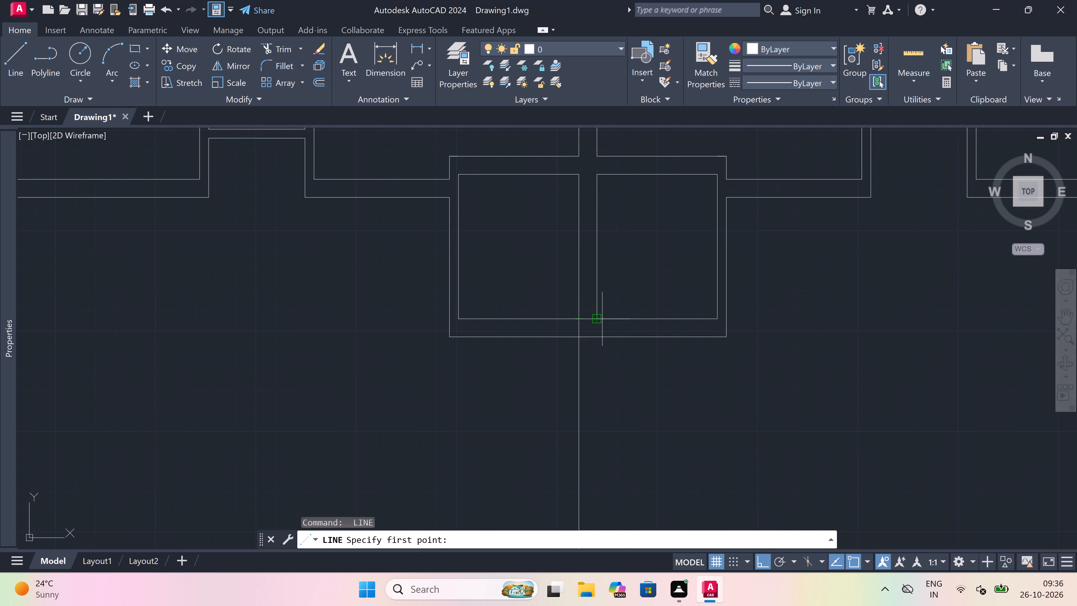
pyautogui.click(602, 319)
pyautogui.scroll(-3, 602, 319)
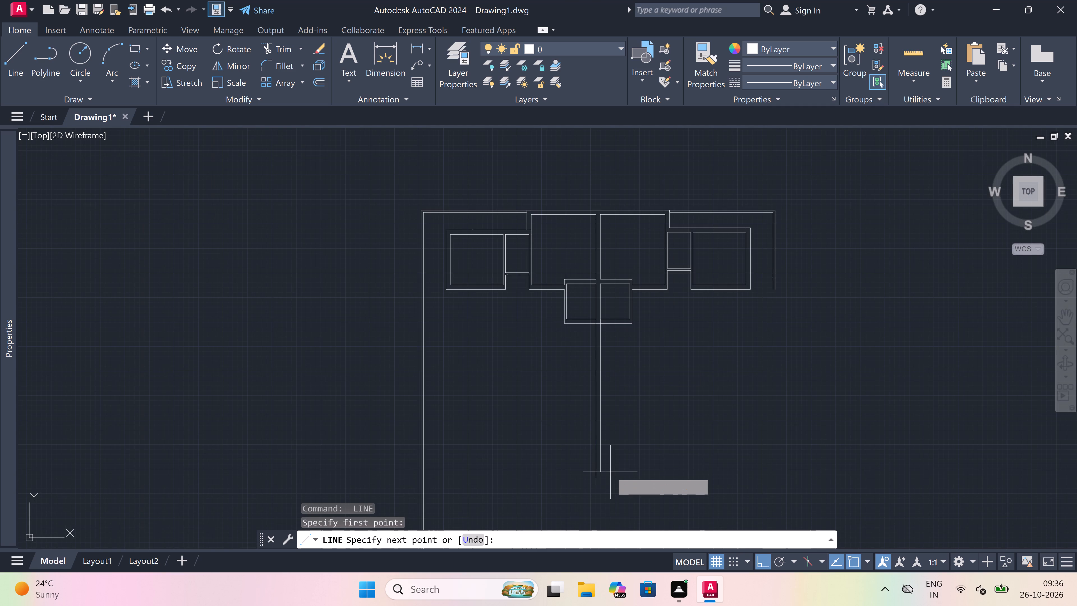
pyautogui.scroll(3, 587, 265)
pyautogui.scroll(-2, 587, 265)
pyautogui.scroll(4, 619, 333)
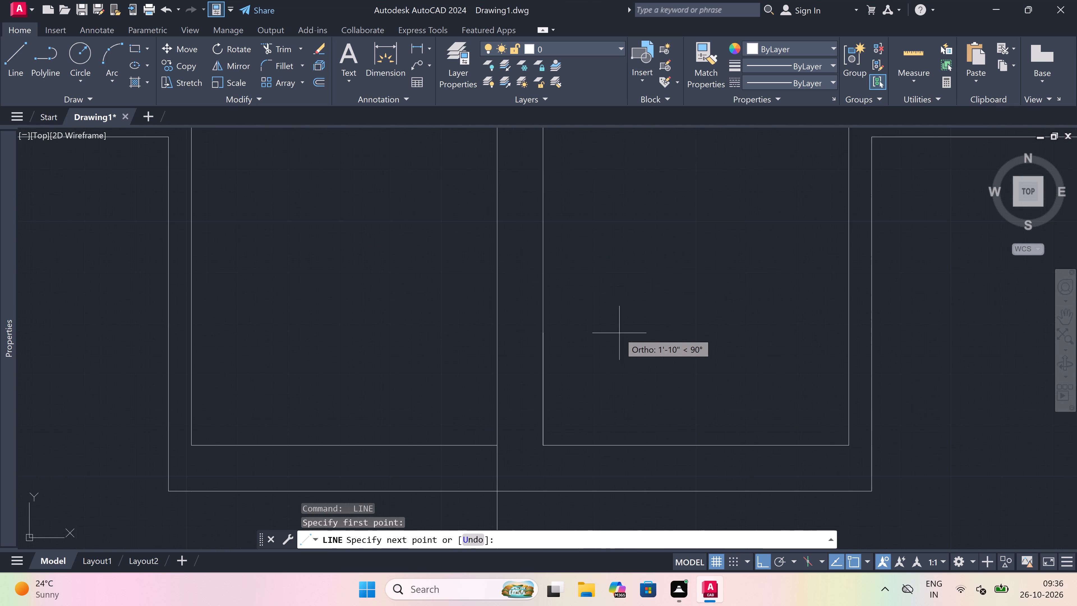
pyautogui.scroll(-3, 619, 333)
pyautogui.scroll(-3, 584, 321)
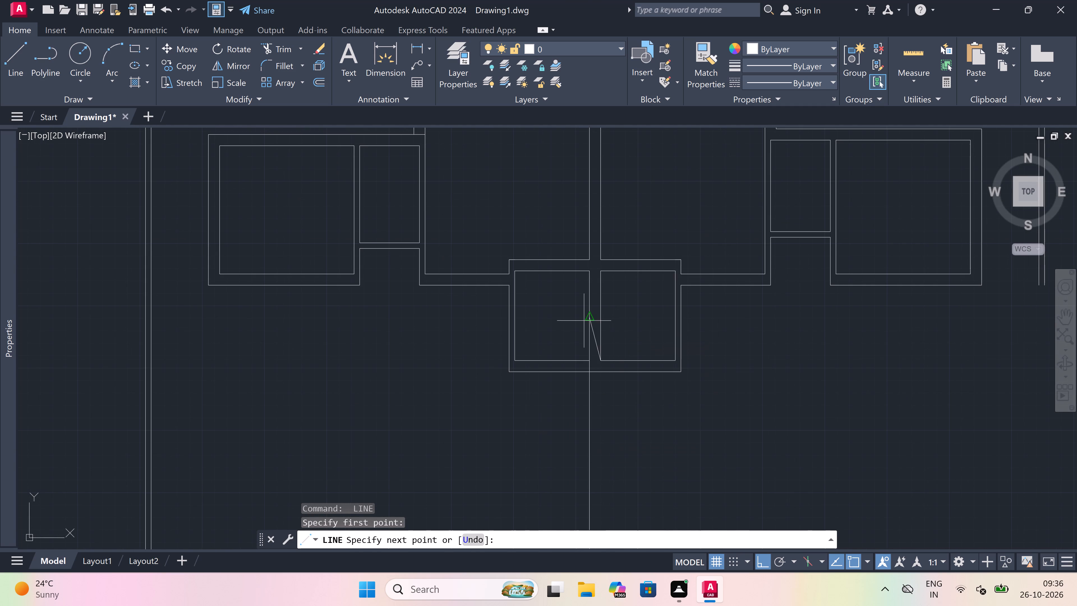
pyautogui.scroll(2, 599, 380)
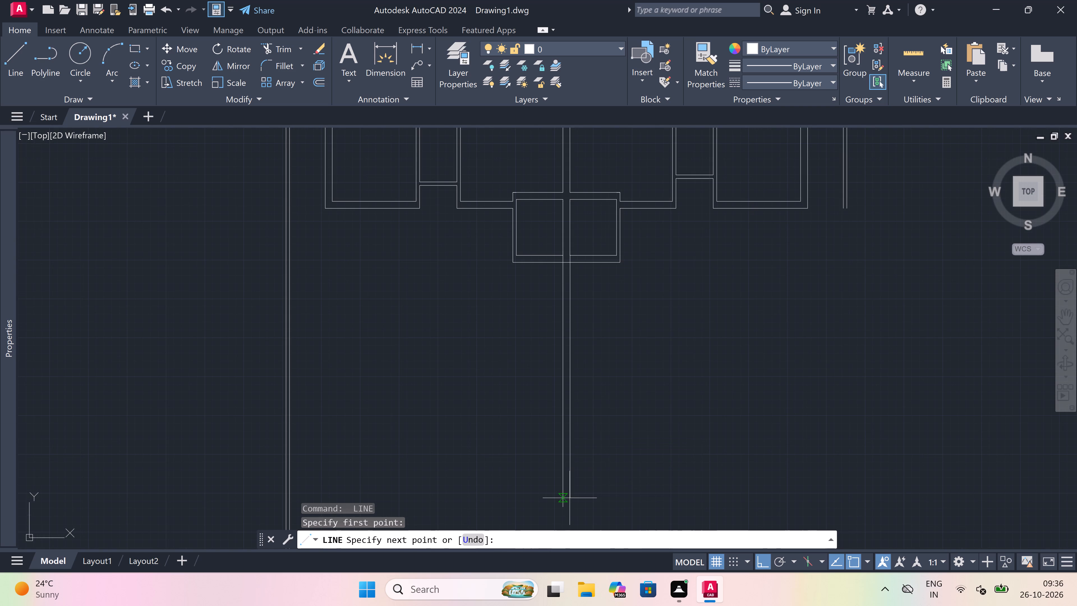
pyautogui.scroll(4, 568, 504)
pyautogui.moveTo(579, 499); pyautogui.dragTo(579, 467)
pyautogui.press('Escape')
# Trim both new vertical lines within the small rooms' south wall, and the outer south line between them.
pyautogui.scroll(-6, 482, 331)
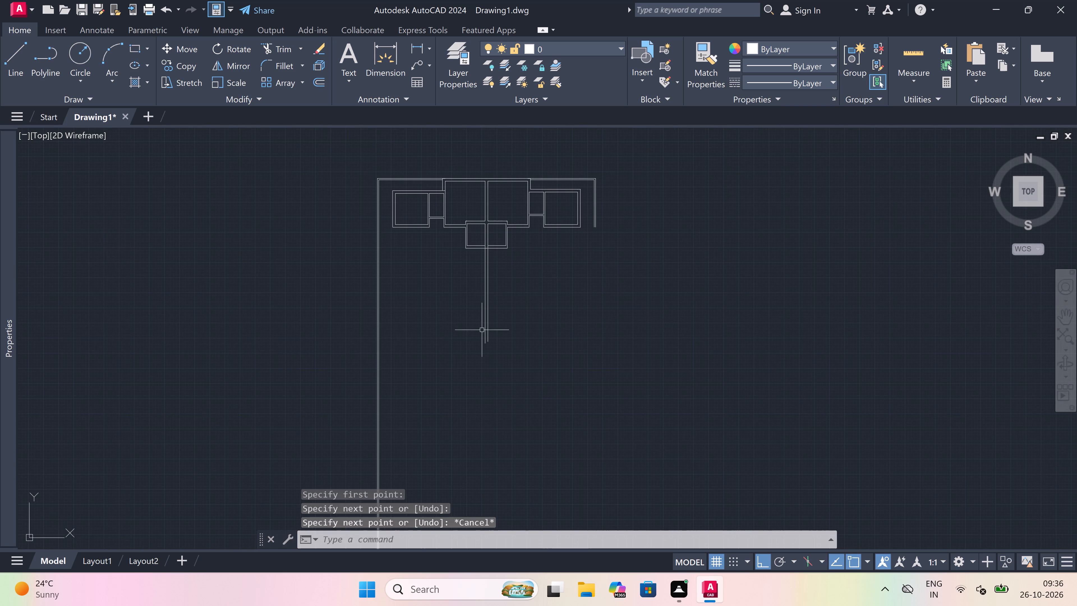
pyautogui.scroll(4, 451, 242)
pyautogui.scroll(-2, 599, 296)
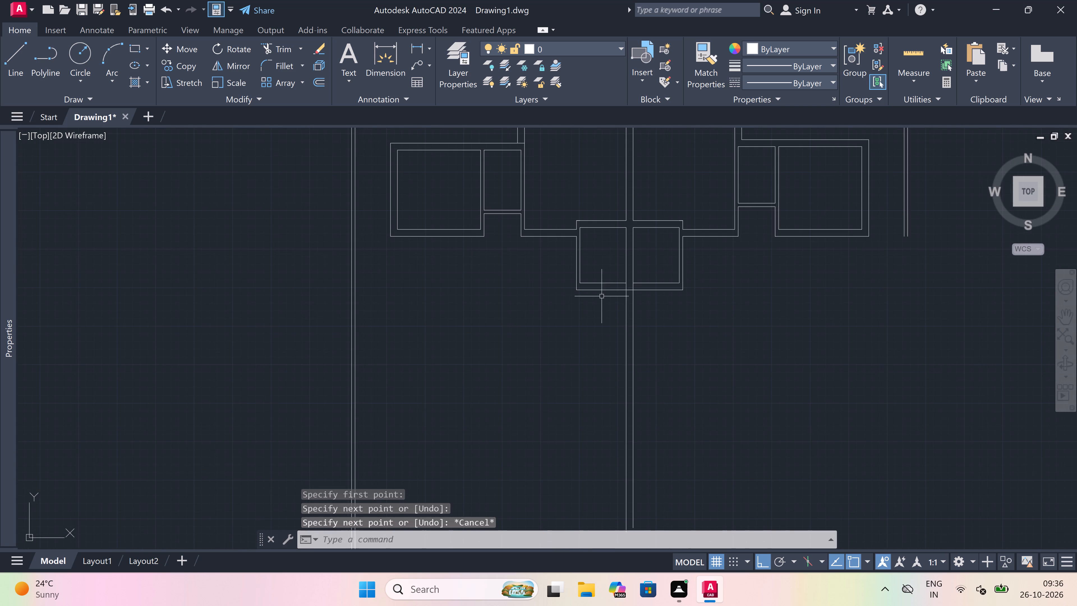
pyautogui.scroll(1, 624, 292)
pyautogui.write('tr')
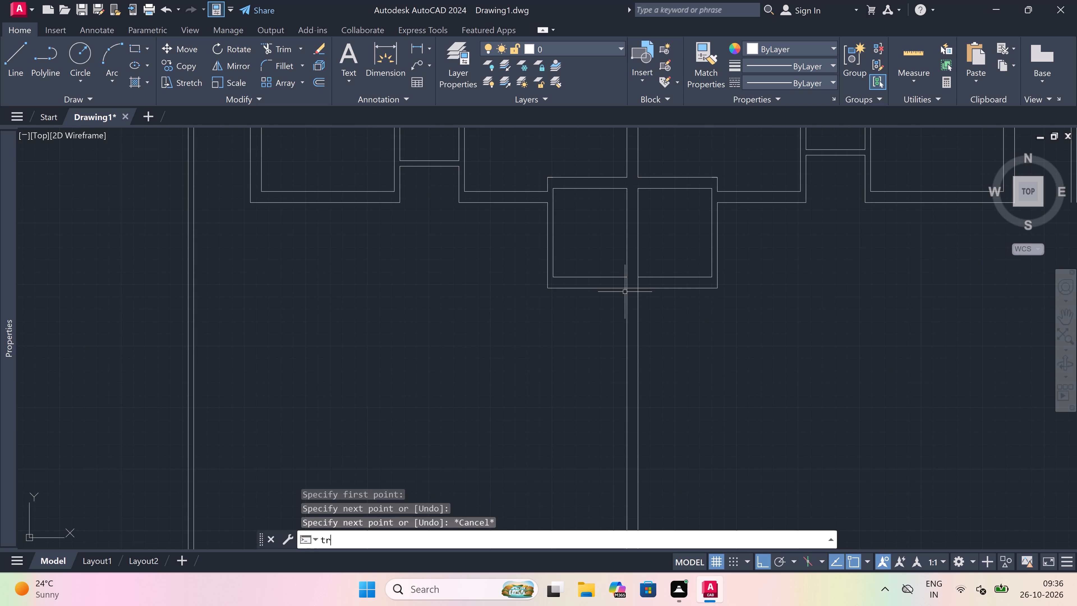
pyautogui.press('space')
pyautogui.scroll(1, 645, 286)
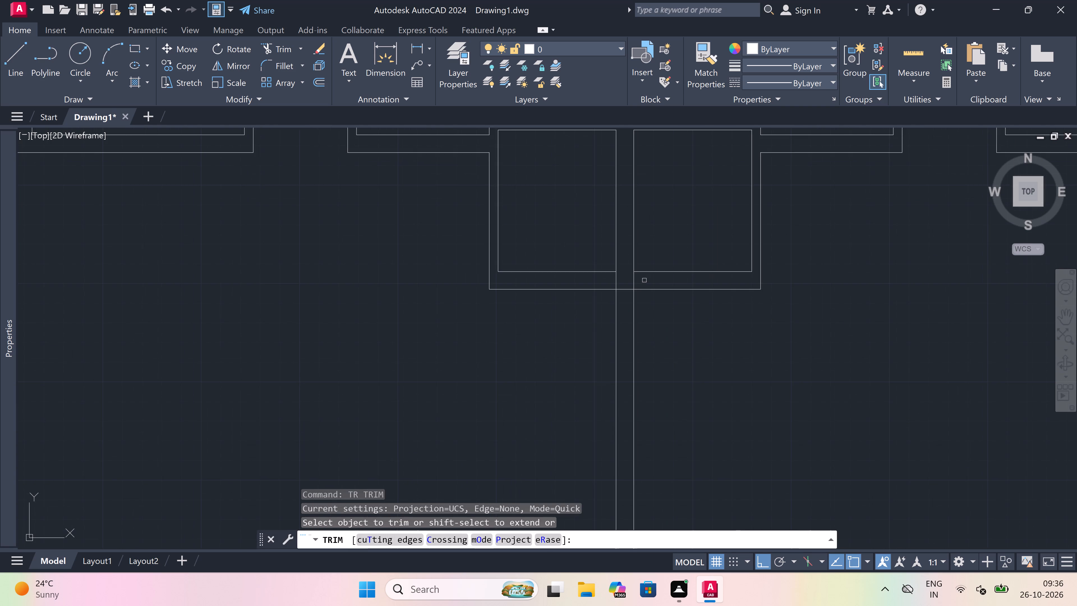
pyautogui.scroll(1, 644, 280)
pyautogui.click(644, 280)
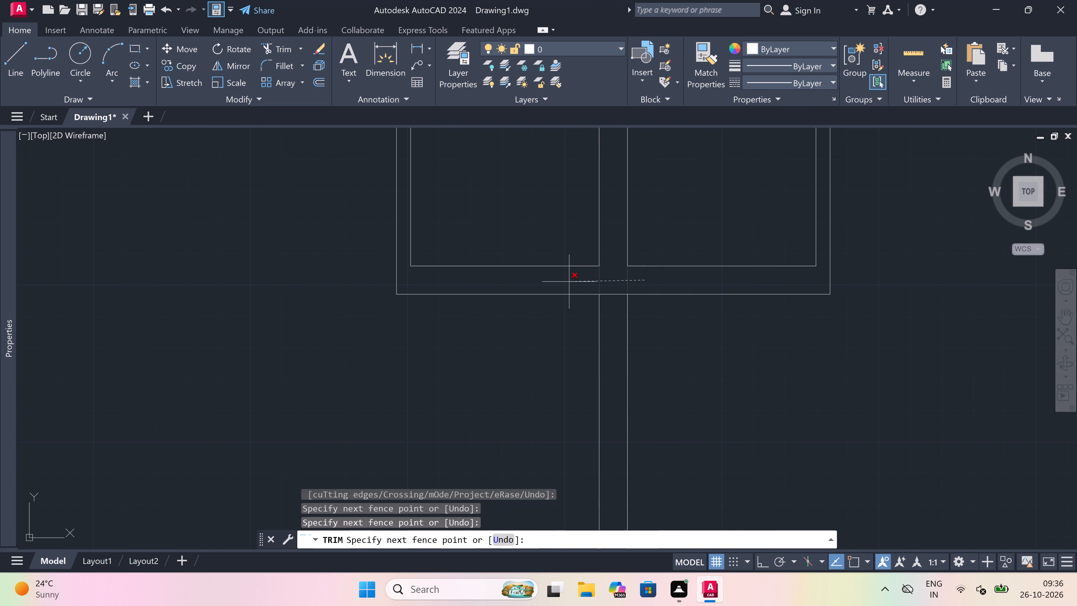
pyautogui.click(569, 282)
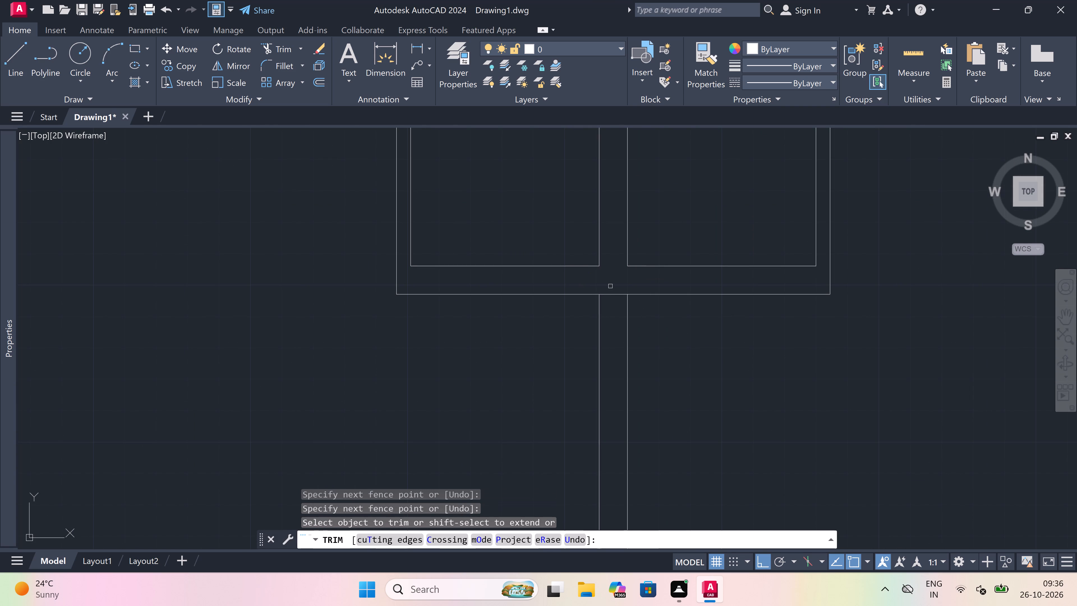
pyautogui.click(613, 286)
pyautogui.click(615, 311)
pyautogui.scroll(-5, 615, 311)
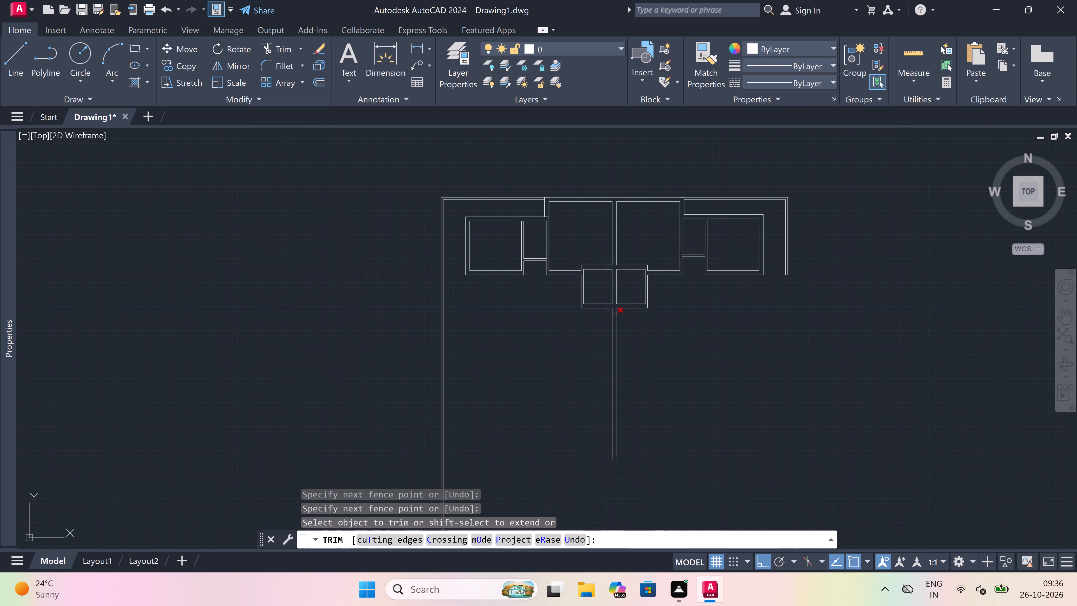
pyautogui.scroll(2, 613, 328)
pyautogui.press('Escape')
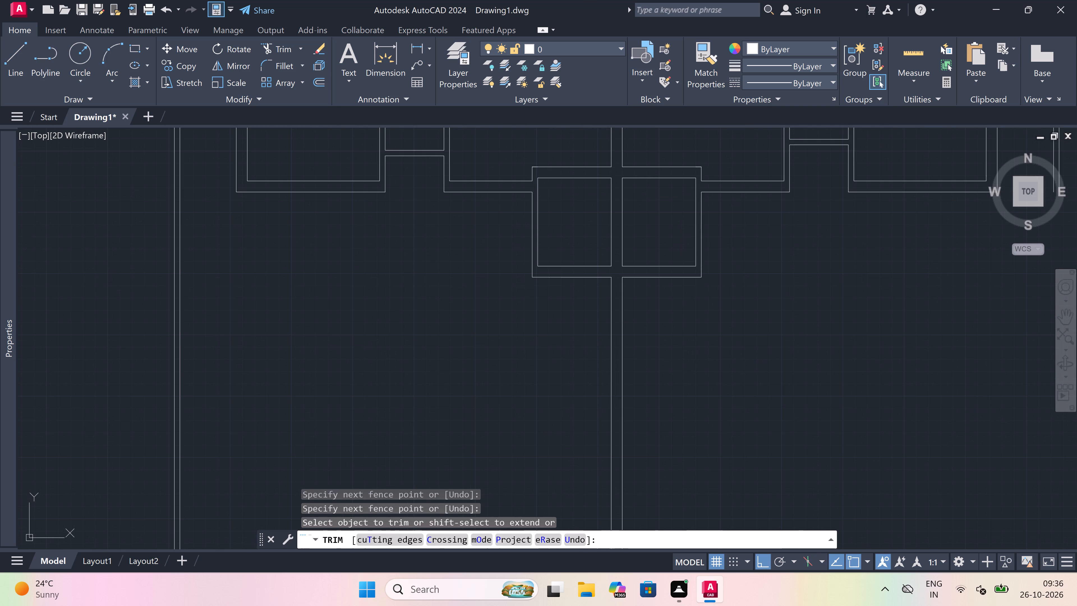
# Offset the new central wall's west line 9' to the west and its east line 9' to the east.
pyautogui.press('o')
pyautogui.press('space')
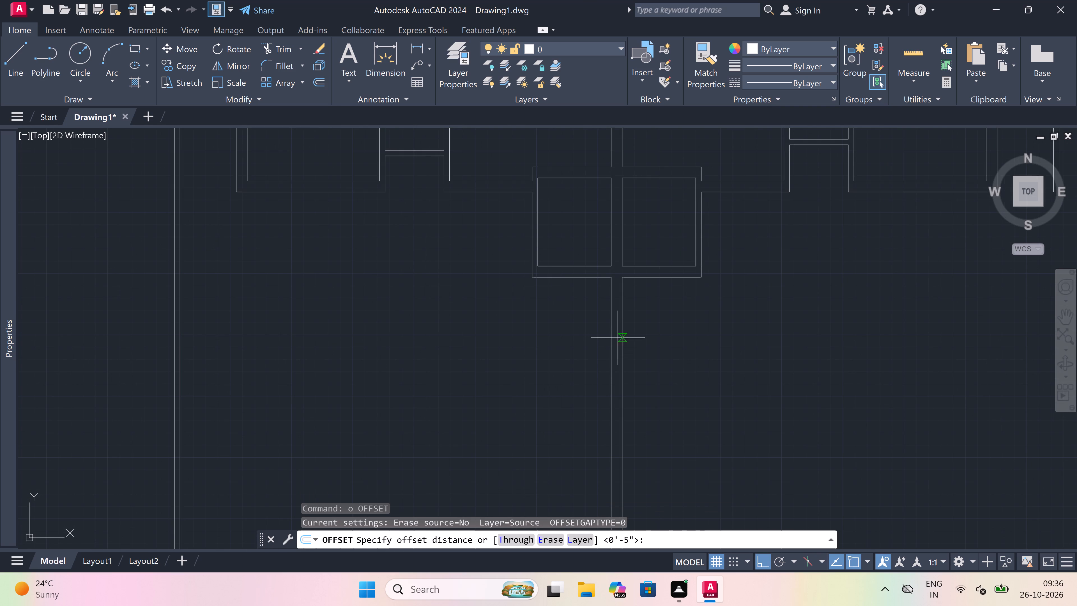
pyautogui.moveTo(605, 352); pyautogui.dragTo(590, 352)
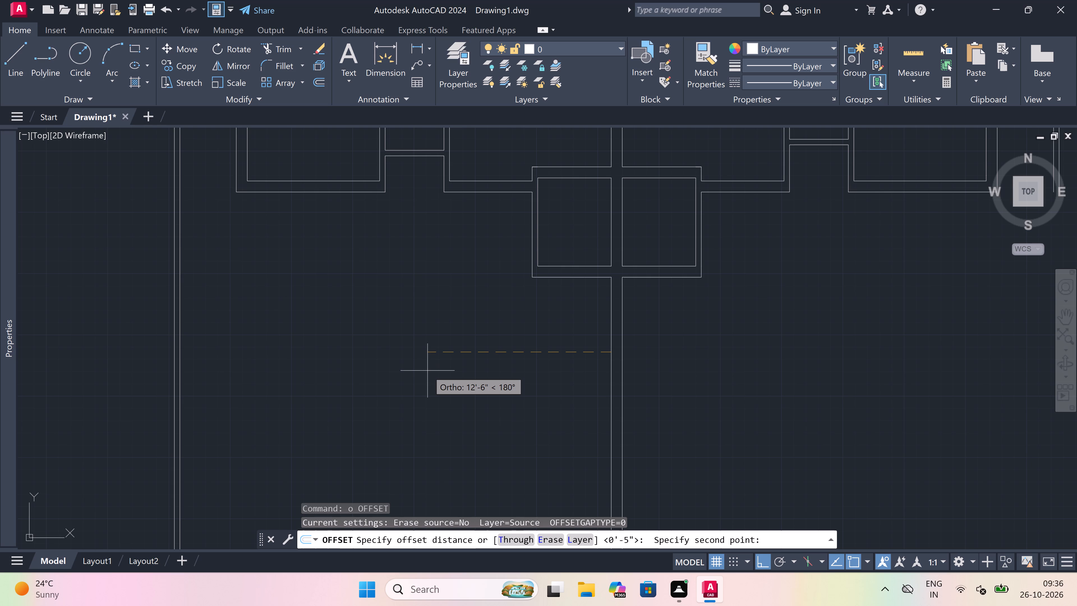
pyautogui.write('9"')
pyautogui.press('BackSpace')
pyautogui.press('BackSpace')
pyautogui.press('8')
pyautogui.press('BackSpace')
pyautogui.write("9'")
pyautogui.press('space')
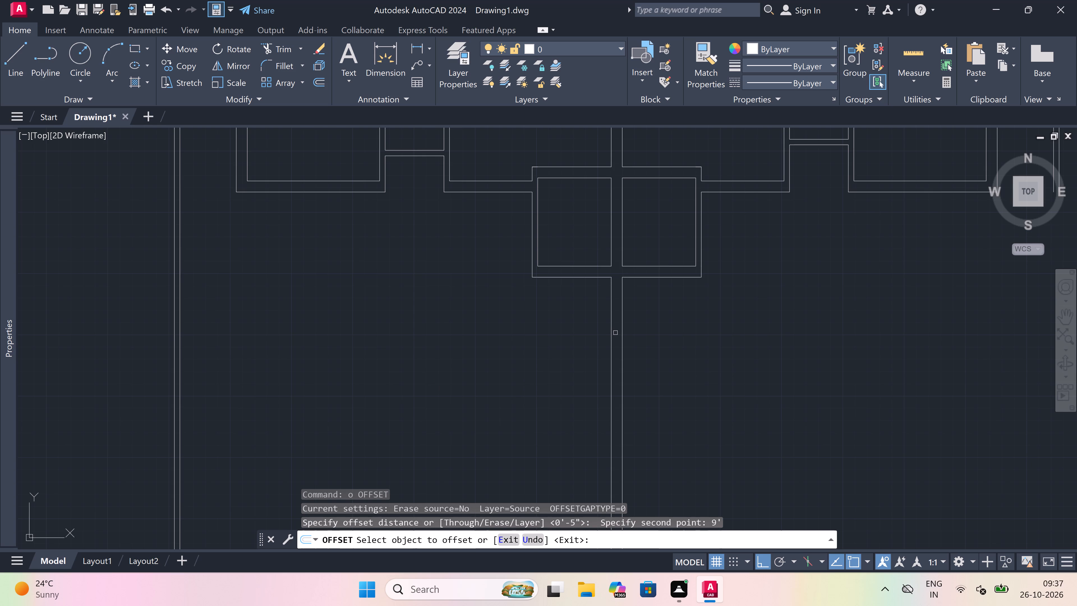
pyautogui.moveTo(612, 330); pyautogui.dragTo(605, 330)
pyautogui.click(432, 362)
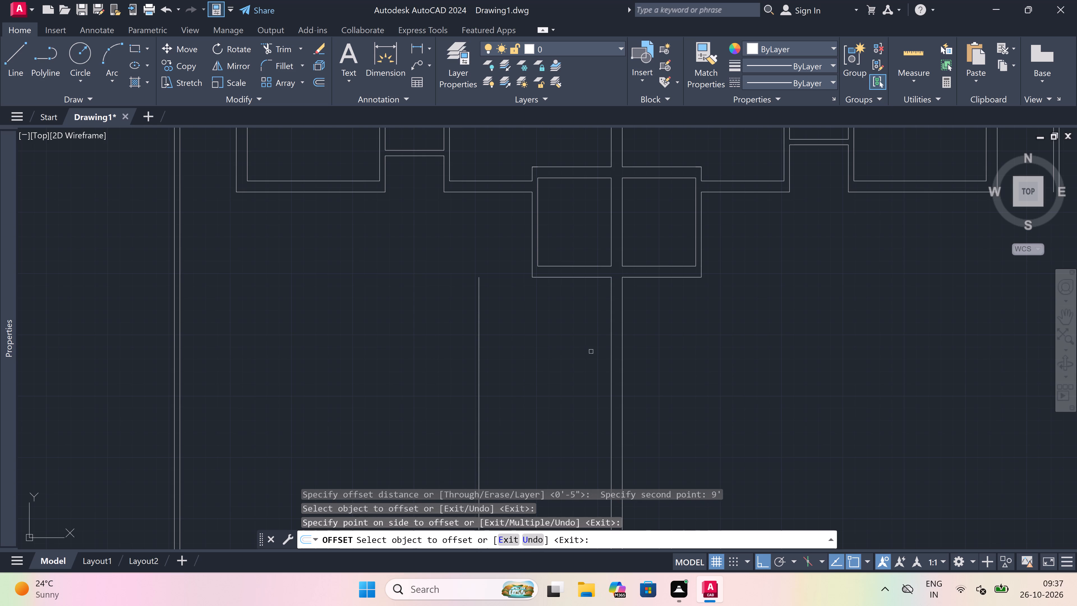
pyautogui.click(621, 347)
pyautogui.click(707, 343)
pyautogui.press('Escape')
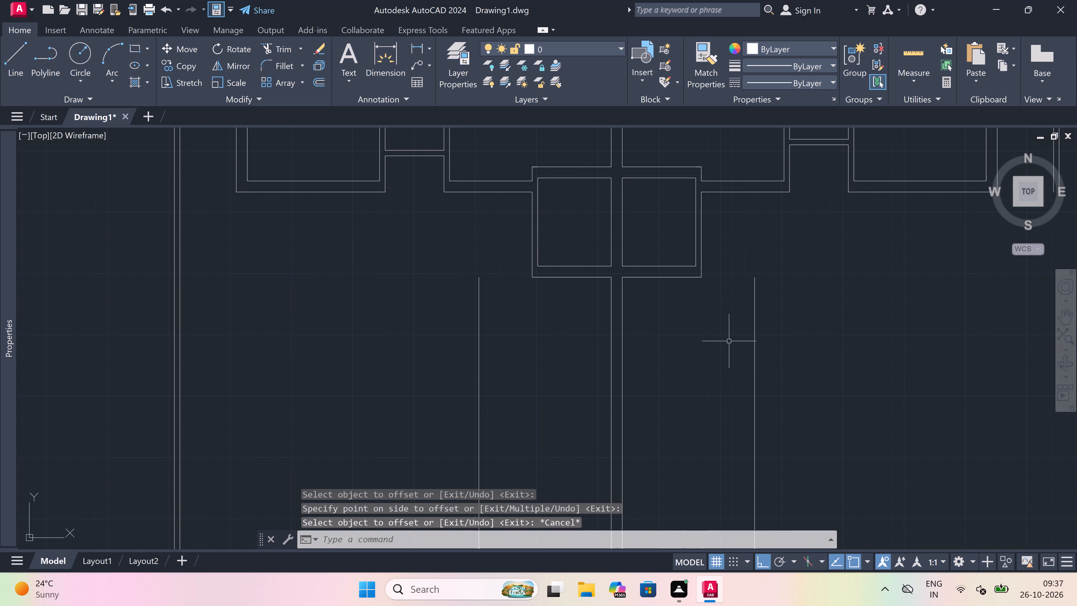
# Offset the two new outlying vertical lines 9" further outward, the east one eastward and the west one westward.
pyautogui.press('space')
pyautogui.moveTo(752, 351); pyautogui.dragTo(759, 350)
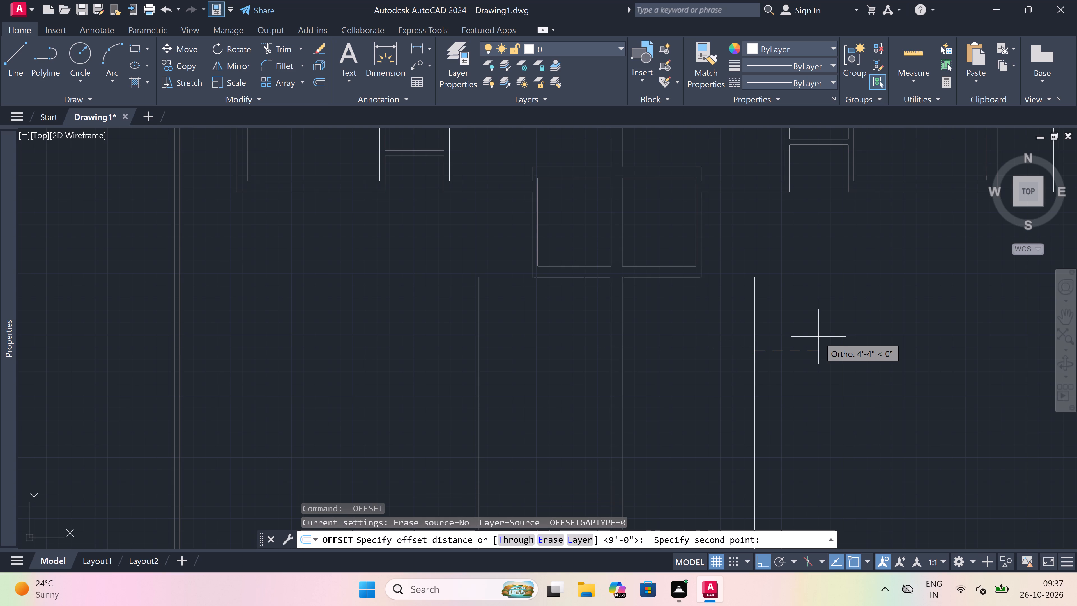
pyautogui.write('9"')
pyautogui.press('space')
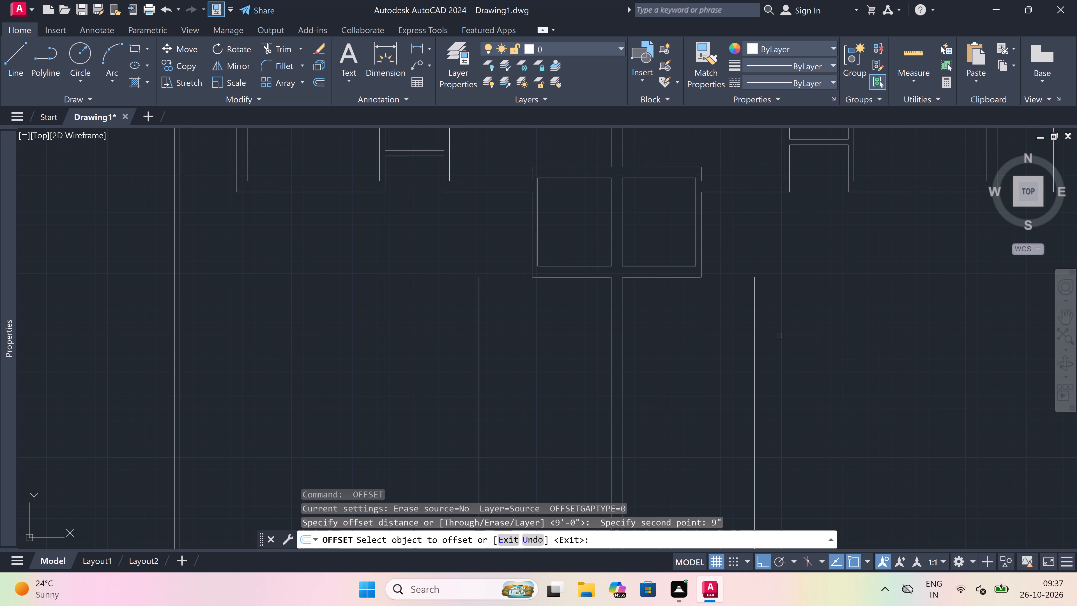
pyautogui.moveTo(755, 324); pyautogui.dragTo(777, 320)
pyautogui.moveTo(800, 316); pyautogui.dragTo(795, 317)
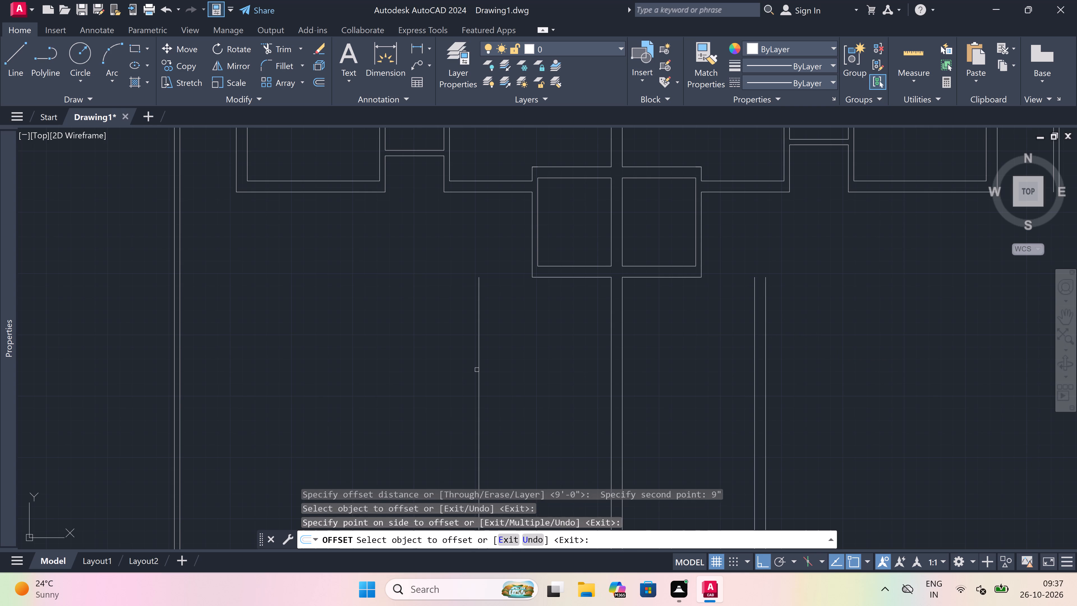
pyautogui.moveTo(477, 369); pyautogui.dragTo(466, 373)
pyautogui.click(408, 387)
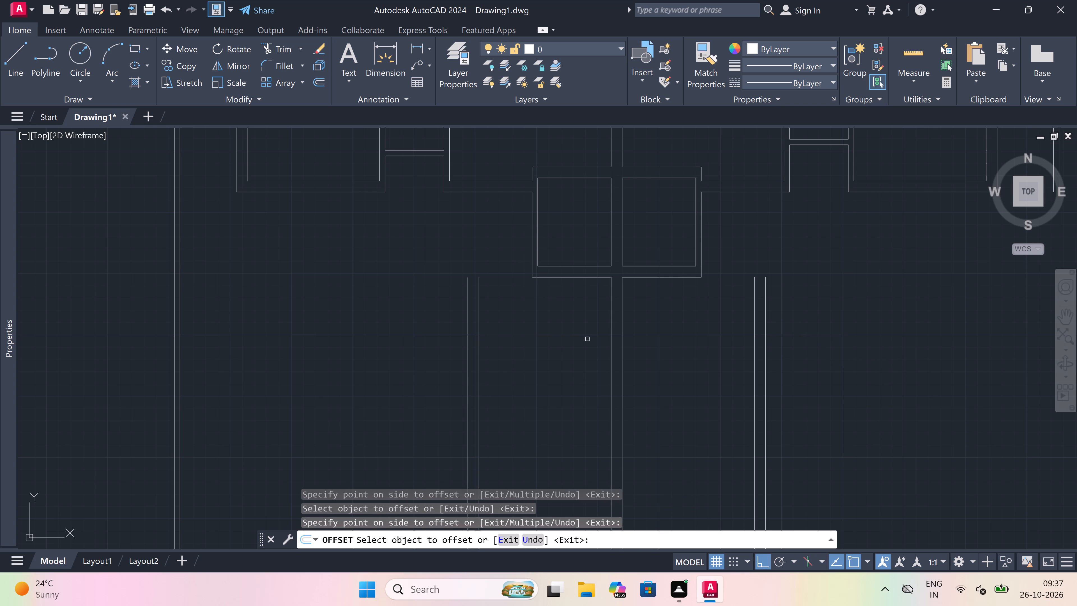
pyautogui.press('Escape')
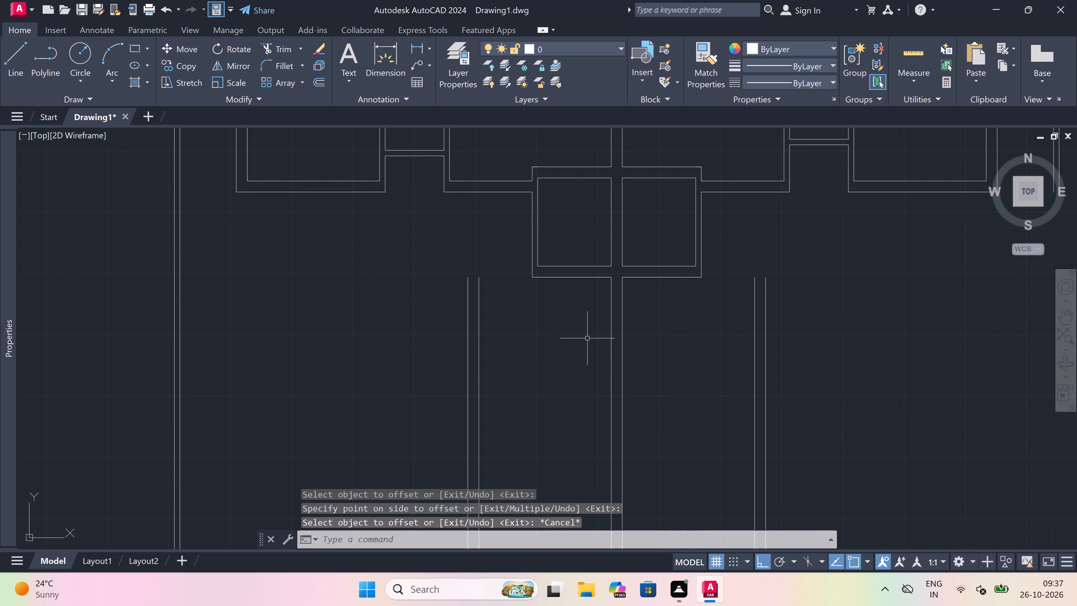
# Offset the outer south wall lines of both small rooms 10'3" to the south.
pyautogui.press('o')
pyautogui.press('space')
pyautogui.click(575, 278)
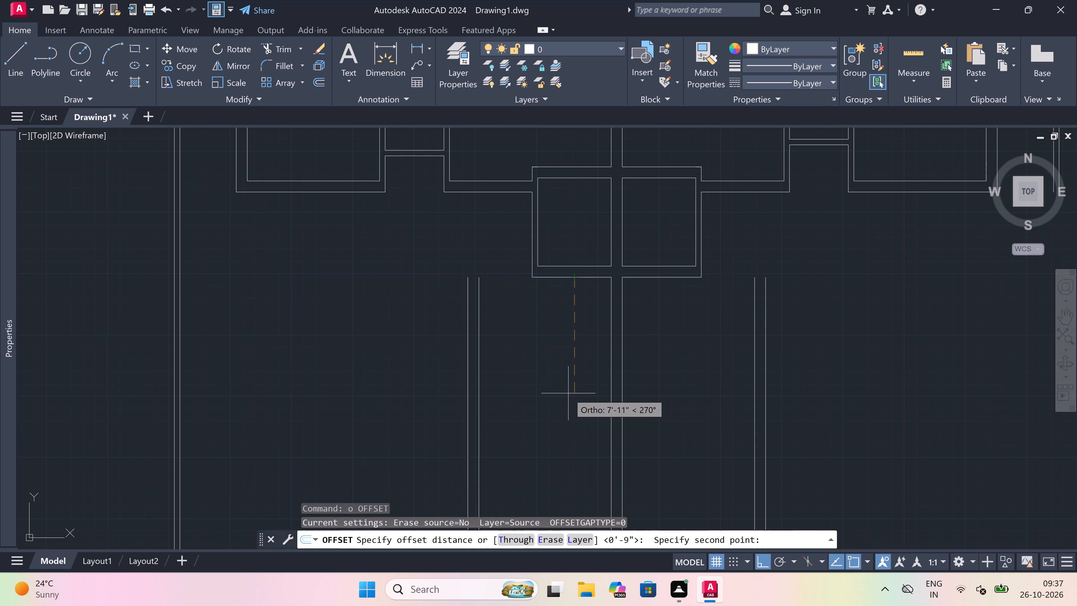
pyautogui.write("10'")
pyautogui.write('3"')
pyautogui.press('space')
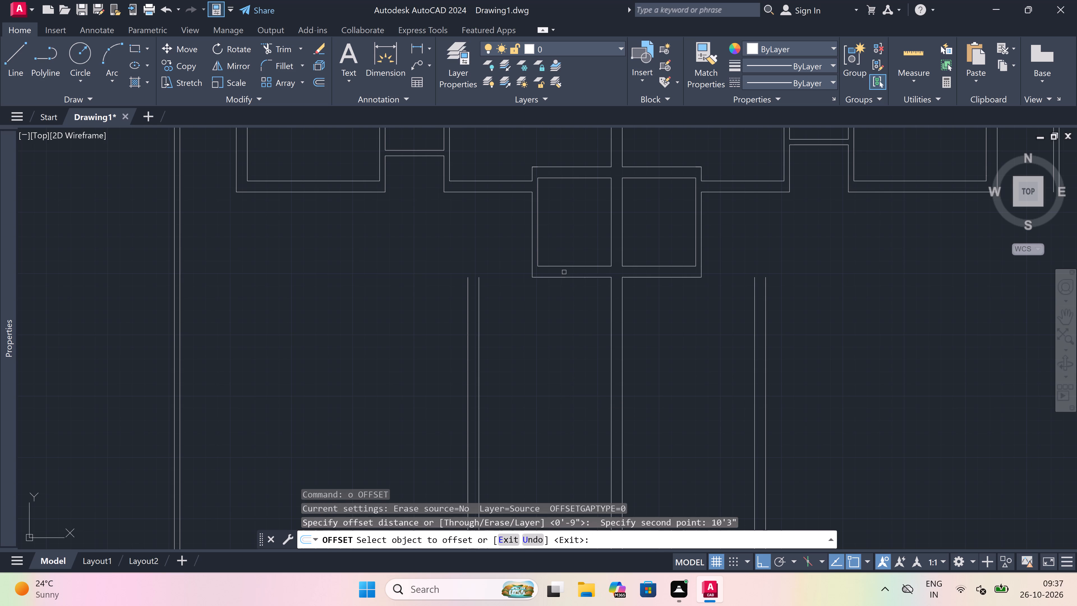
pyautogui.moveTo(564, 276); pyautogui.dragTo(564, 366)
pyautogui.click(557, 440)
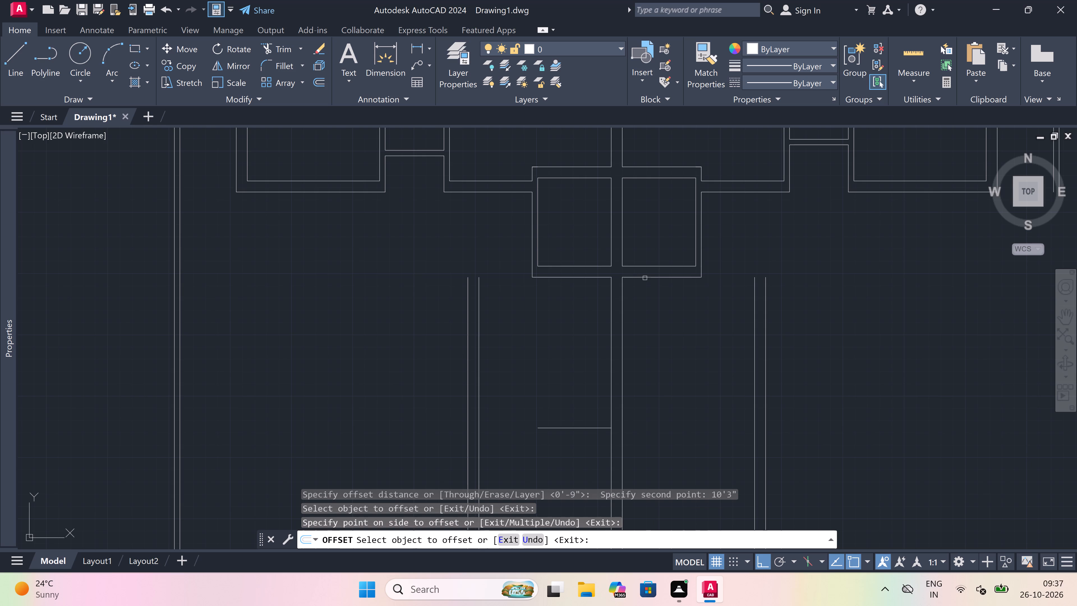
pyautogui.moveTo(645, 278); pyautogui.dragTo(651, 297)
pyautogui.click(671, 395)
pyautogui.press('Escape')
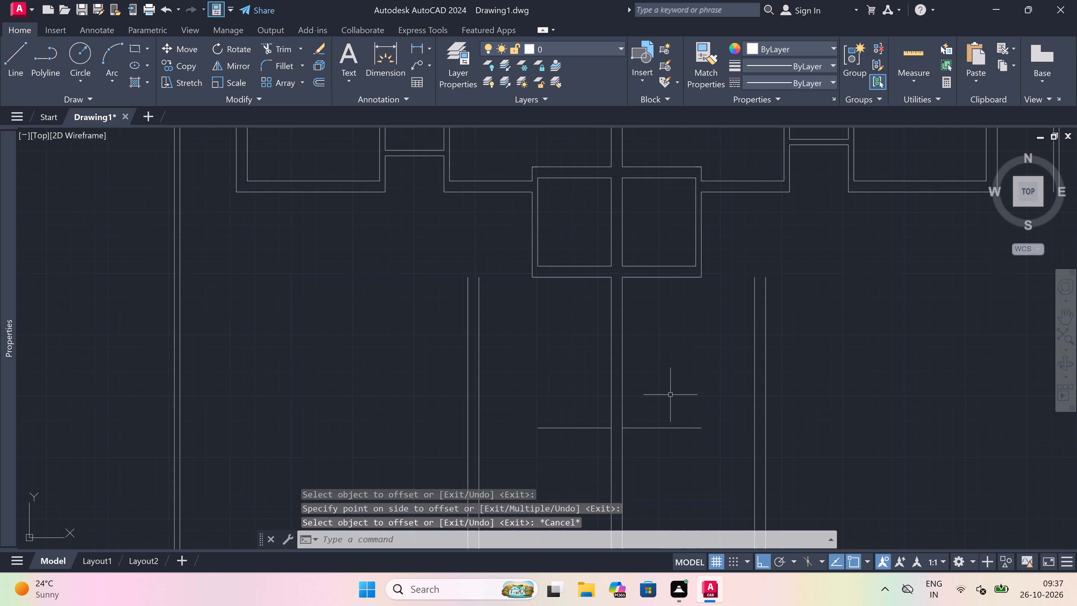
# Offset the two new horizontal lines 9" further south, on both sides of the central wall.
pyautogui.press('space')
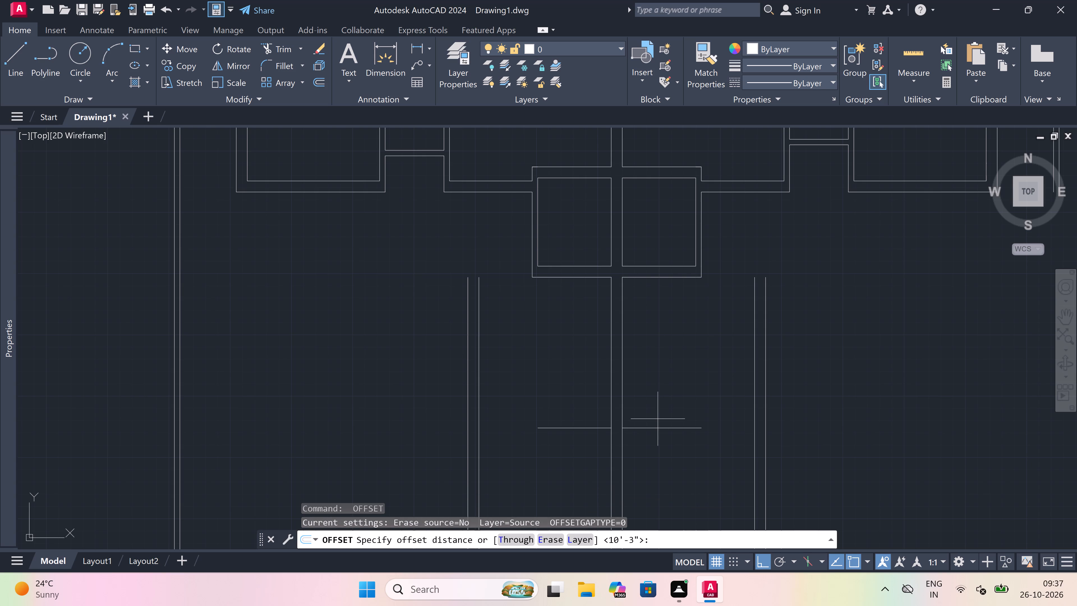
pyautogui.click(657, 429)
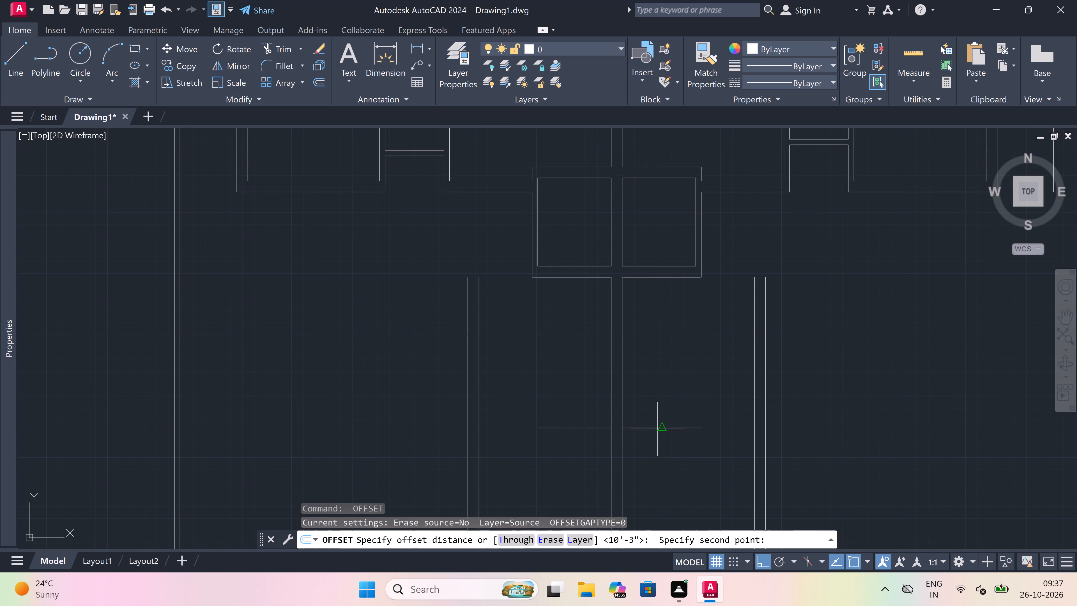
pyautogui.scroll(1, 658, 465)
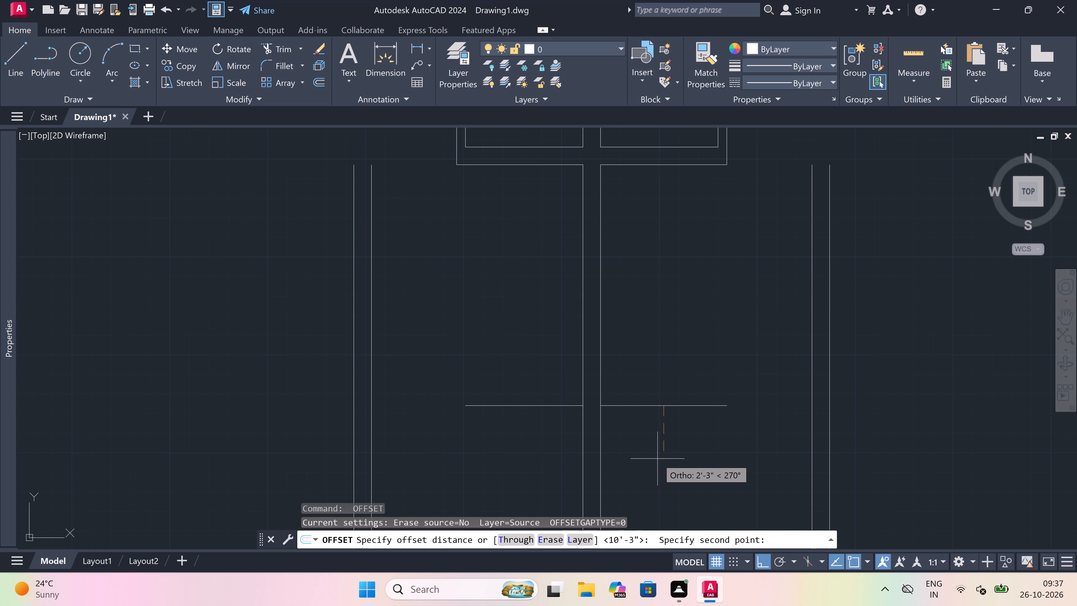
pyautogui.write('9"')
pyautogui.press('space')
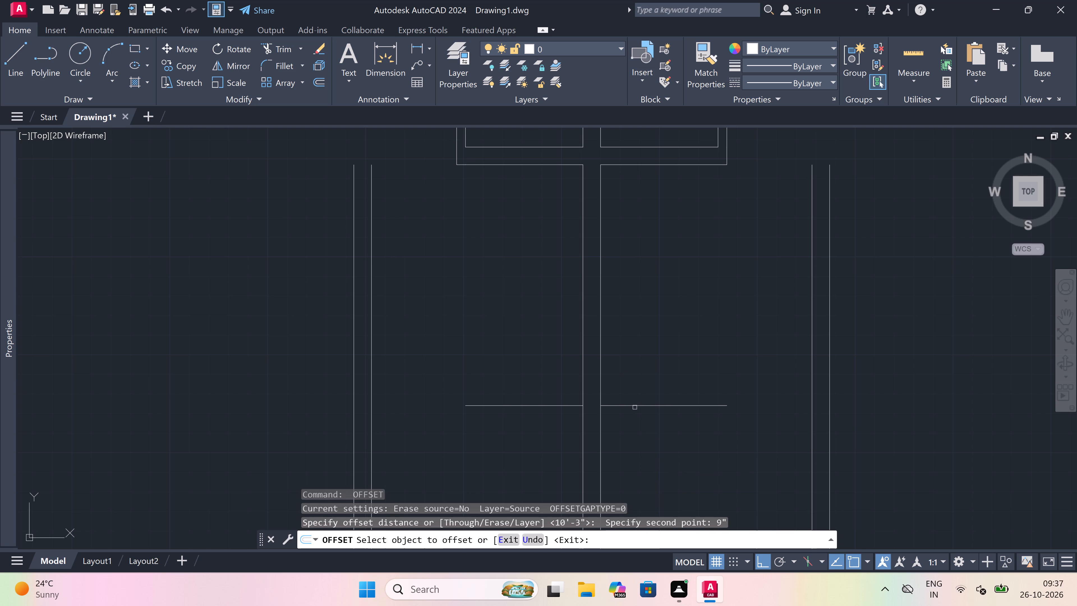
pyautogui.moveTo(634, 406); pyautogui.dragTo(632, 433)
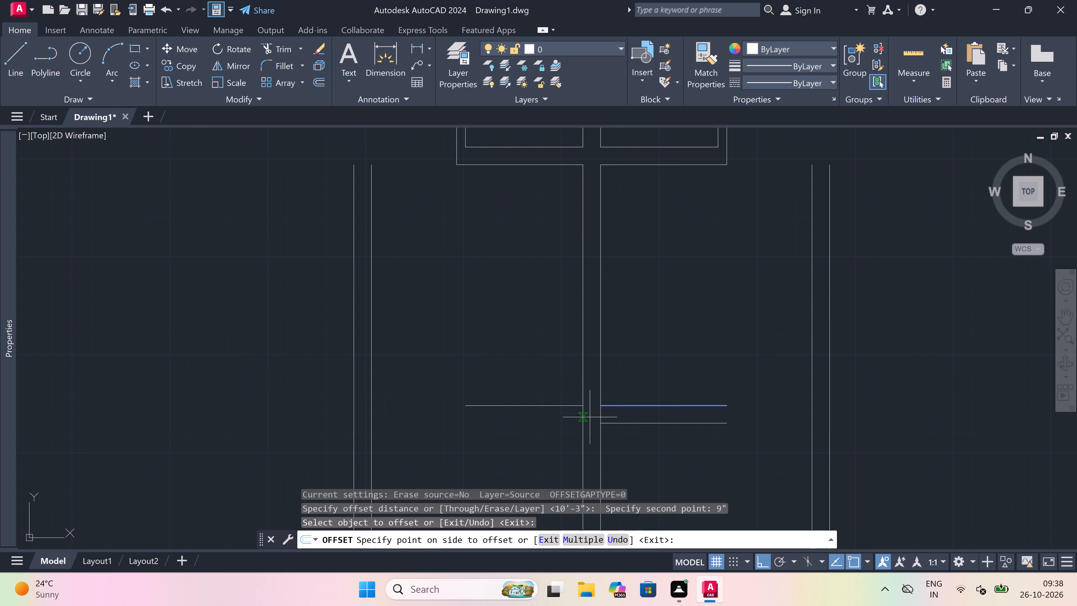
pyautogui.click(546, 446)
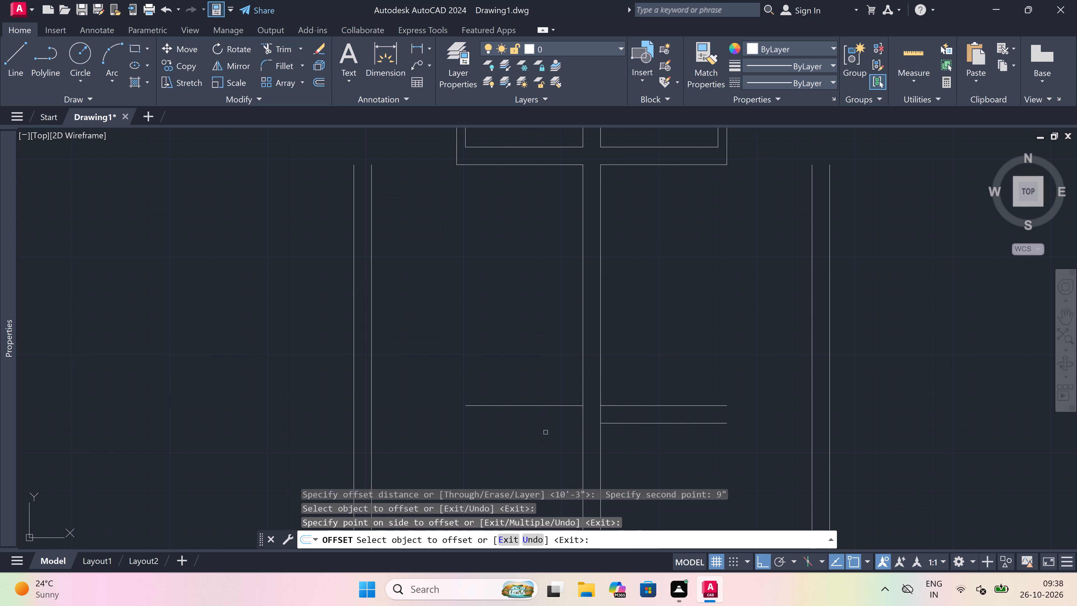
pyautogui.moveTo(546, 407); pyautogui.dragTo(547, 418)
pyautogui.click(548, 451)
pyautogui.press('Escape')
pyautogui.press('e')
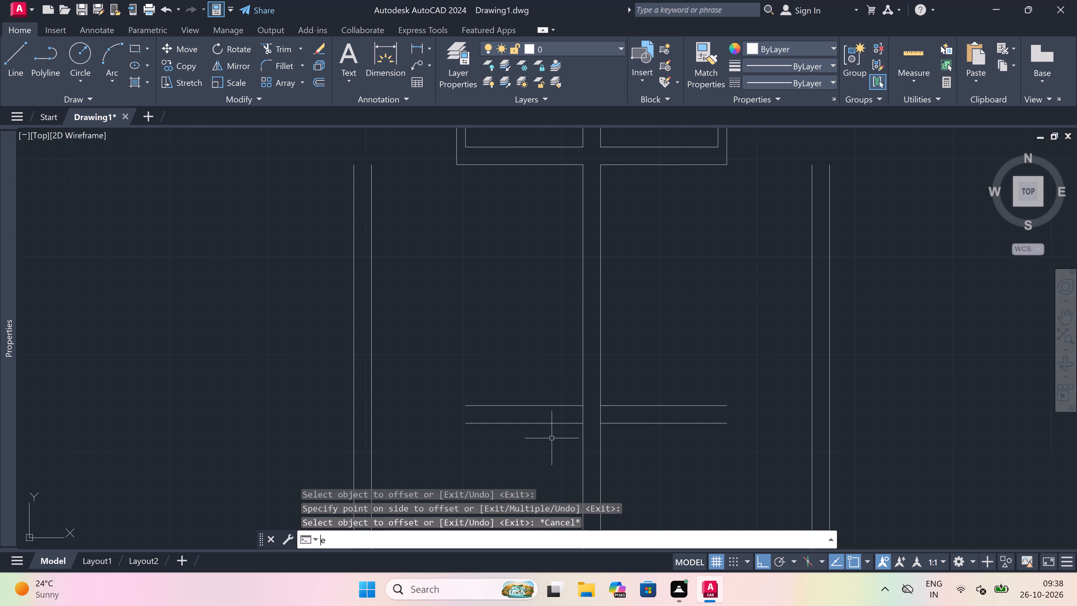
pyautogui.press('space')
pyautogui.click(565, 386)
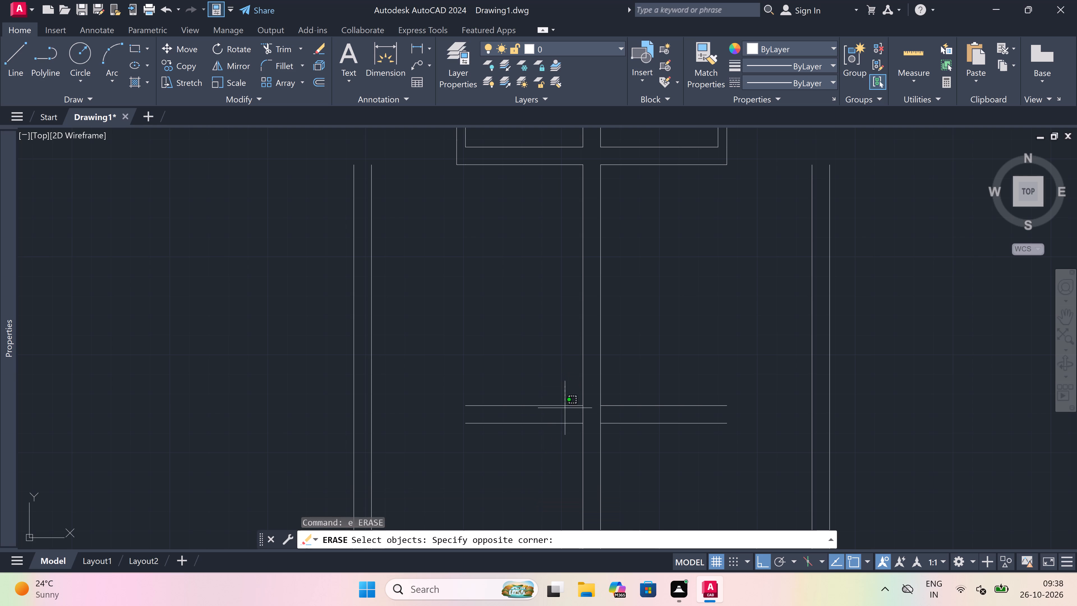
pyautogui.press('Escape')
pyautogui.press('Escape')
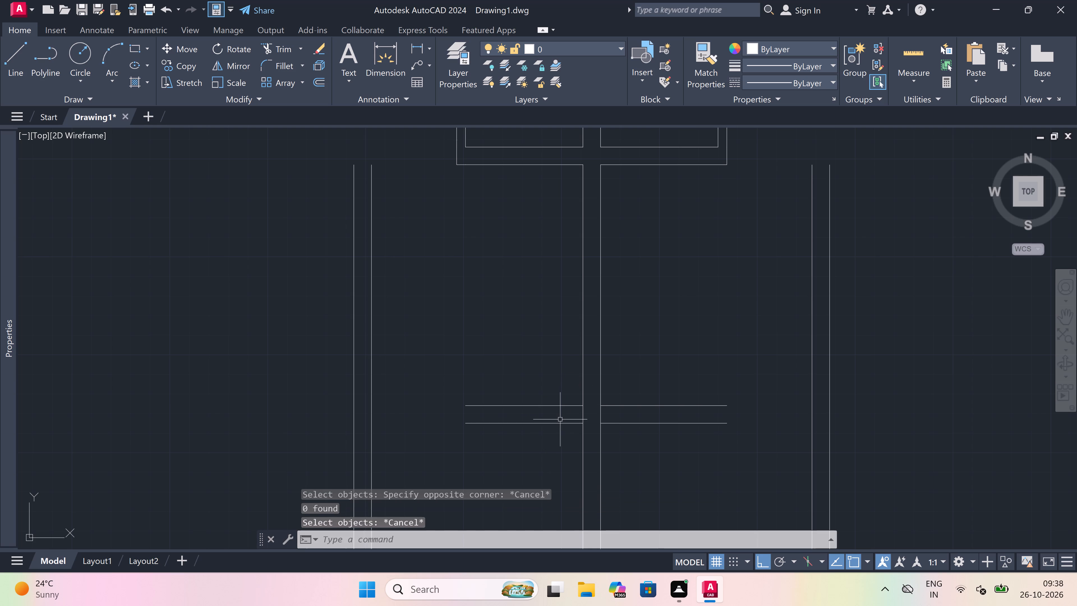
# Extend the new wall's lines across the central wall and to the flanking walls, north lines to inner faces and south lines to outer faces.
pyautogui.write('ex')
pyautogui.press('space')
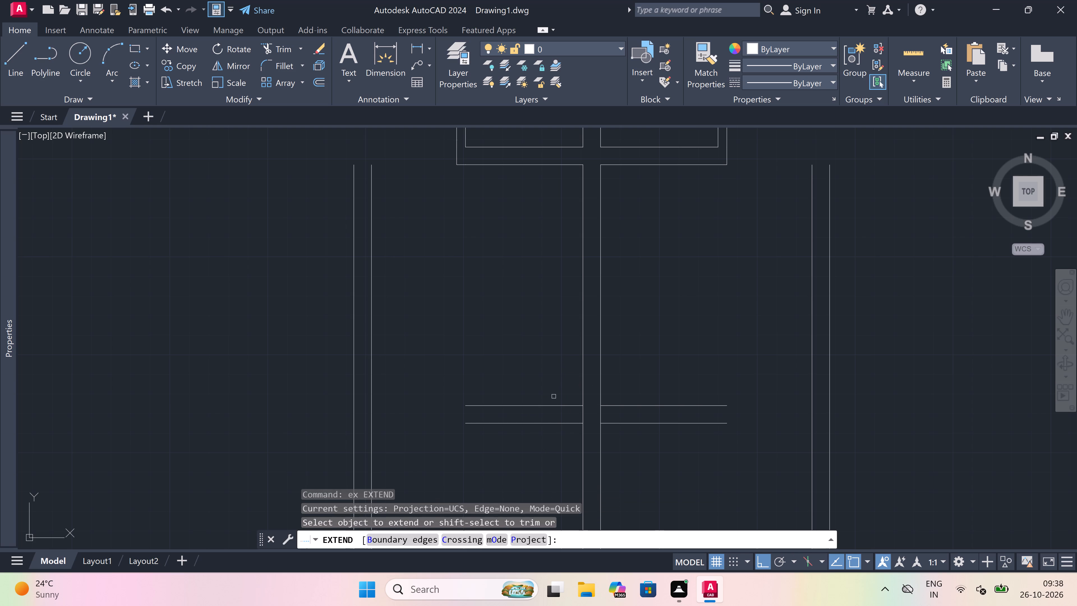
pyautogui.click(553, 395)
pyautogui.click(533, 447)
pyautogui.moveTo(534, 444); pyautogui.dragTo(532, 430)
pyautogui.click(510, 364)
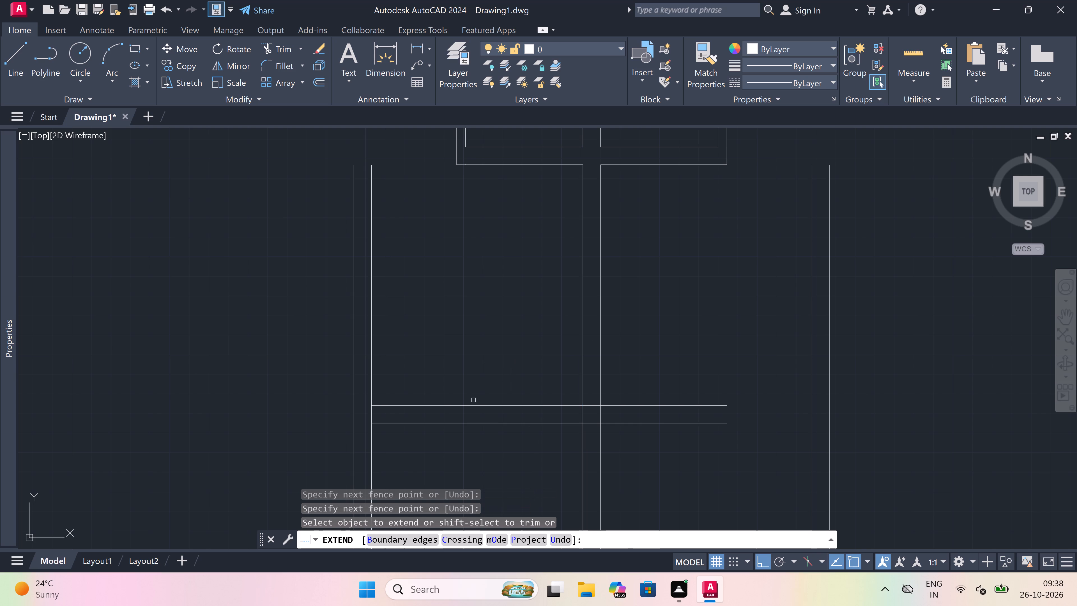
pyautogui.click(454, 423)
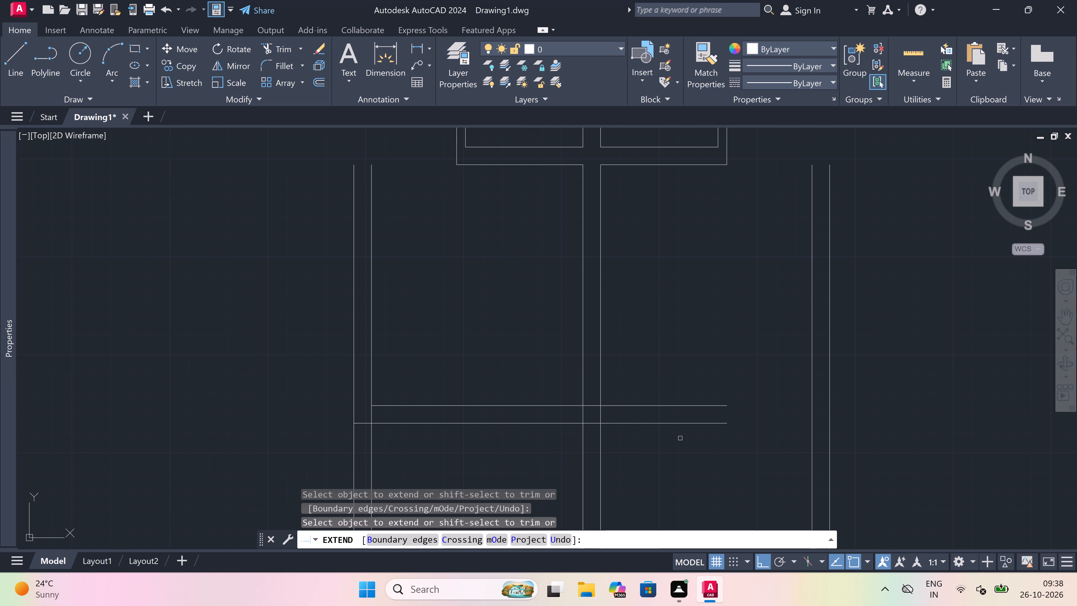
pyautogui.moveTo(679, 440); pyautogui.dragTo(683, 413)
pyautogui.click(699, 371)
pyautogui.click(731, 465)
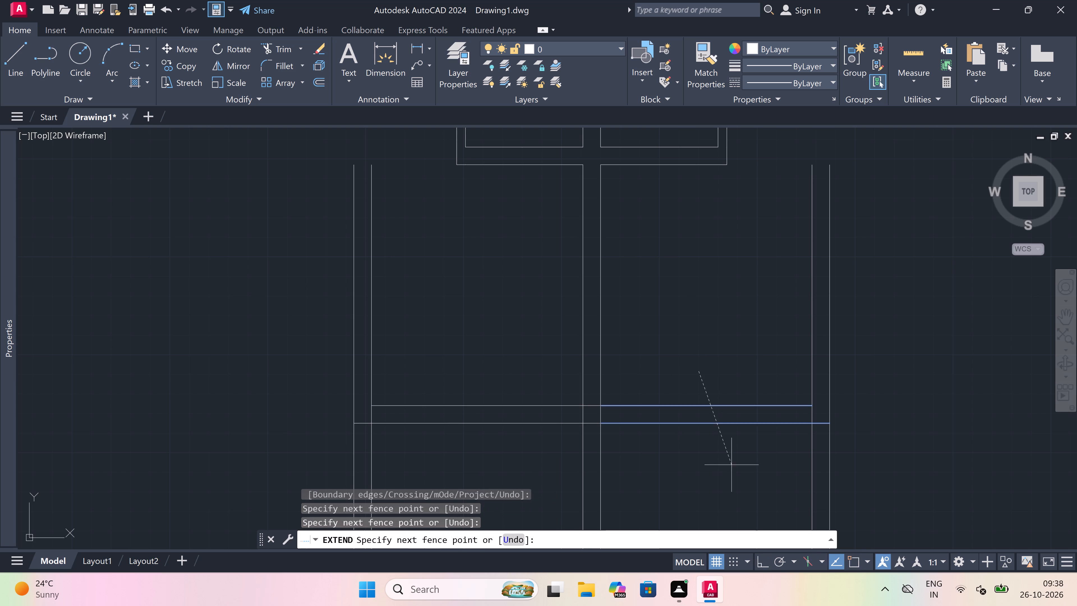
pyautogui.press('Escape')
# Trim off both central wall lines south of the new horizontal wall.
pyautogui.scroll(-2, 628, 353)
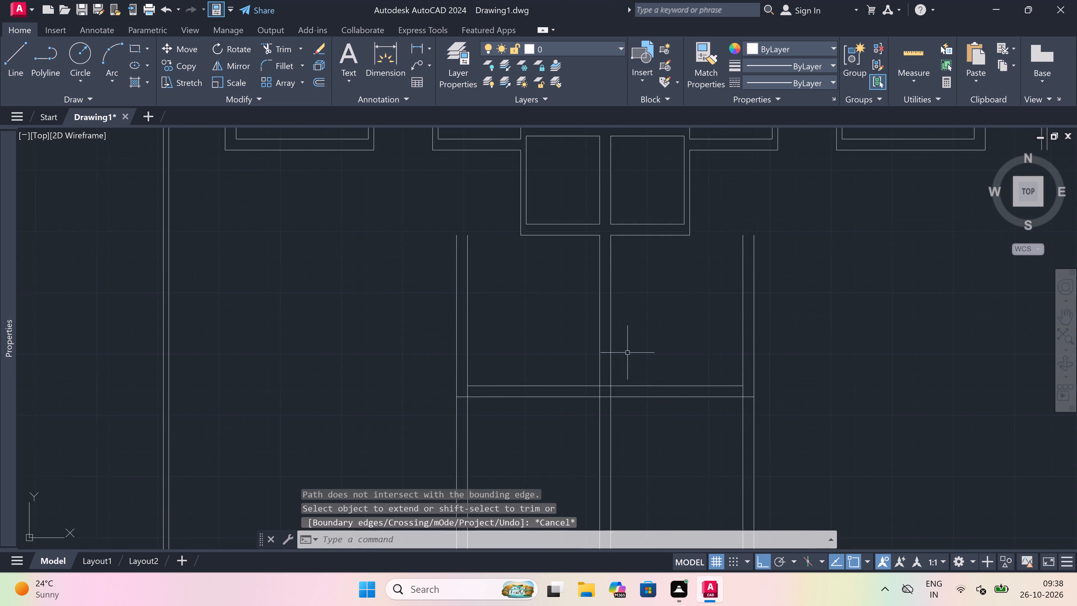
pyautogui.scroll(-2, 627, 353)
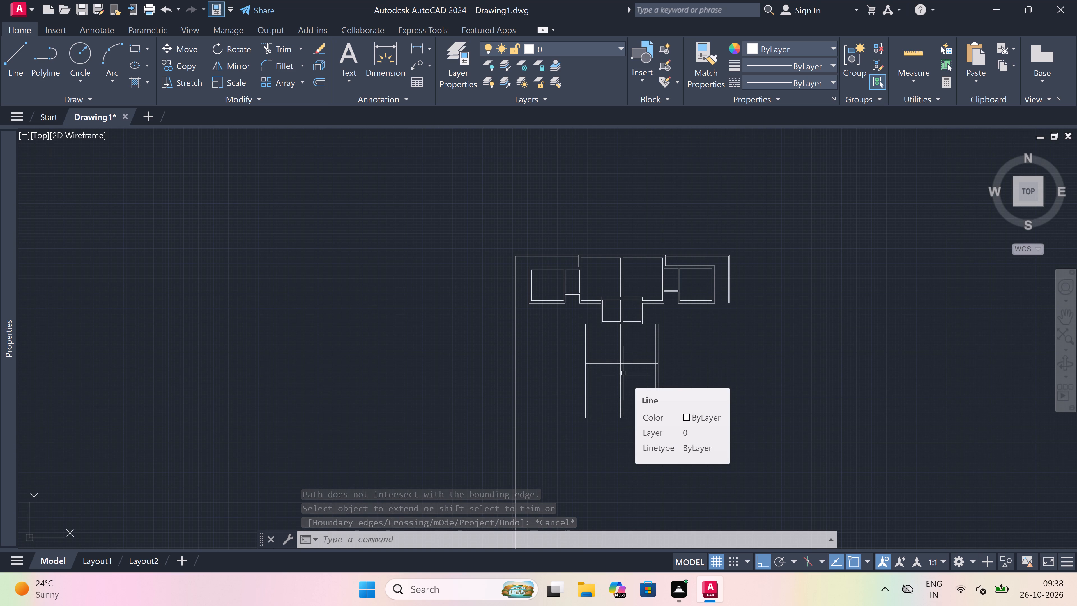
pyautogui.scroll(2, 623, 373)
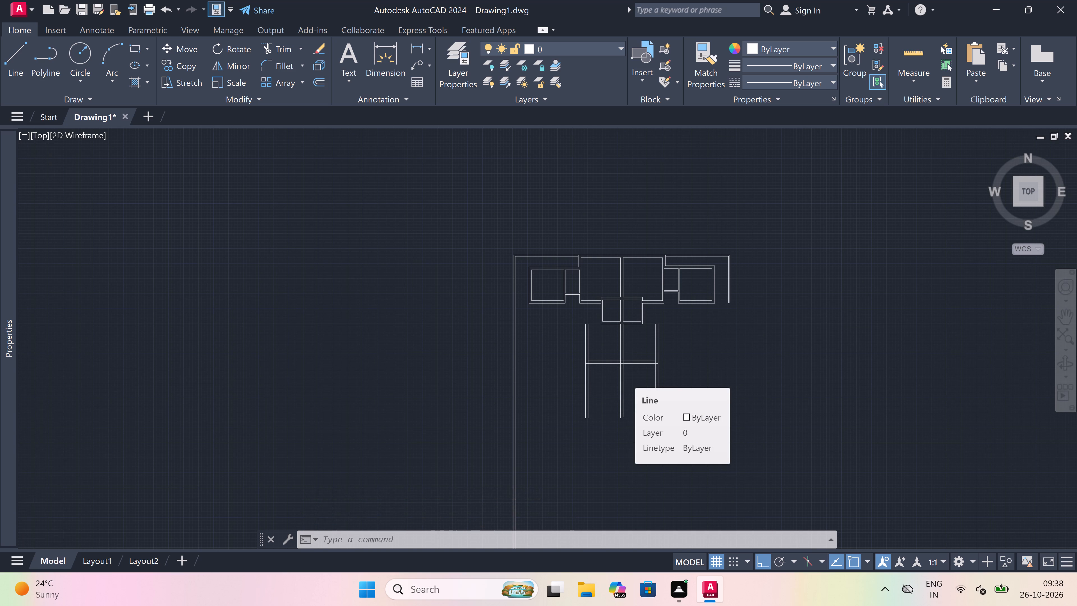
pyautogui.scroll(1, 590, 366)
pyautogui.write('tr')
pyautogui.press('space')
pyautogui.click(609, 368)
pyautogui.click(698, 372)
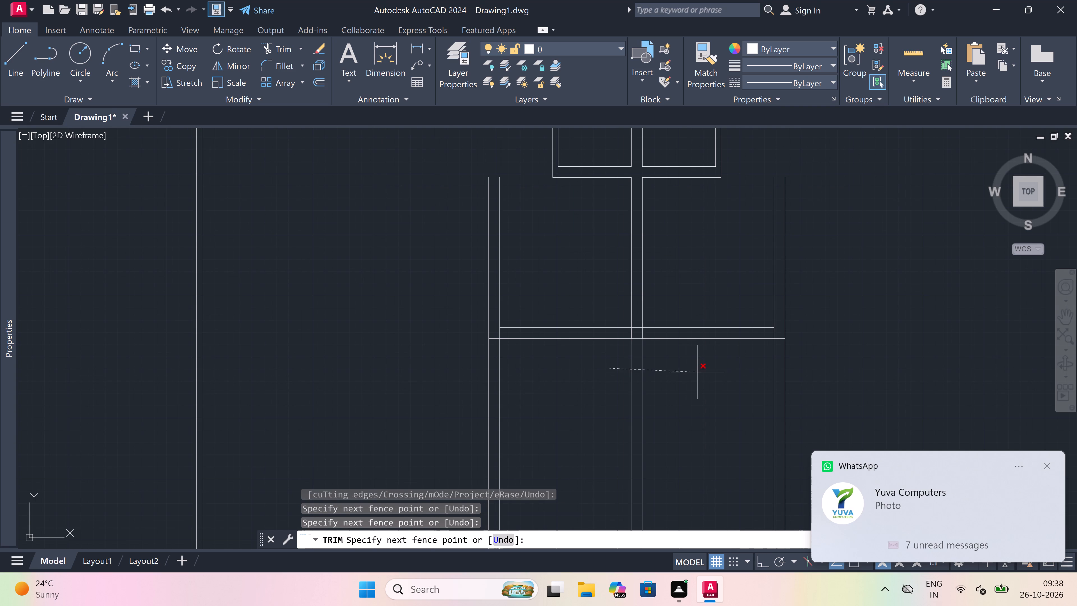
# Trim the central wall lines and inner flanking lines within the new horizontal wall, and its north line between the central wall's lines.
pyautogui.scroll(1, 770, 332)
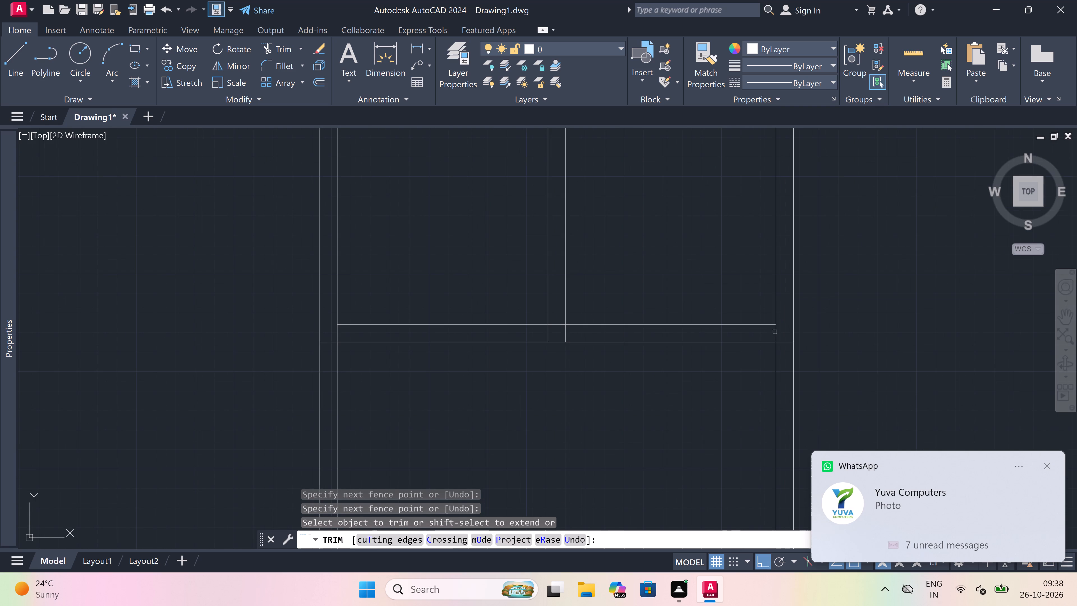
pyautogui.click(778, 331)
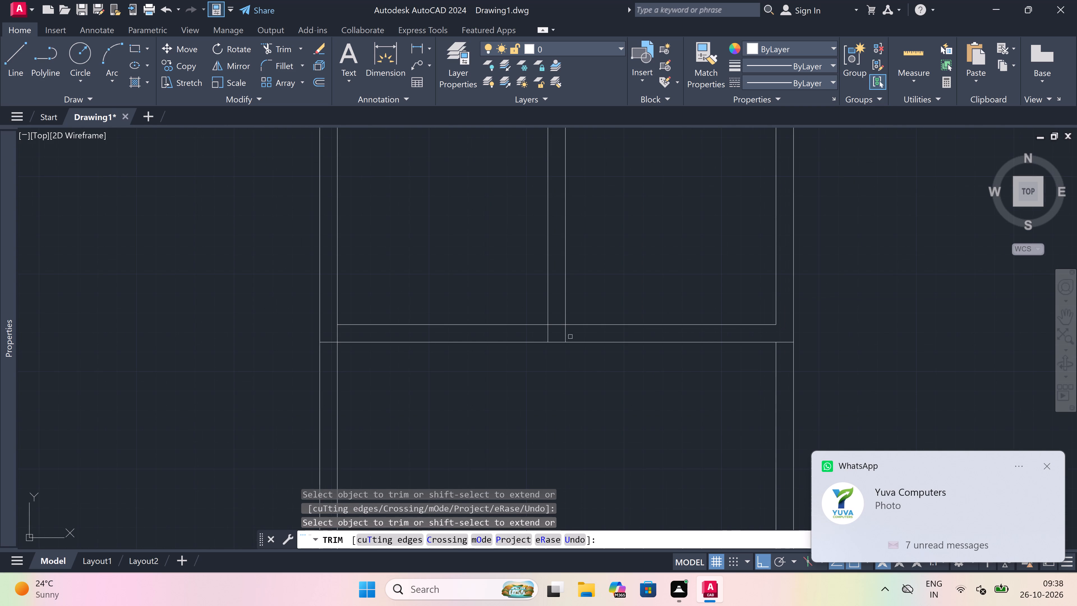
pyautogui.click(570, 337)
pyautogui.click(540, 336)
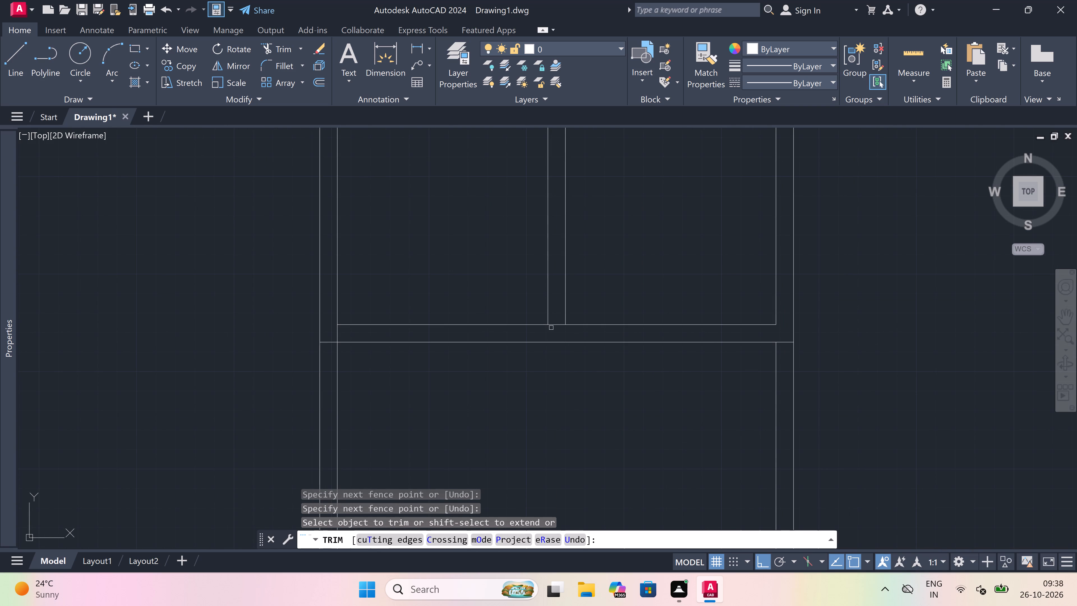
pyautogui.click(552, 325)
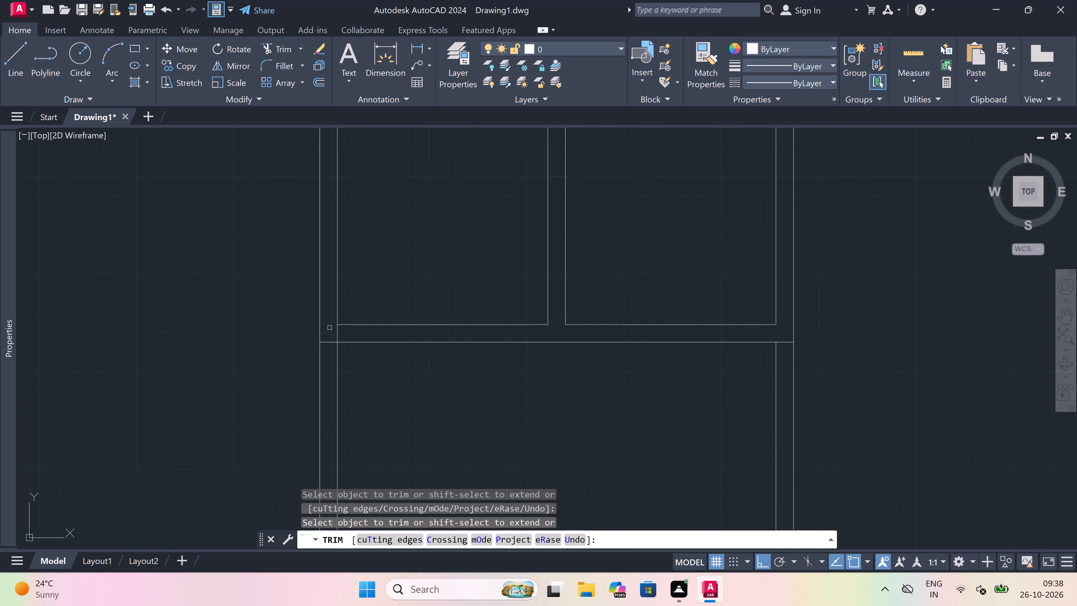
pyautogui.click(330, 329)
pyautogui.click(339, 329)
pyautogui.scroll(-1, 547, 365)
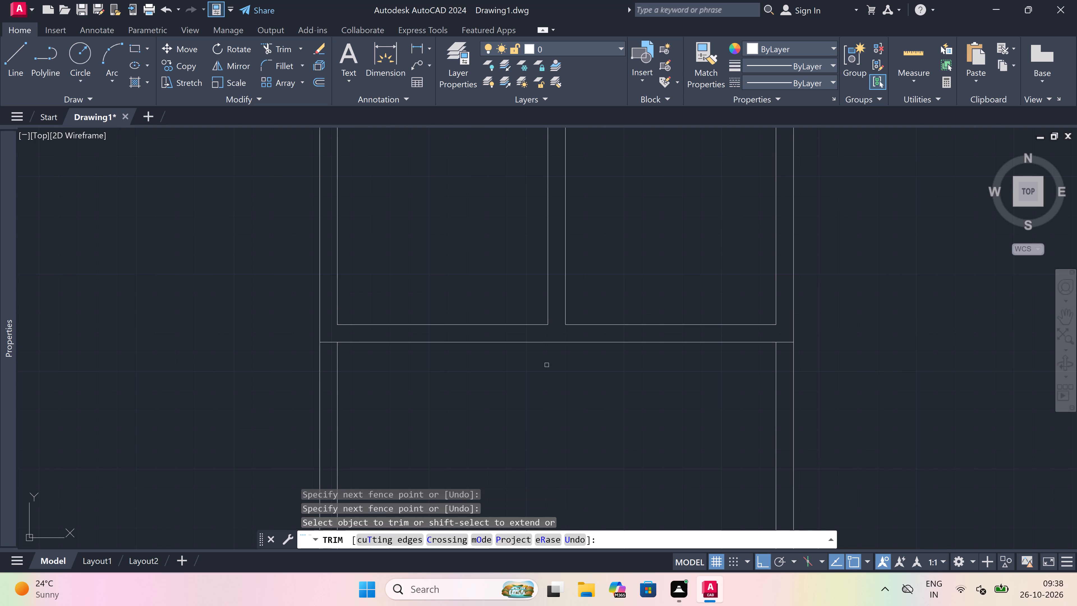
pyautogui.scroll(-2, 547, 365)
pyautogui.scroll(2, 547, 366)
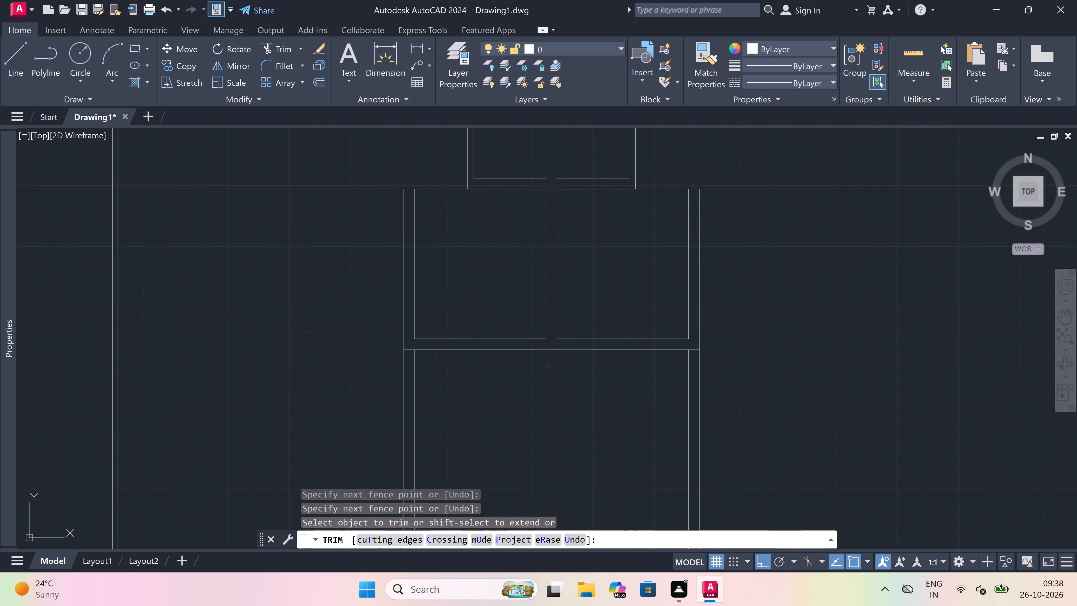
pyautogui.press('Escape')
# Draw the two missing north wall lines of the larger west room, joining the small room's southwest corner to the flanking wall's outer and inner lines.
pyautogui.scroll(-3, 547, 366)
pyautogui.scroll(4, 537, 342)
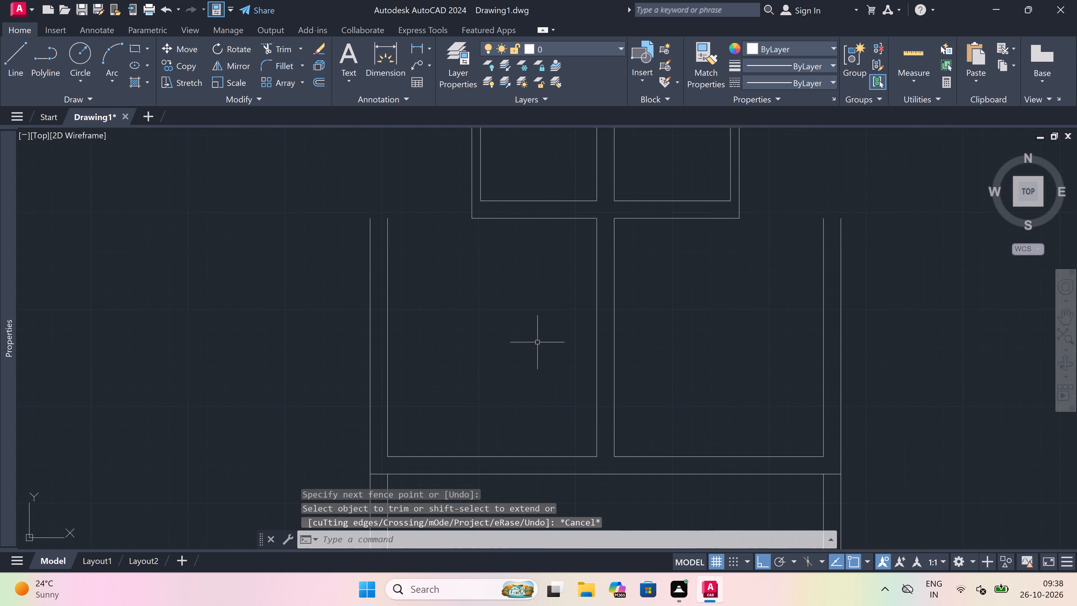
pyautogui.scroll(-2, 537, 342)
pyautogui.scroll(2, 514, 277)
pyautogui.write('l')
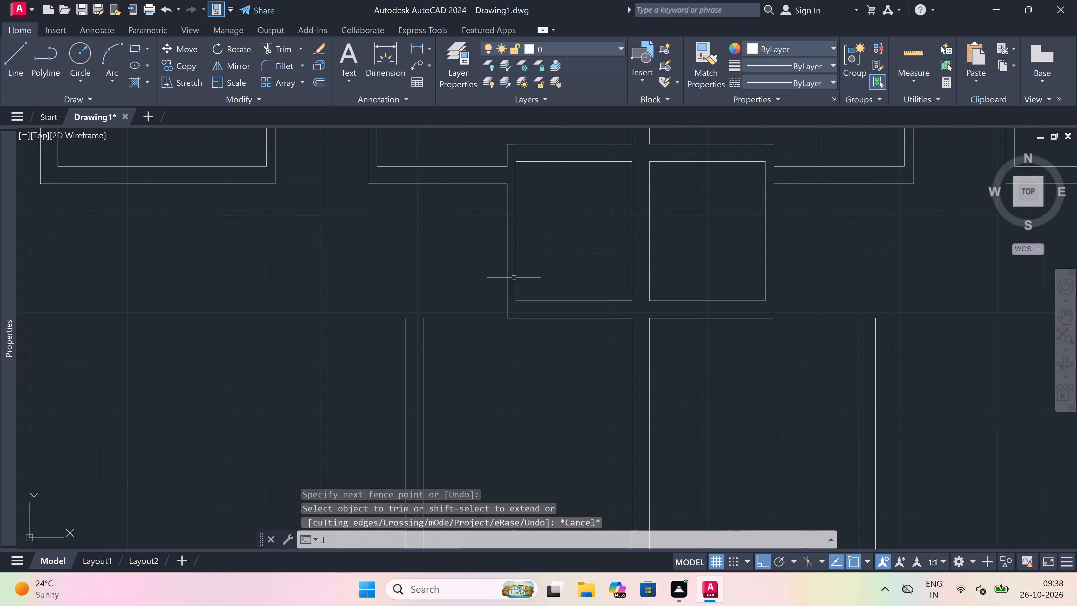
pyautogui.press('space')
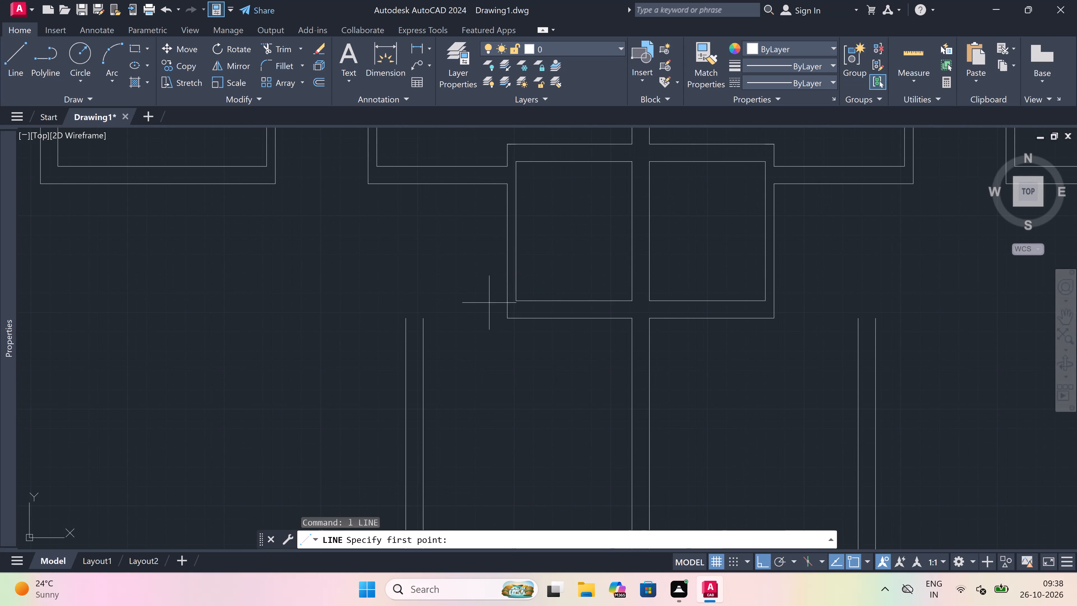
pyautogui.scroll(1, 479, 284)
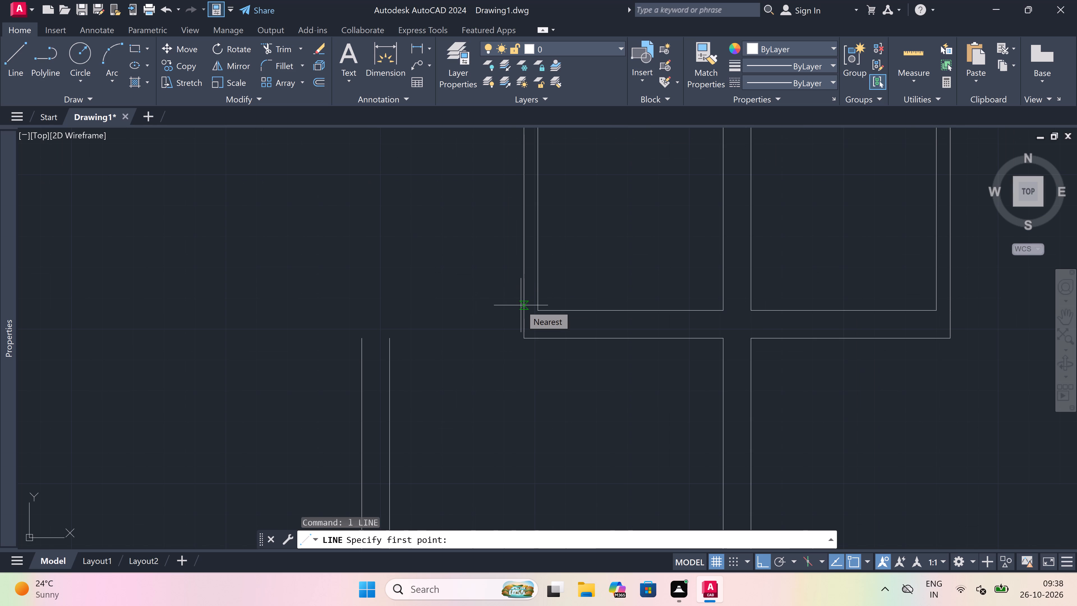
pyautogui.scroll(1, 521, 305)
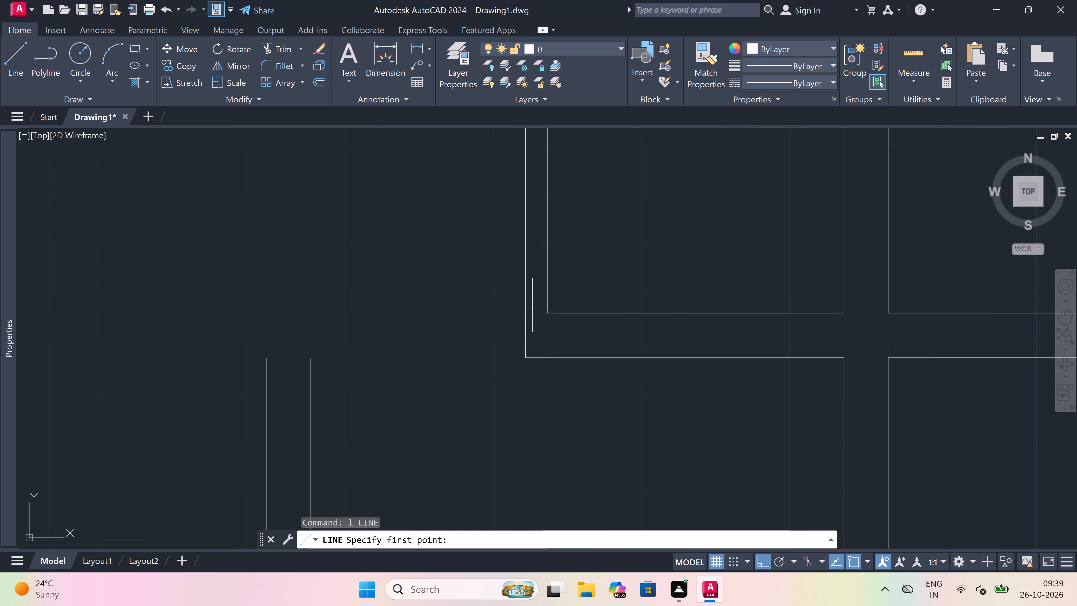
pyautogui.click(542, 309)
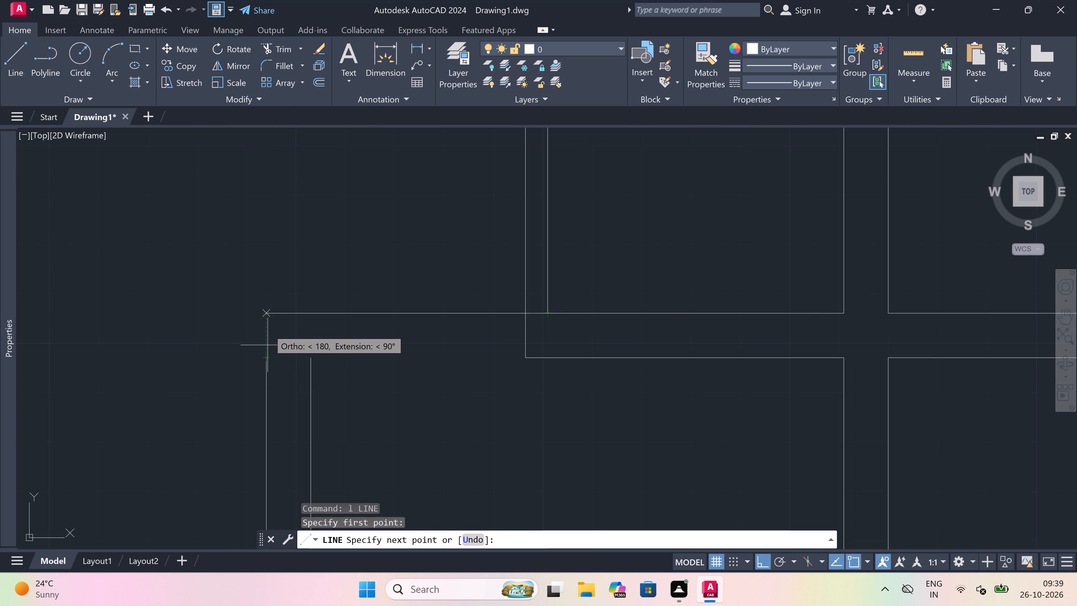
pyautogui.click(270, 315)
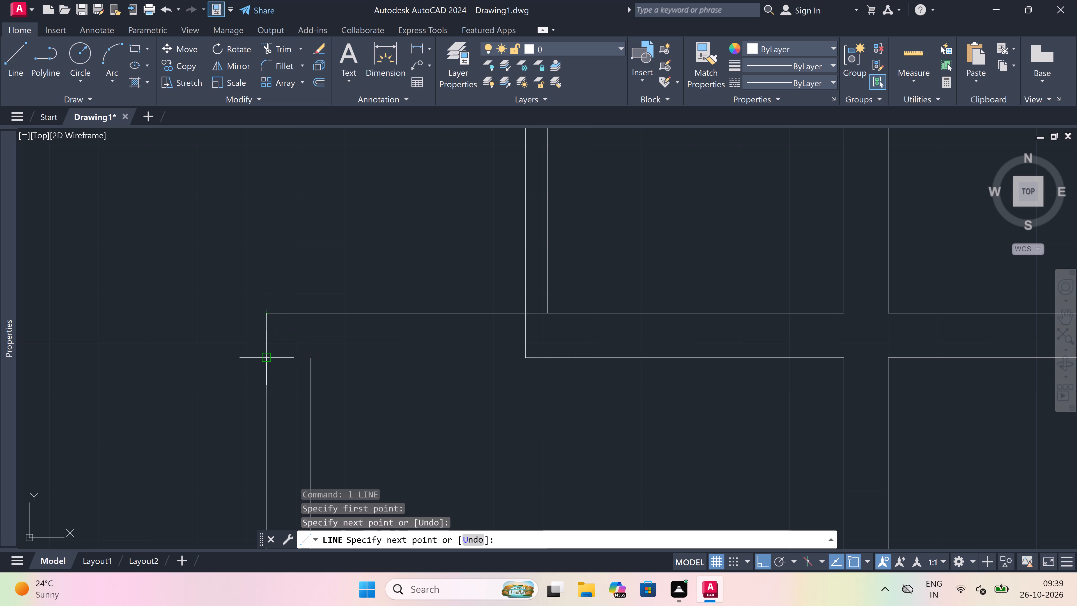
pyautogui.click(268, 361)
pyautogui.press('Escape')
pyautogui.press('space')
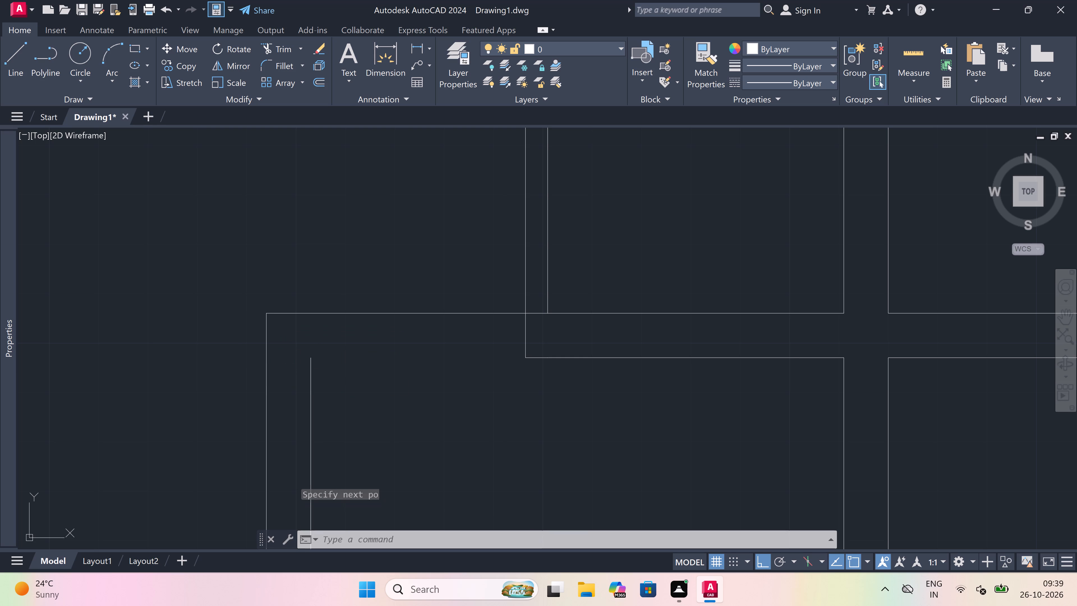
pyautogui.click(311, 360)
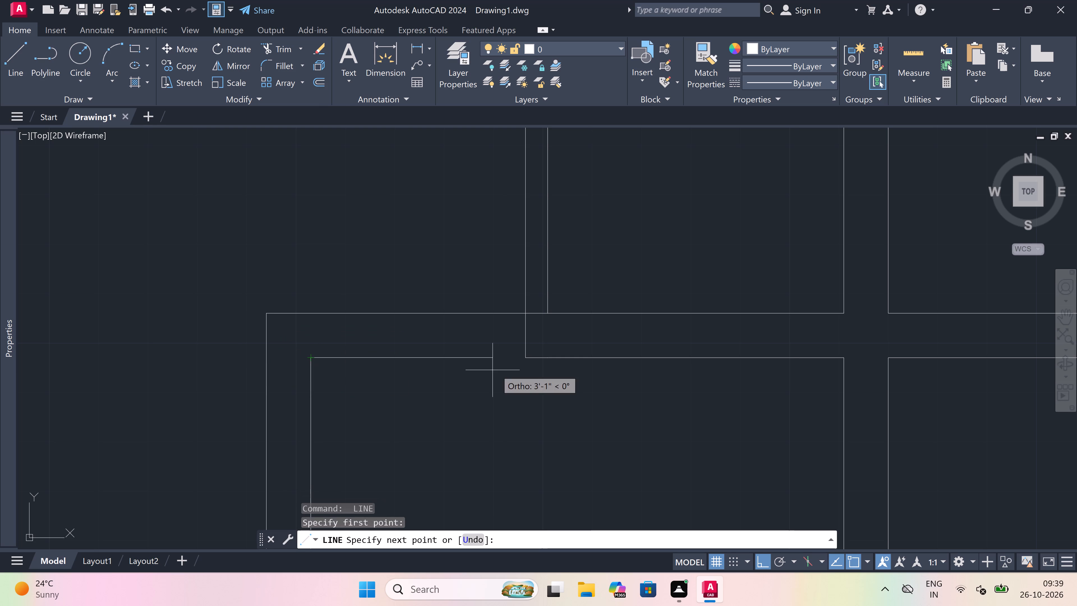
pyautogui.click(524, 363)
pyautogui.press('Escape')
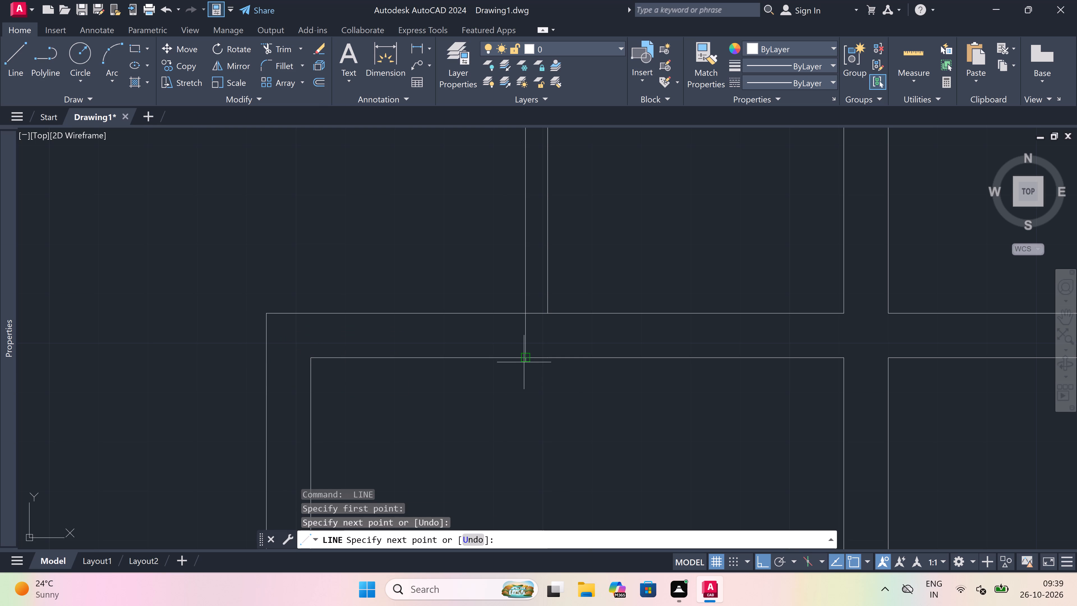
# Draw the matching two north wall lines of the larger east room, joining the flanking wall's lines to the small room's outer face.
pyautogui.scroll(-5, 510, 353)
pyautogui.scroll(3, 649, 345)
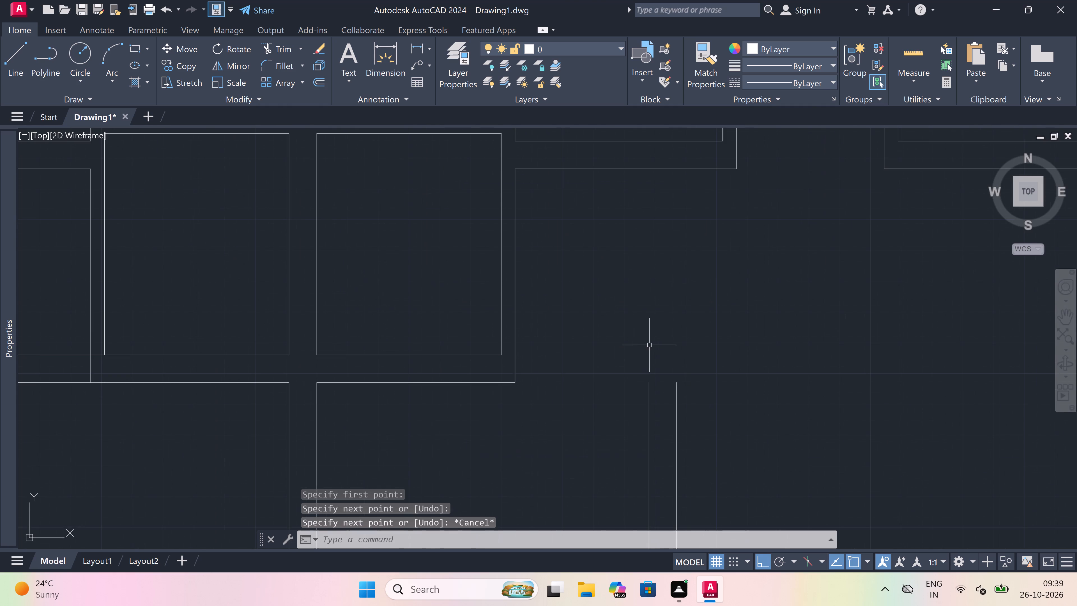
pyautogui.press('space')
pyautogui.click(678, 377)
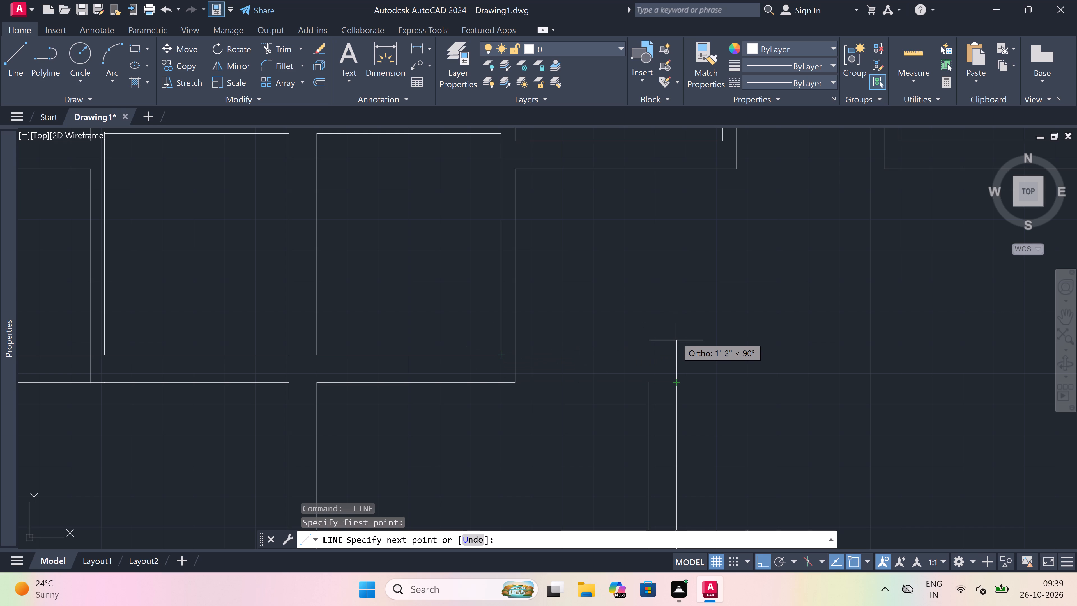
pyautogui.click(676, 354)
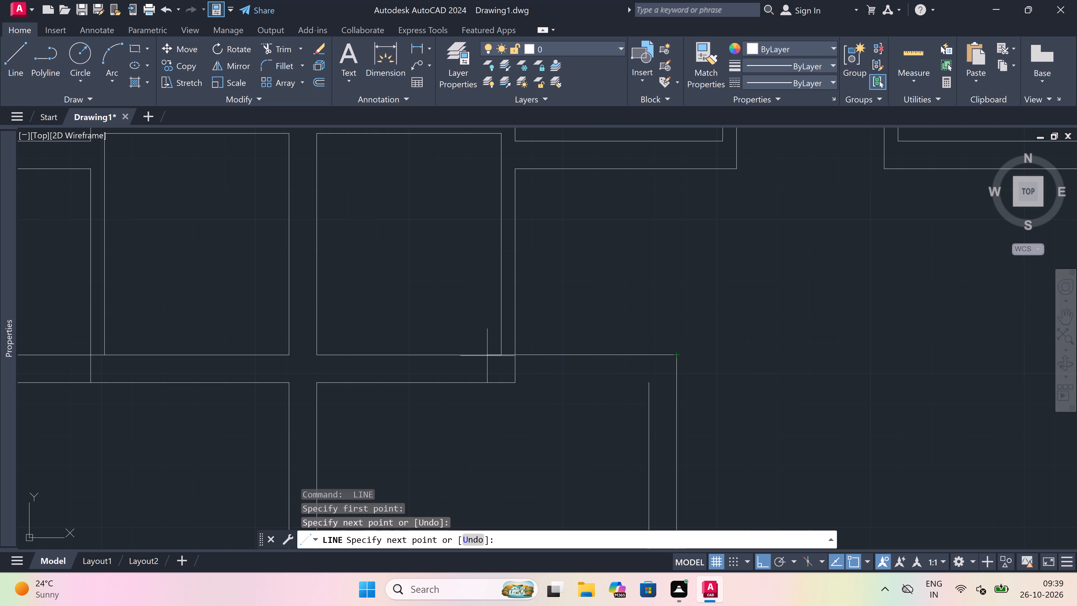
pyautogui.click(515, 352)
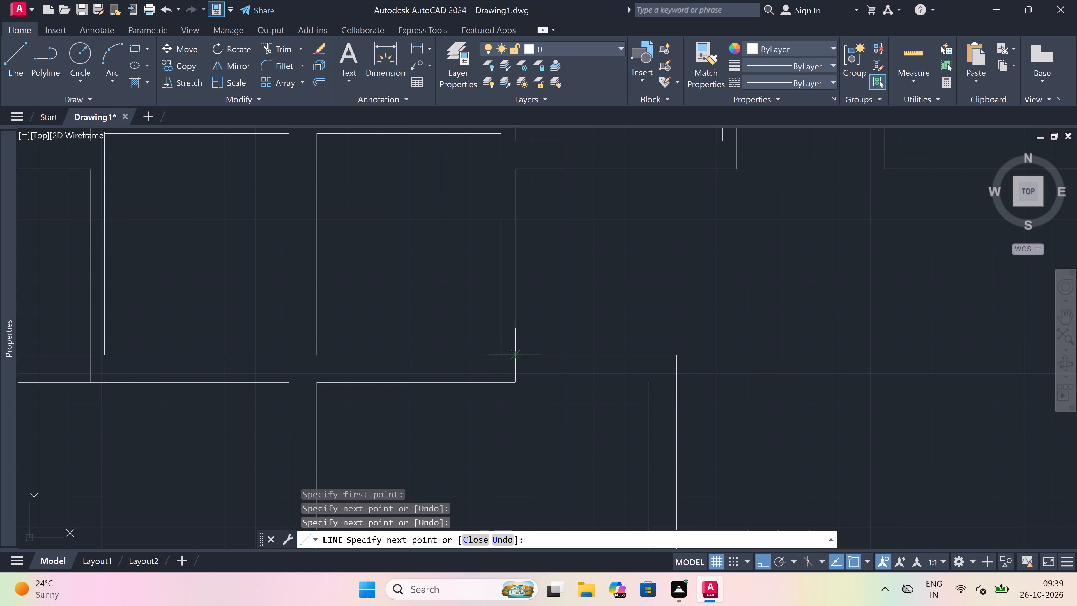
pyautogui.press('Escape')
pyautogui.press('space')
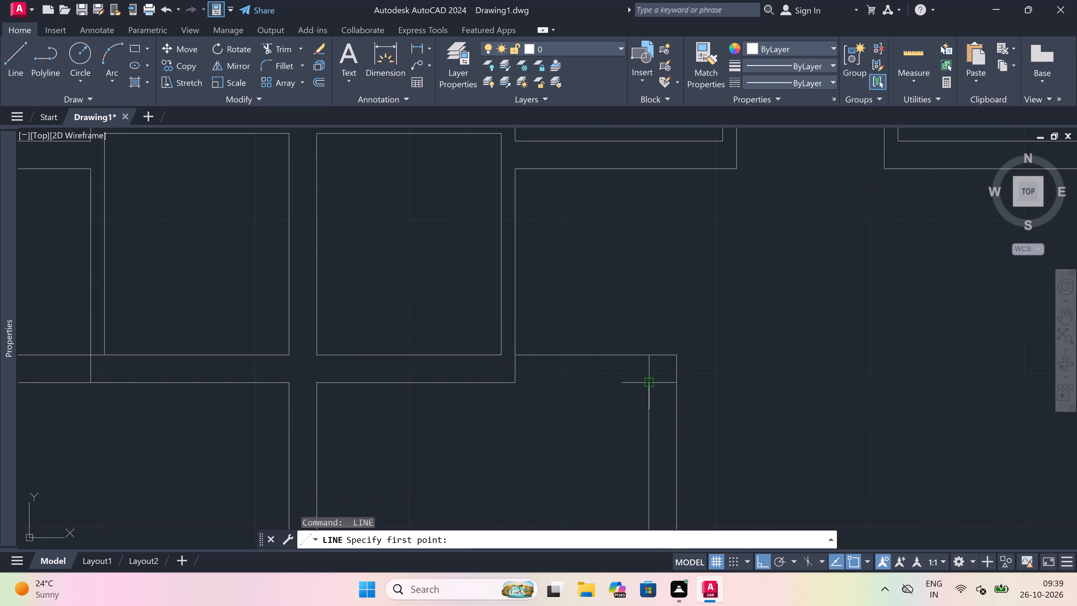
pyautogui.click(647, 383)
pyautogui.click(516, 383)
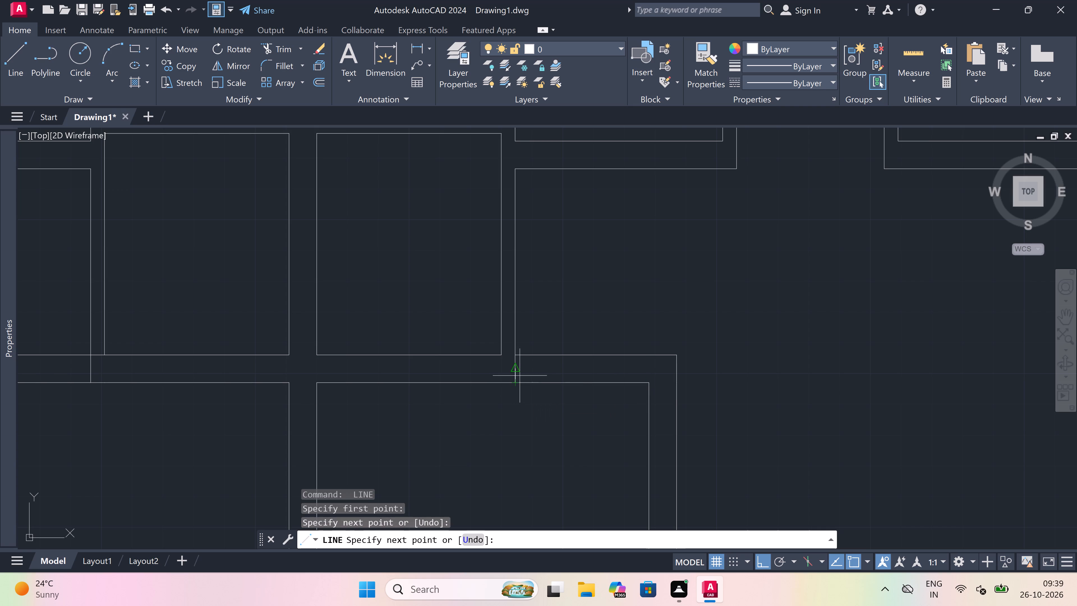
pyautogui.press('Escape')
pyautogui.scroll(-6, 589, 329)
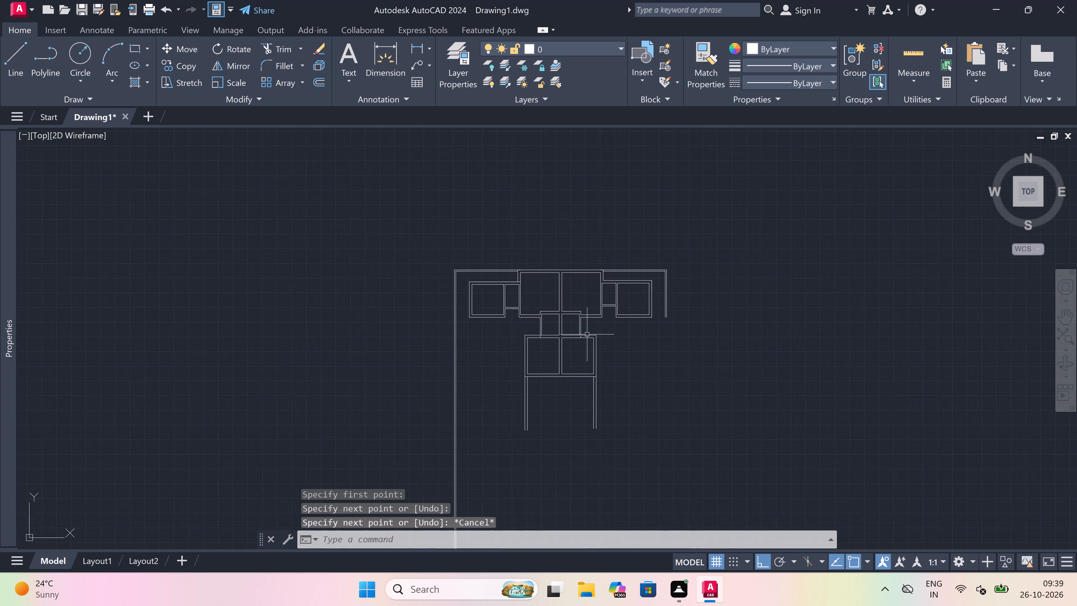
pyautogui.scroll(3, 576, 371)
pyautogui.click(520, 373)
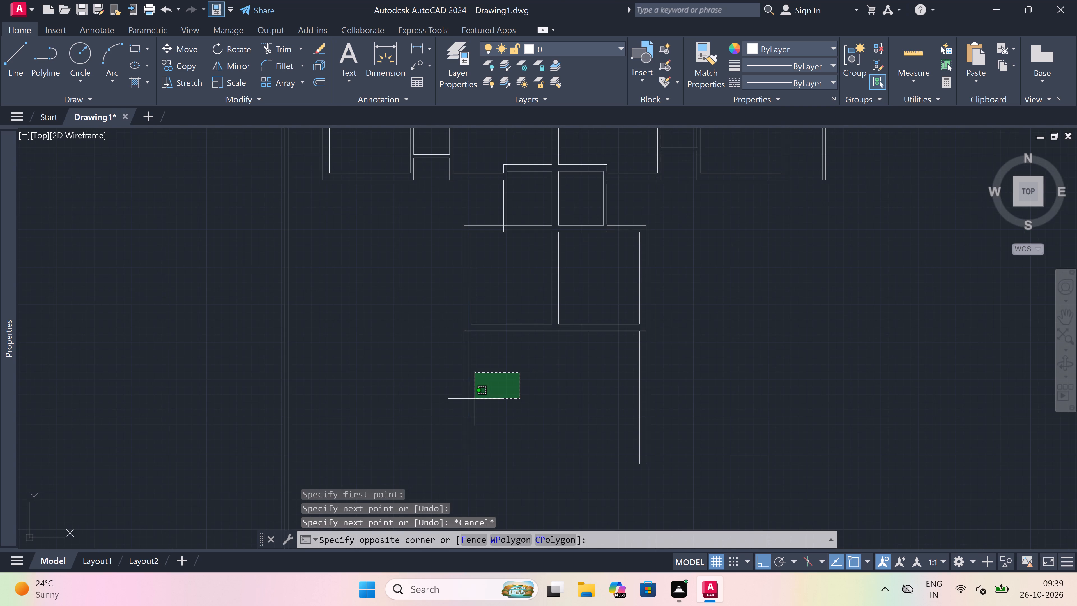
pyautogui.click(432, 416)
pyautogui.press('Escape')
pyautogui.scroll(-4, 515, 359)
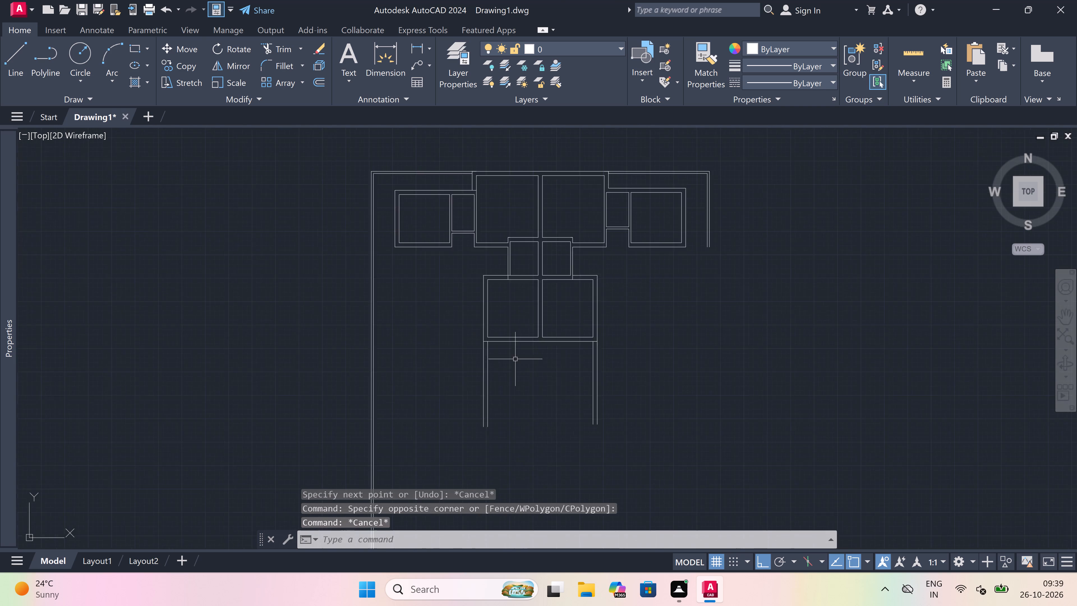
# Offset the outer lines of the west and east flanking walls 12' outward, one to each side.
pyautogui.scroll(3, 504, 355)
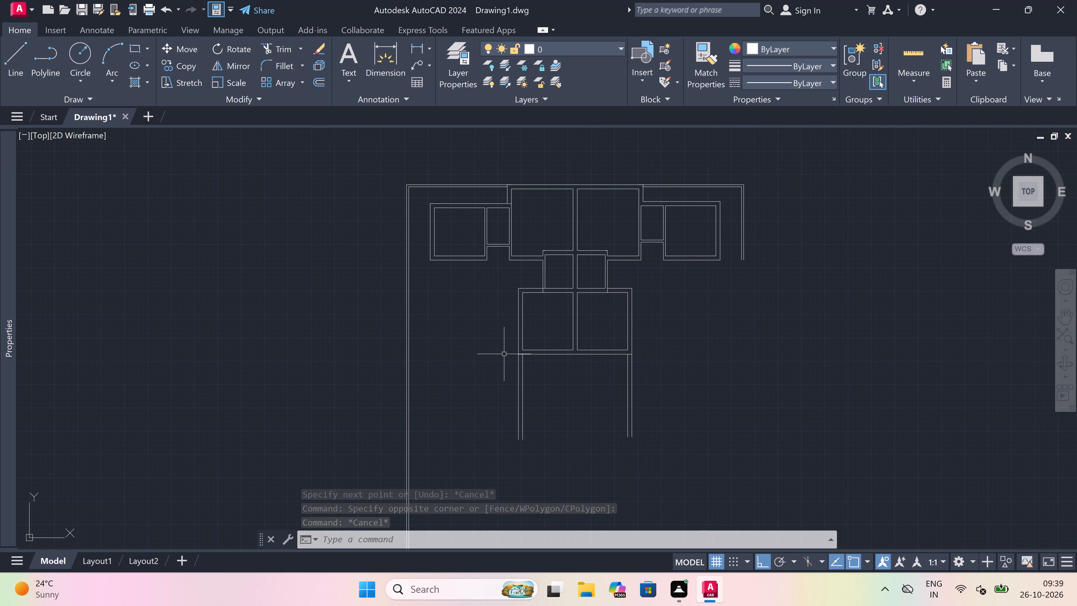
pyautogui.scroll(1, 504, 353)
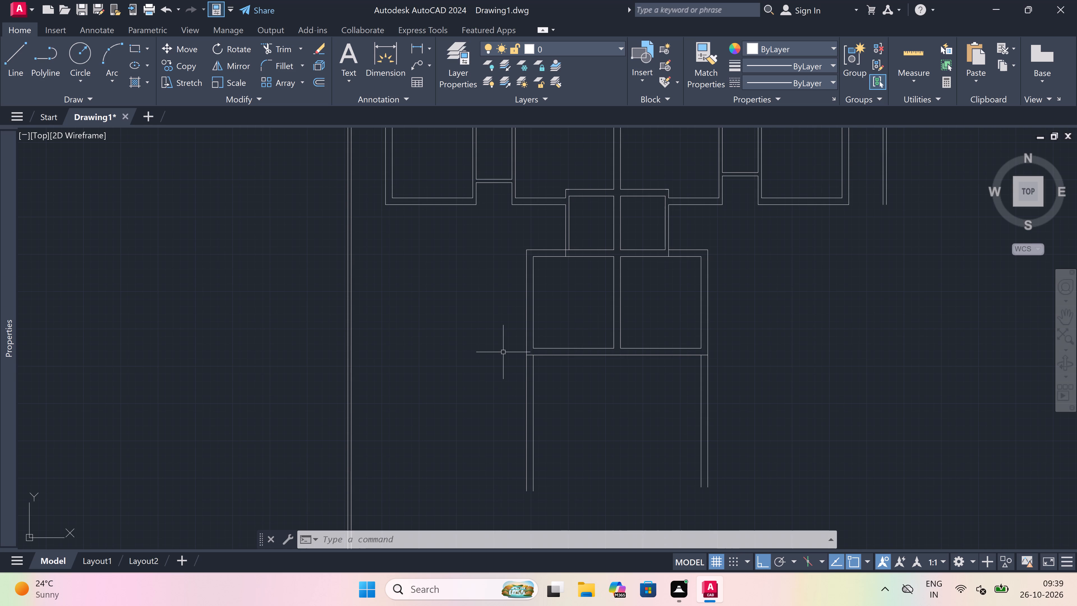
pyautogui.write('o')
pyautogui.press('space')
pyautogui.click(523, 326)
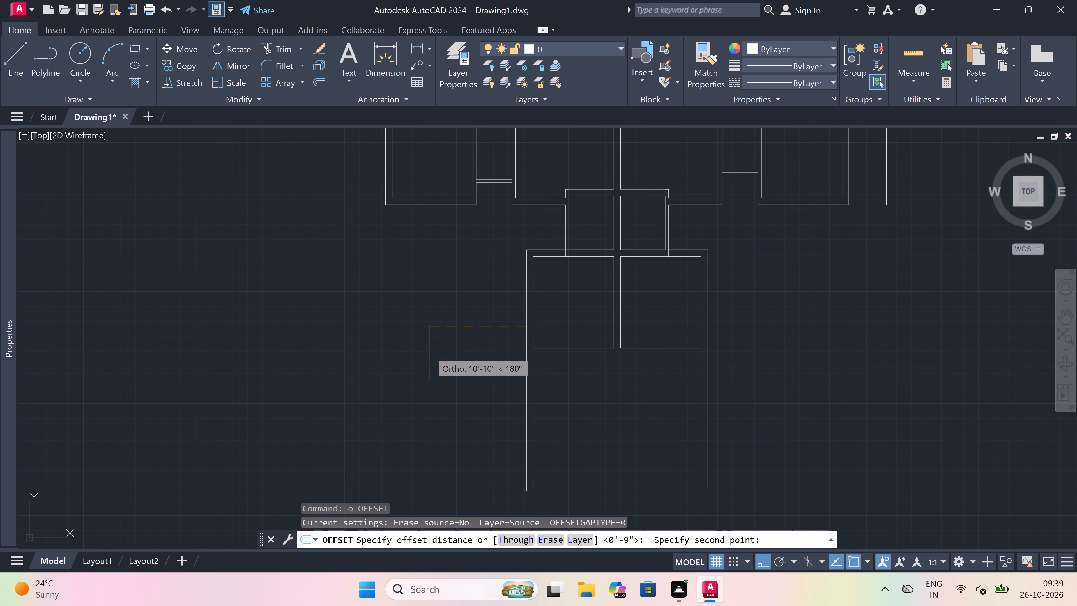
pyautogui.write("12'")
pyautogui.press('space')
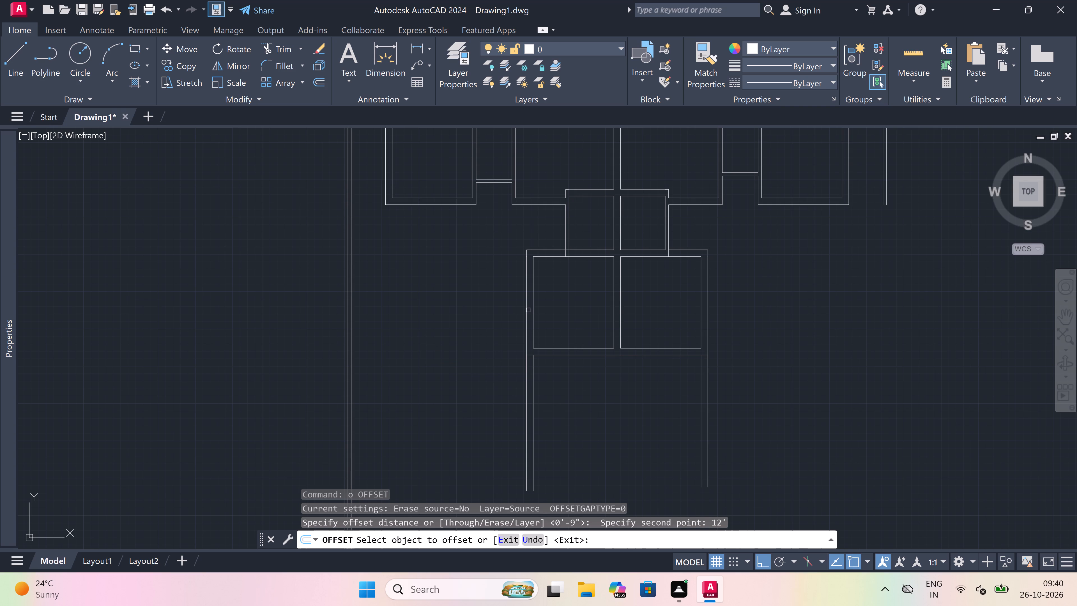
pyautogui.moveTo(527, 309); pyautogui.dragTo(521, 309)
pyautogui.click(395, 325)
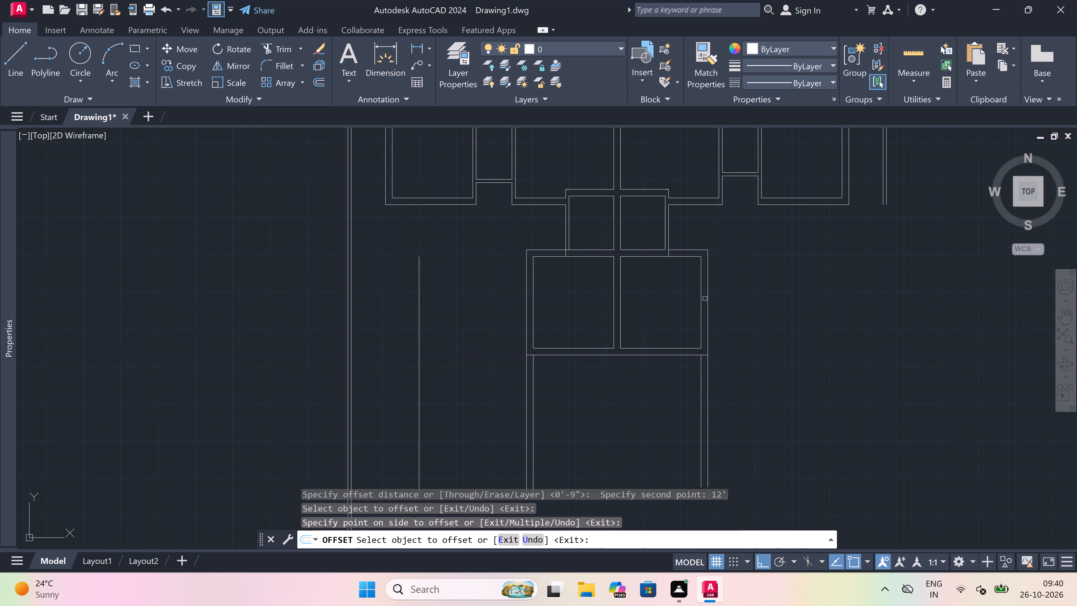
pyautogui.moveTo(708, 295); pyautogui.dragTo(712, 295)
pyautogui.click(774, 287)
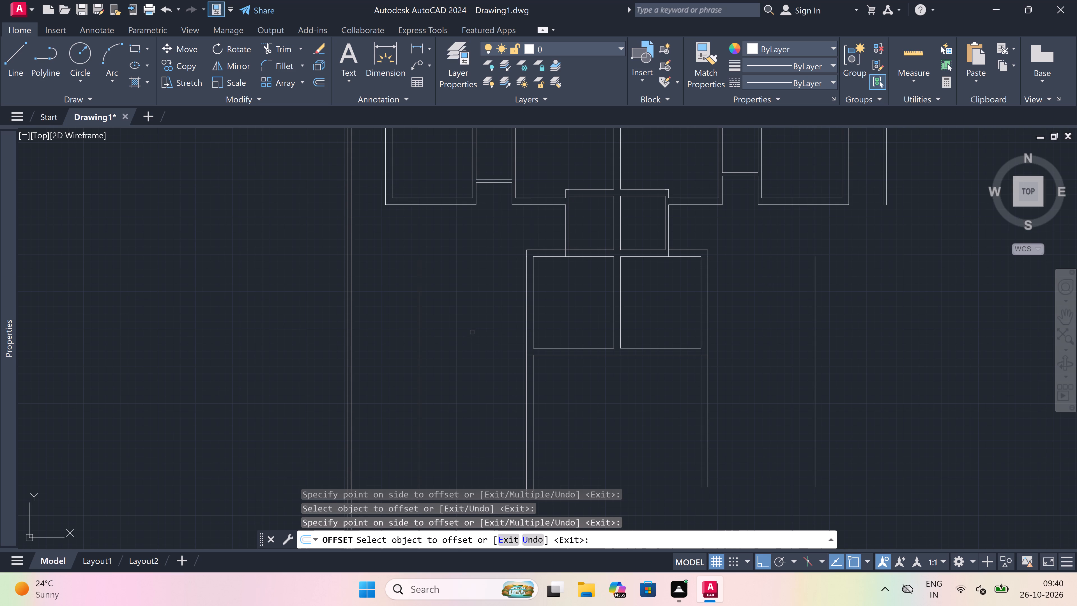
pyautogui.press('Escape')
# Offset the two new outlying vertical lines 9" further outward to give both walls their thickness.
pyautogui.press('space')
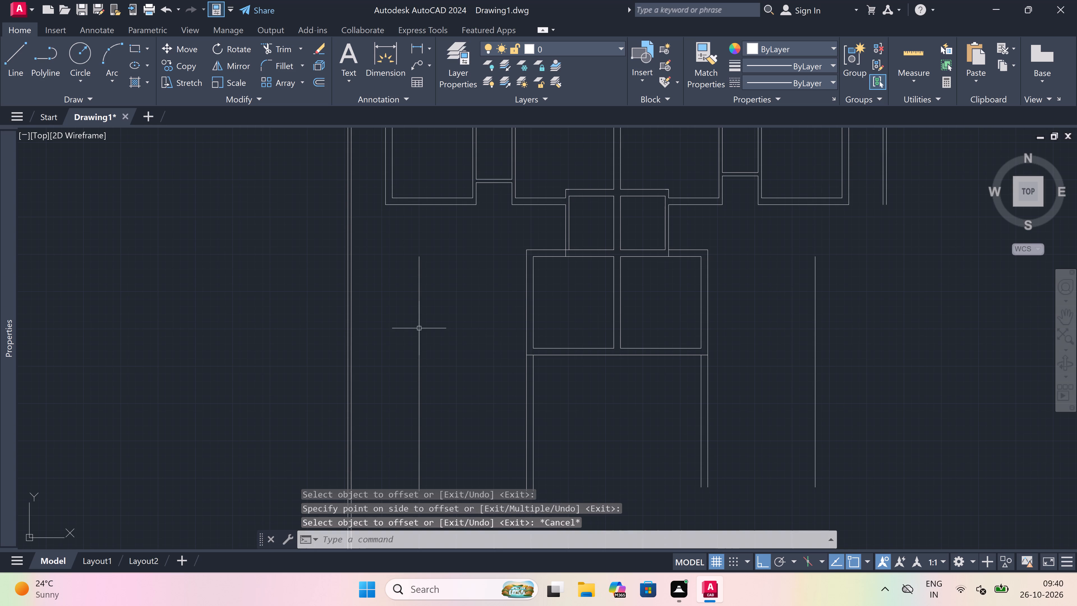
pyautogui.click(419, 328)
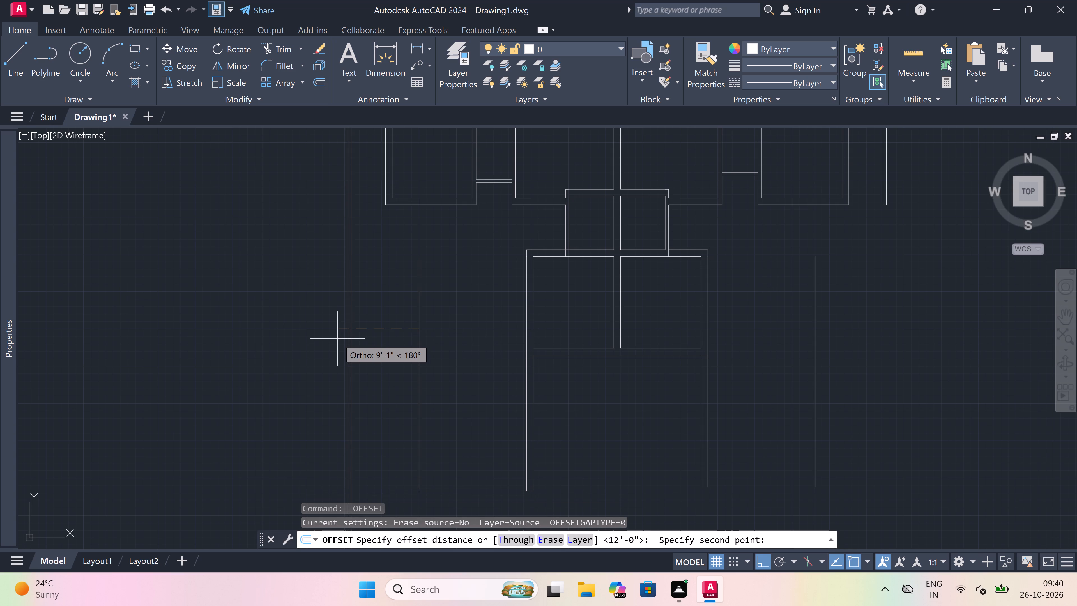
pyautogui.write('9"')
pyautogui.press('space')
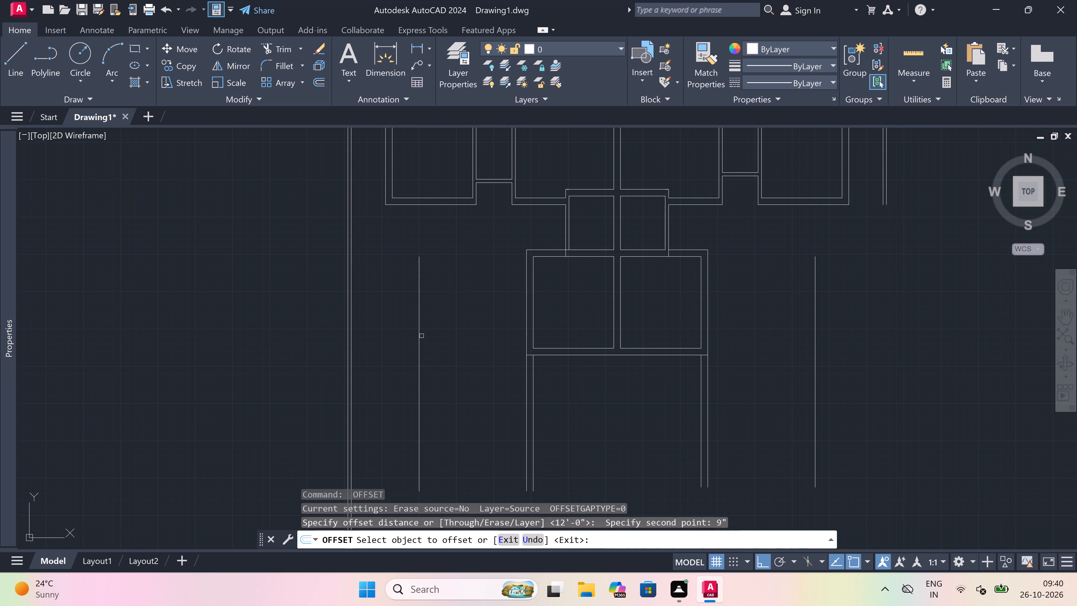
pyautogui.moveTo(420, 333); pyautogui.dragTo(408, 330)
pyautogui.click(373, 324)
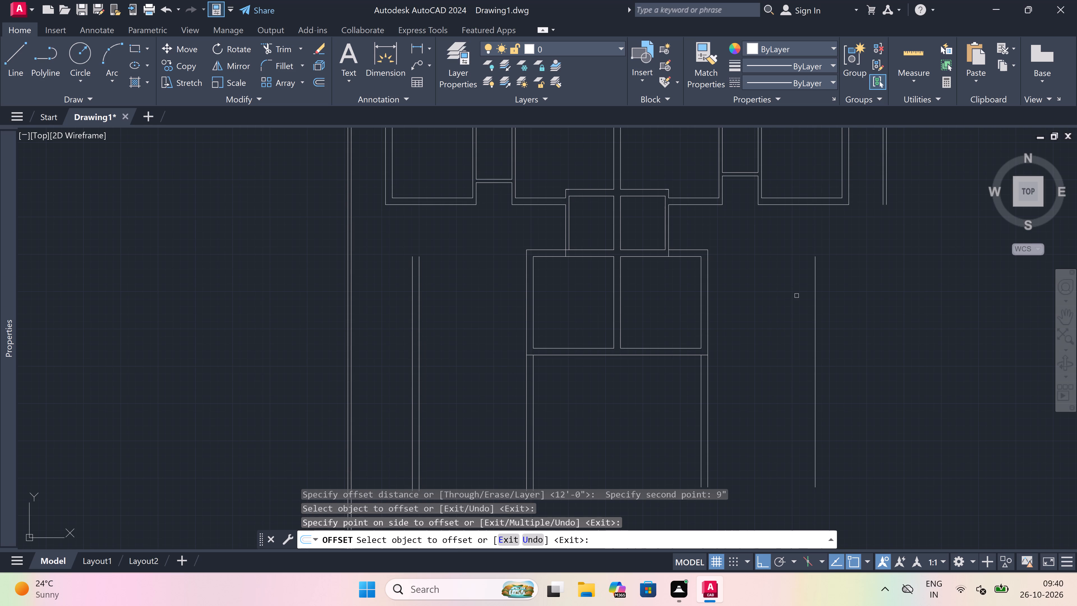
pyautogui.moveTo(814, 296); pyautogui.dragTo(823, 296)
pyautogui.click(850, 293)
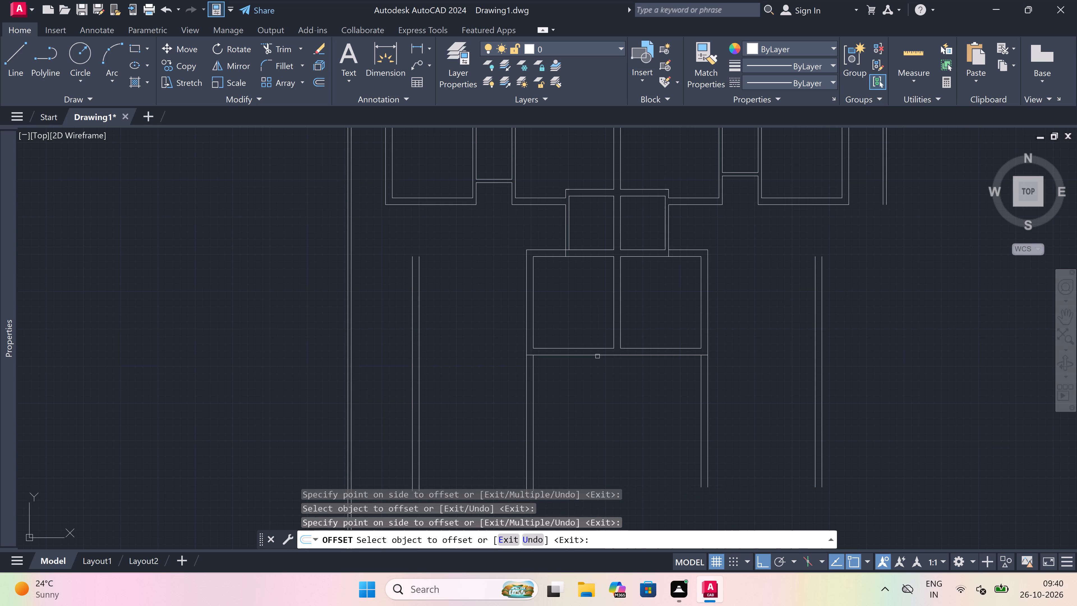
pyautogui.press('Escape')
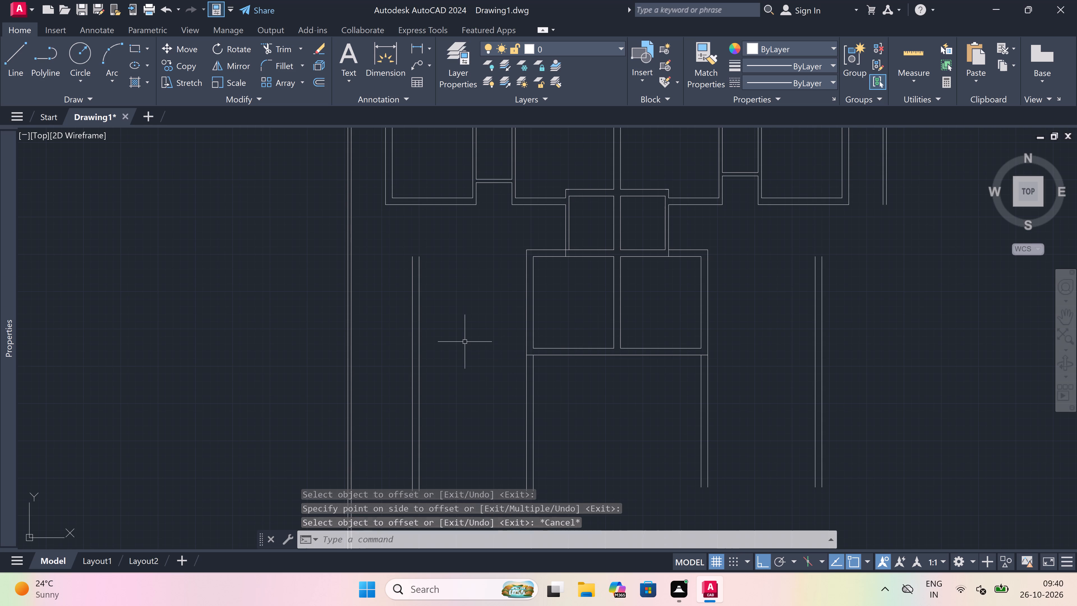
# Trim the leftover line segments inside the wall junctions where the small west and east rooms meet the larger rooms' north wall.
pyautogui.scroll(1, 465, 342)
pyautogui.scroll(-2, 465, 300)
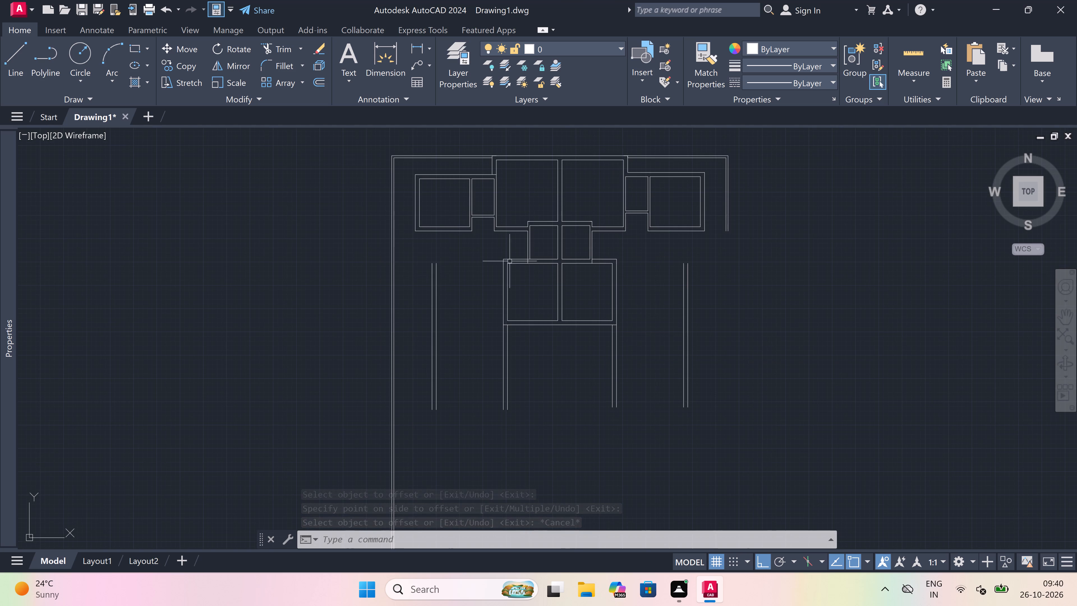
pyautogui.scroll(2, 548, 244)
pyautogui.press('t')
pyautogui.press('r')
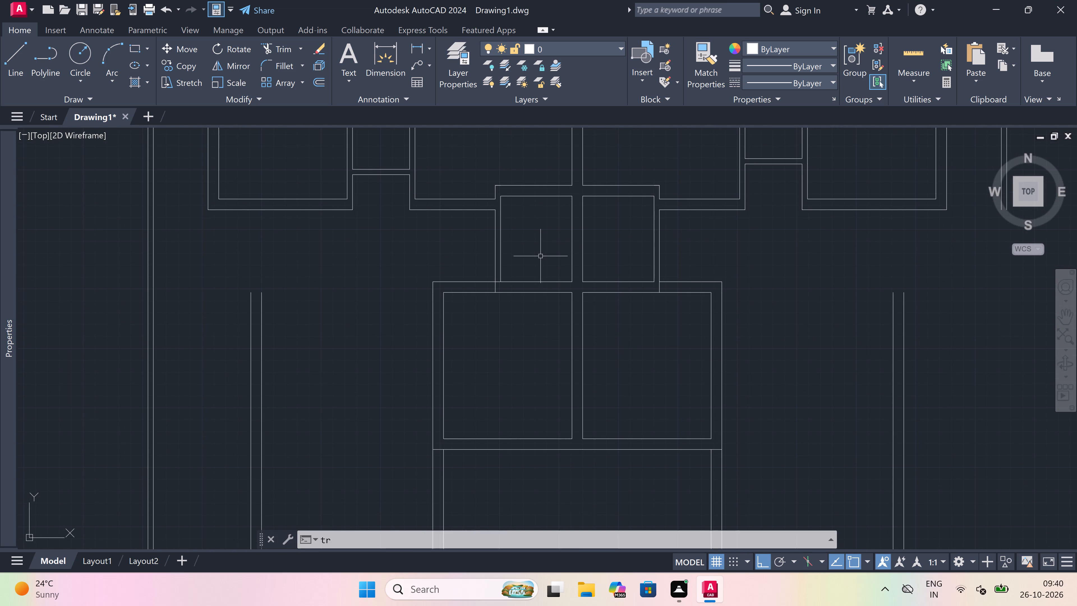
pyautogui.press('space')
pyautogui.scroll(3, 497, 286)
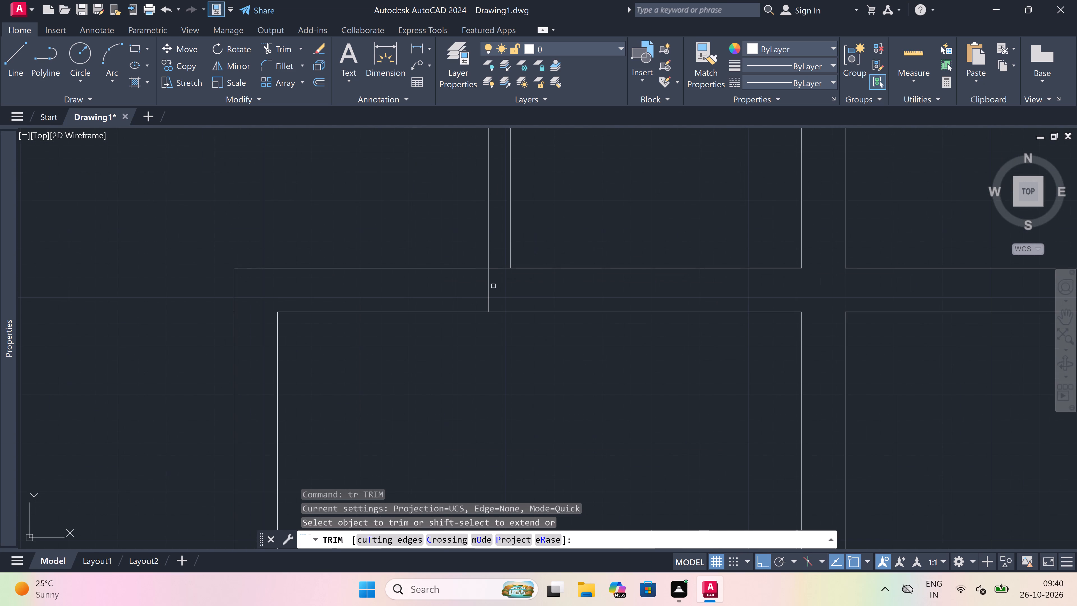
pyautogui.click(489, 290)
pyautogui.click(499, 267)
pyautogui.scroll(-4, 499, 267)
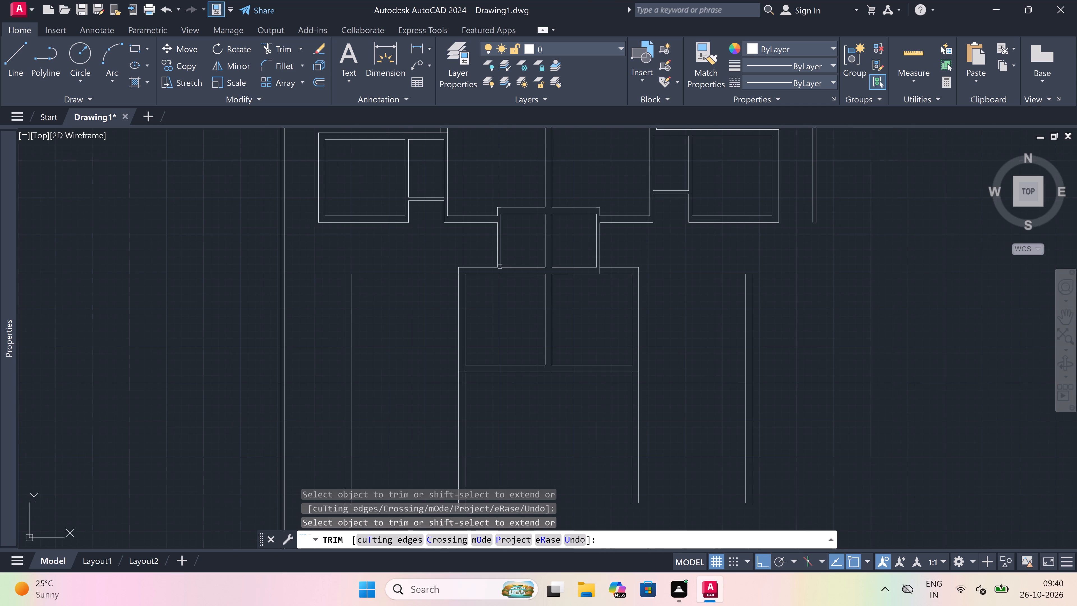
pyautogui.scroll(3, 601, 273)
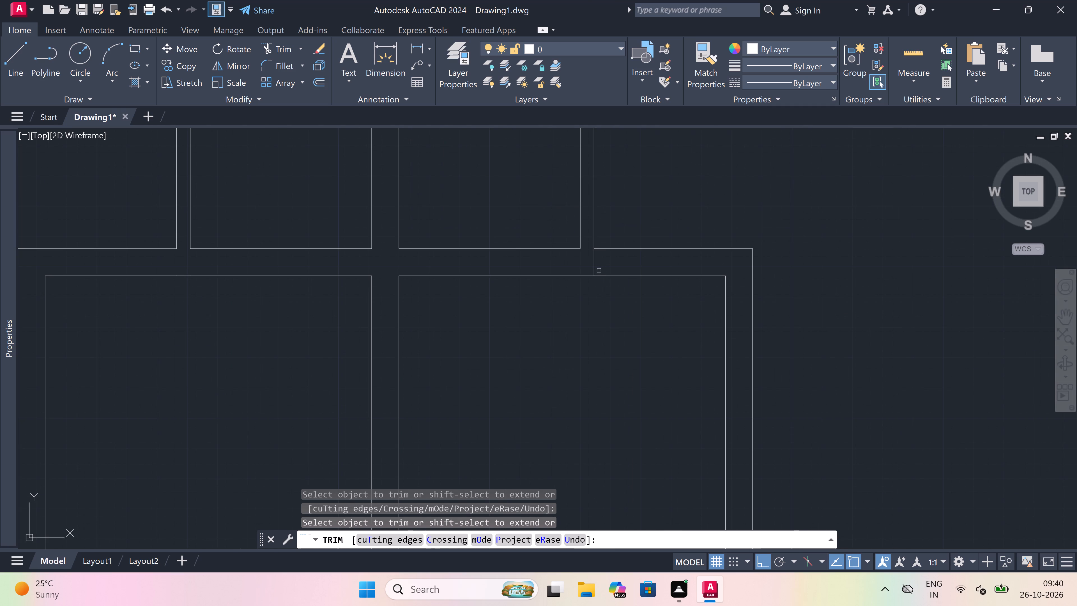
pyautogui.click(595, 267)
pyautogui.scroll(-5, 595, 267)
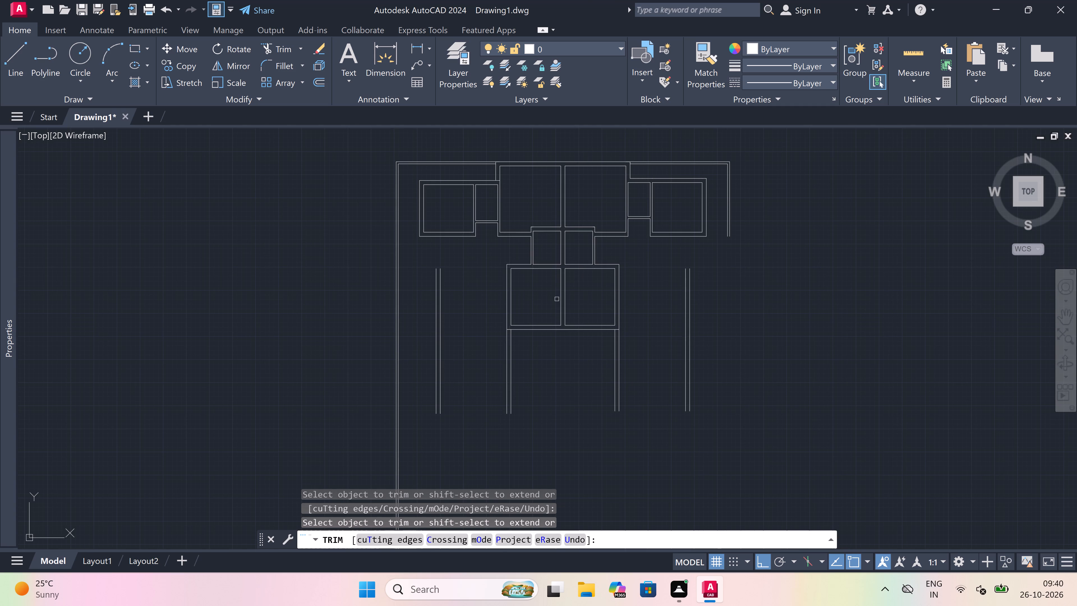
pyautogui.press('Escape')
# Start an offset whose distance is picked between two points, measuring south from the outer face of the far west room's south wall.
pyautogui.scroll(-3, 554, 303)
pyautogui.scroll(3, 526, 318)
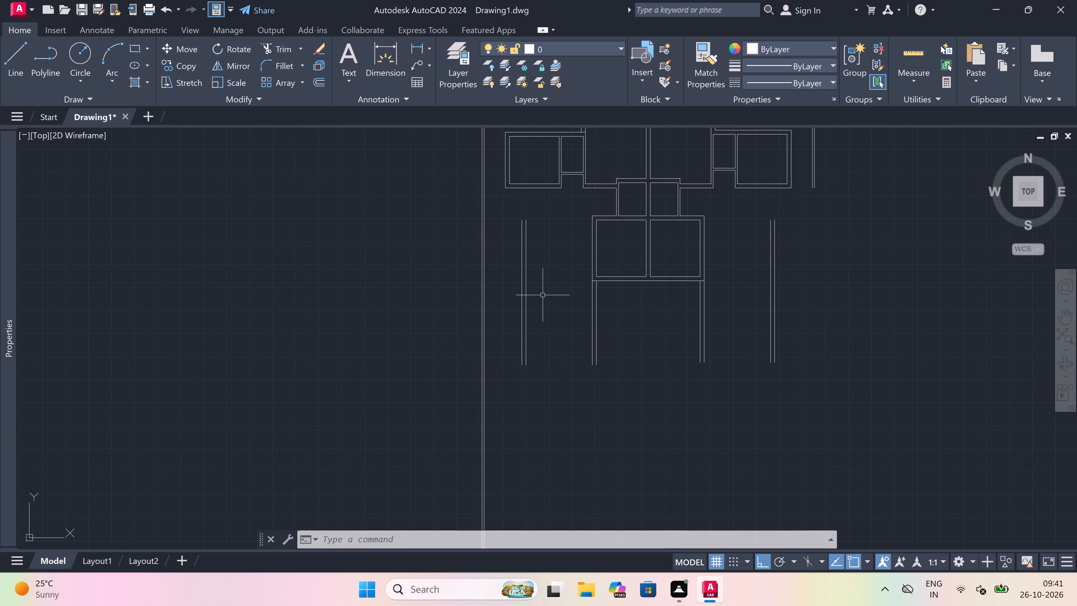
pyautogui.scroll(1, 559, 204)
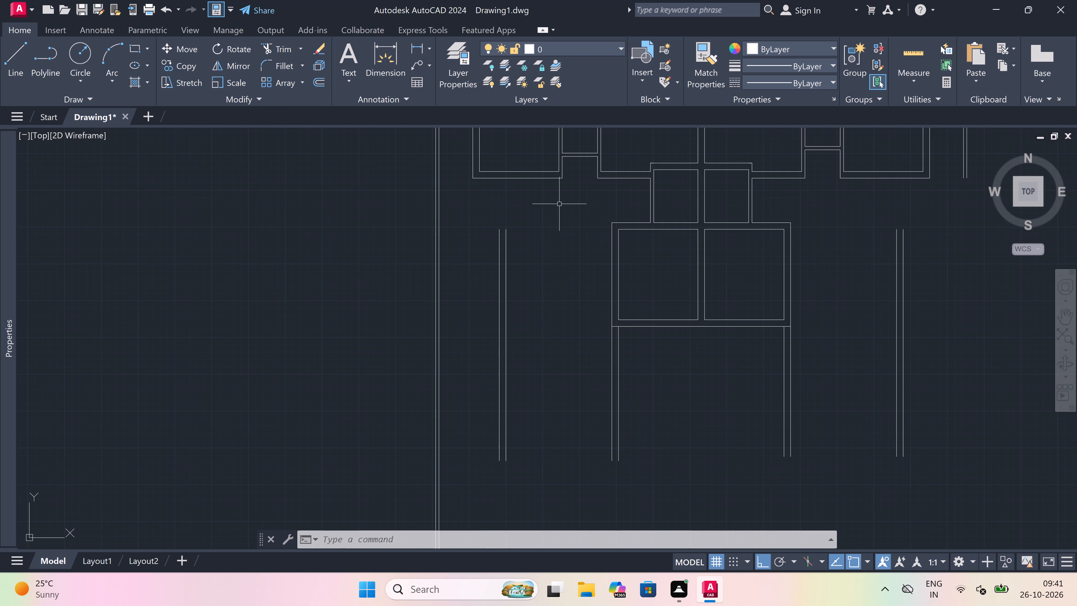
pyautogui.press('o')
pyautogui.press('space')
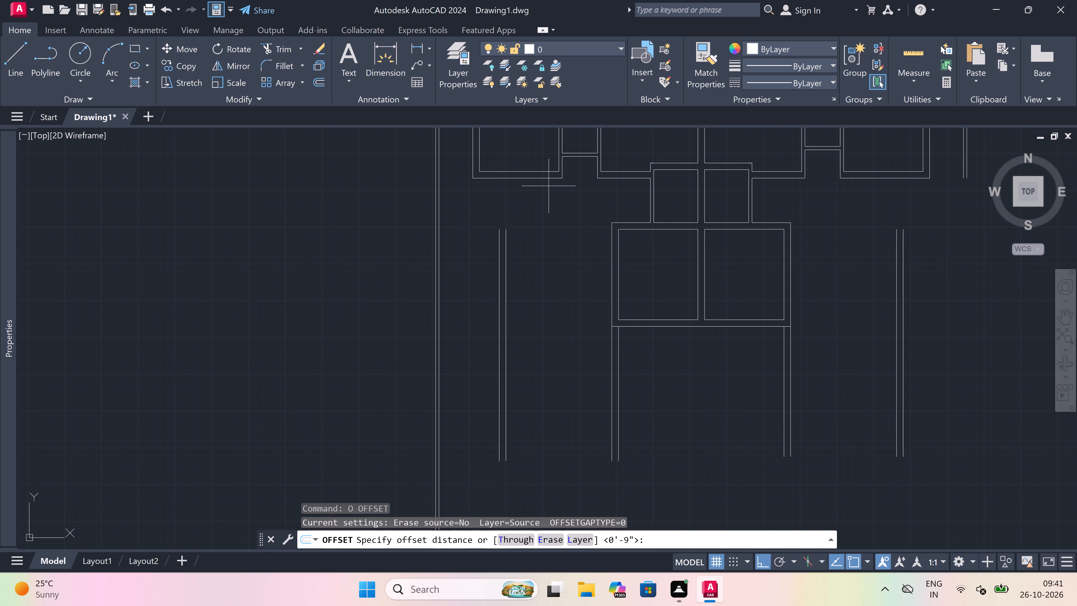
pyautogui.click(547, 180)
pyautogui.scroll(1, 549, 249)
pyautogui.scroll(-4, 549, 249)
pyautogui.scroll(3, 548, 234)
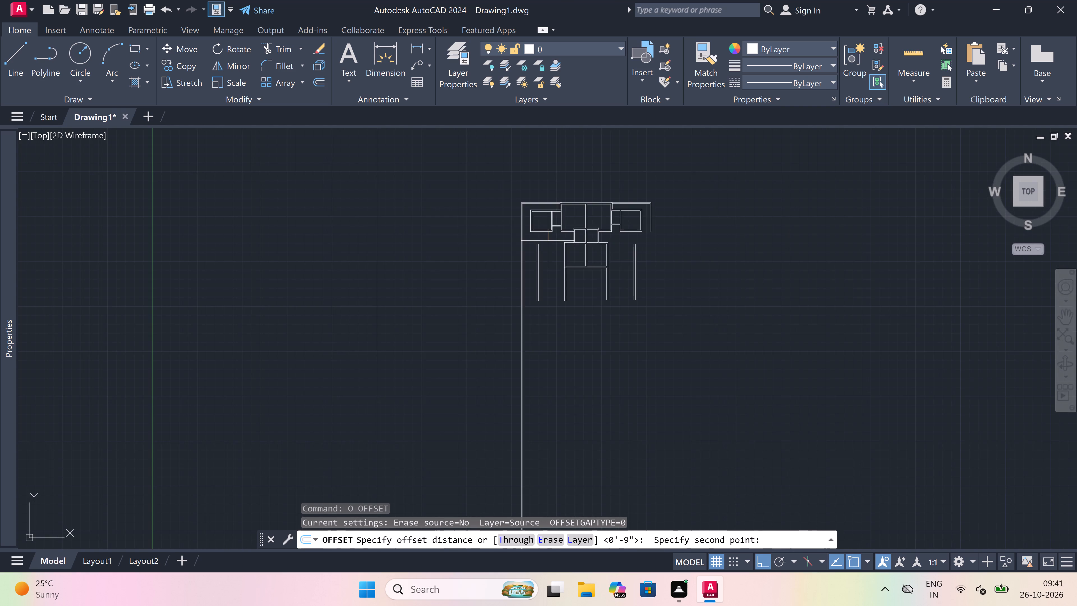
pyautogui.scroll(1, 548, 234)
pyautogui.scroll(1, 547, 268)
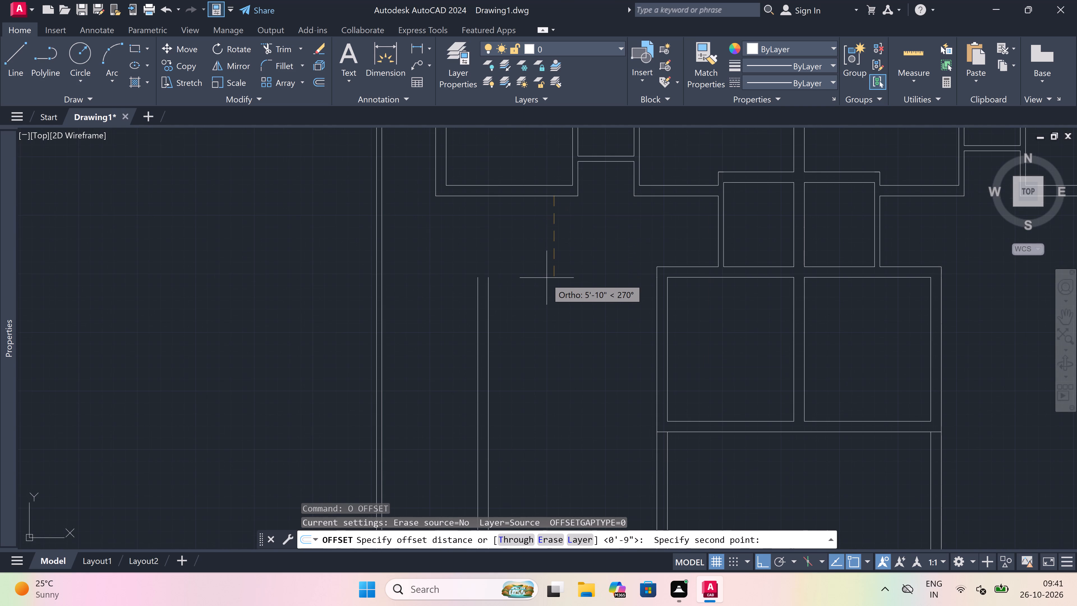
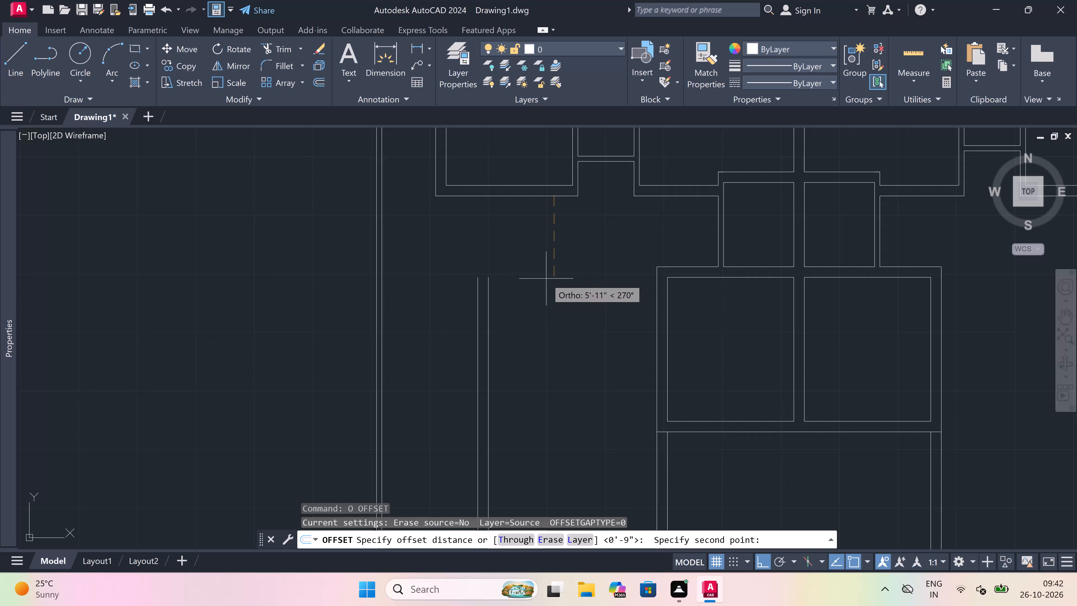
# Offset the outer line of the far west room's south wall 8' to the south.
pyautogui.write("8'")
pyautogui.press('space')
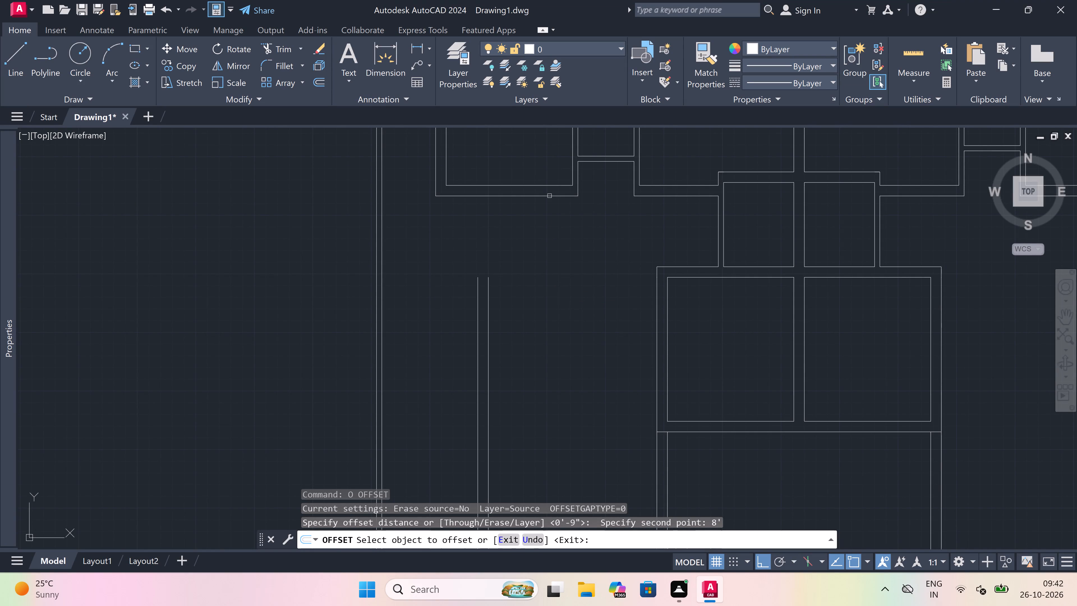
pyautogui.moveTo(549, 196); pyautogui.dragTo(549, 340)
pyautogui.click(543, 395)
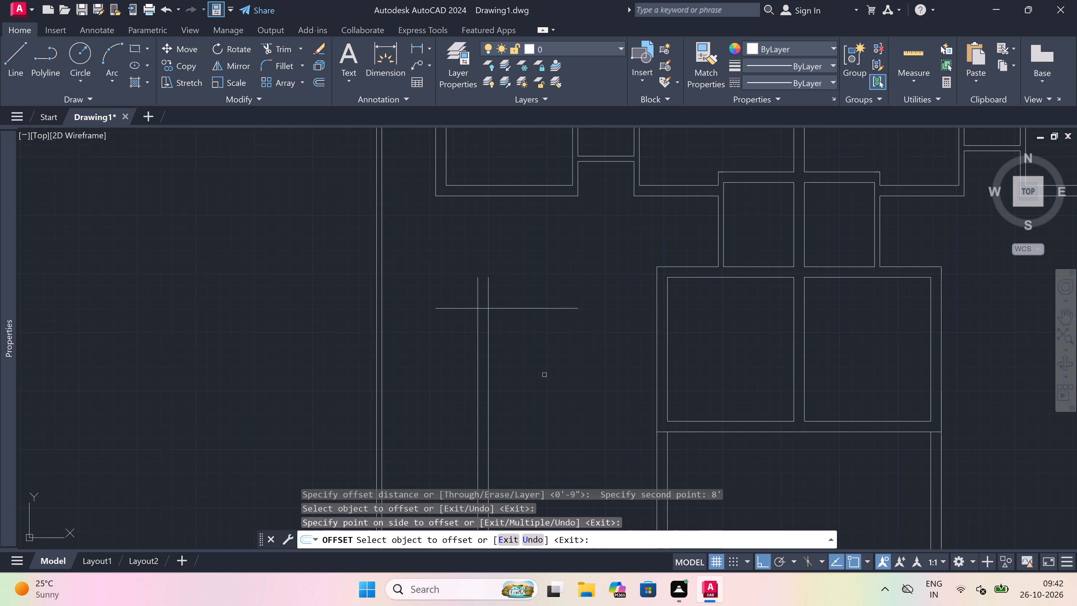
pyautogui.press('Escape')
# Offset the new horizontal line 9" further south to give the cross wall its thickness.
pyautogui.press('space')
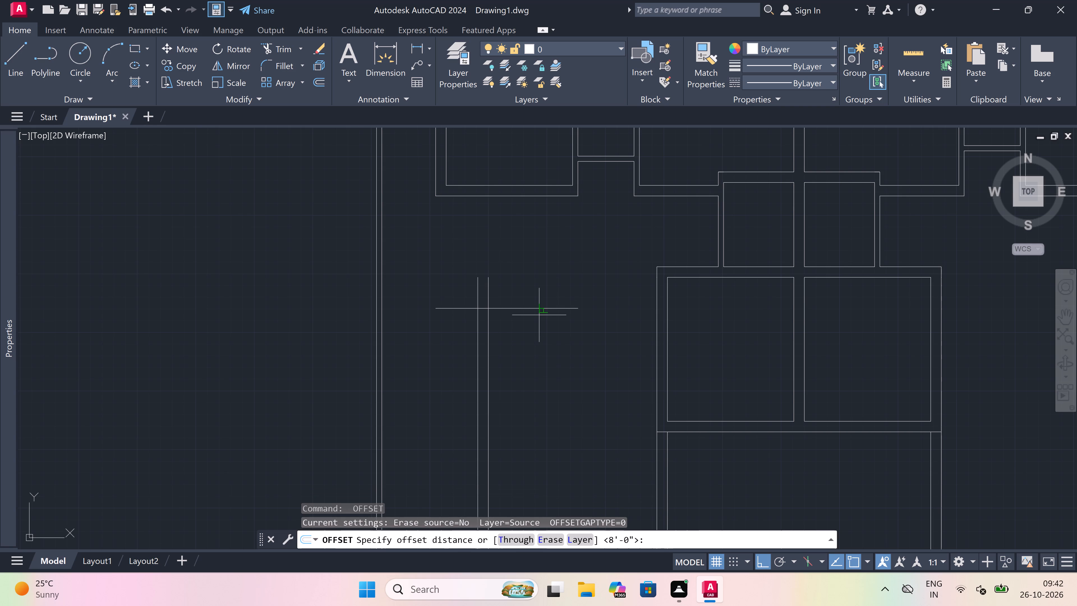
pyautogui.click(539, 315)
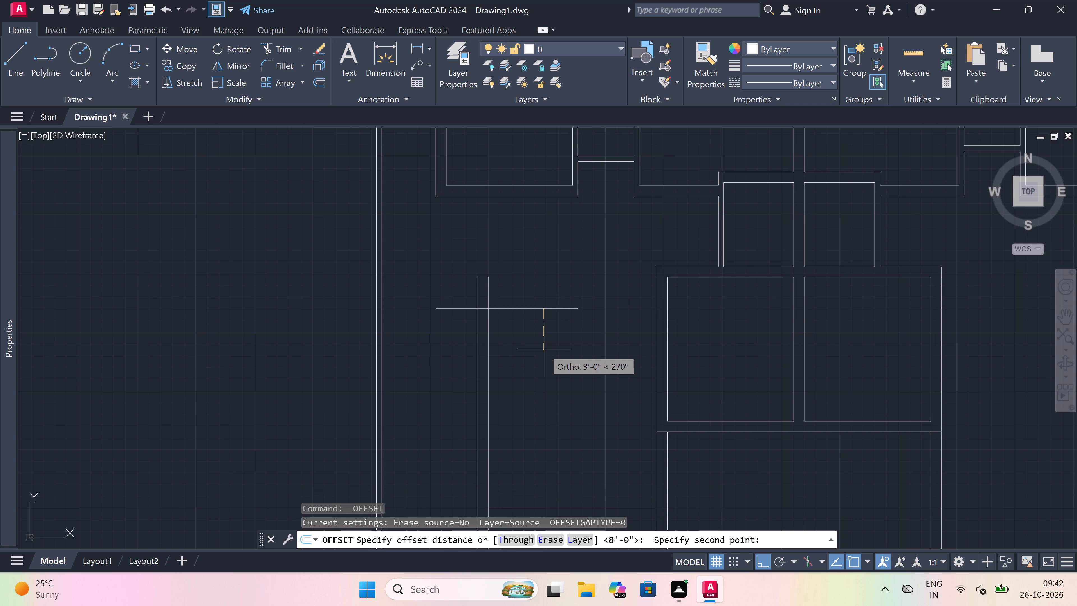
pyautogui.press('9')
pyautogui.write('"')
pyautogui.press('space')
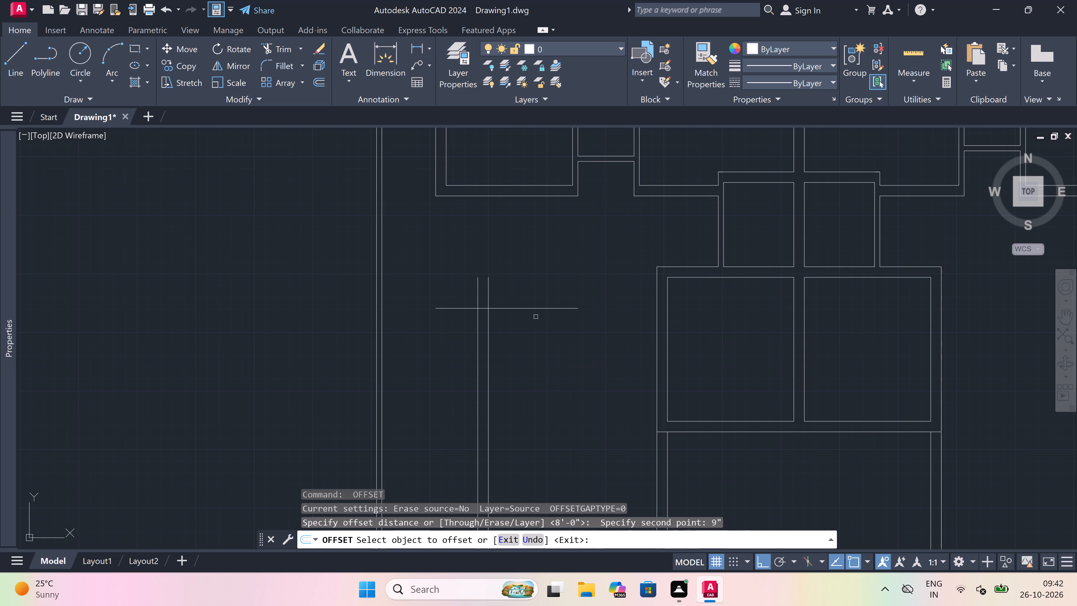
pyautogui.moveTo(535, 308); pyautogui.dragTo(535, 349)
pyautogui.click(534, 360)
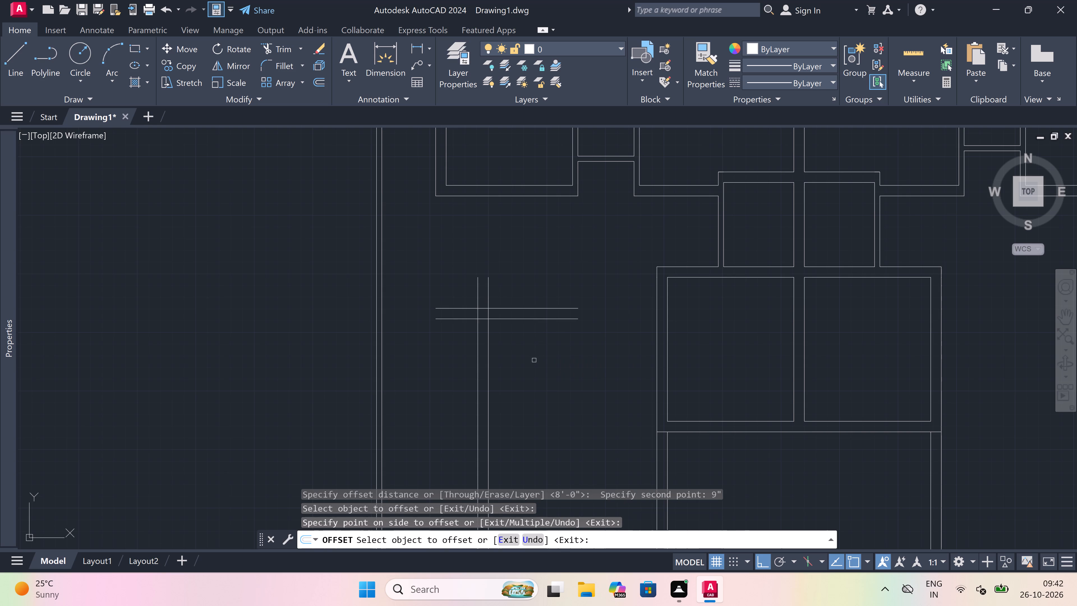
pyautogui.press('Escape')
# Trim the cross wall's overhanging west ends and the segments inside its junction with the outlying west wall, leaving an open T-junction.
pyautogui.press('t')
pyautogui.press('r')
pyautogui.press('space')
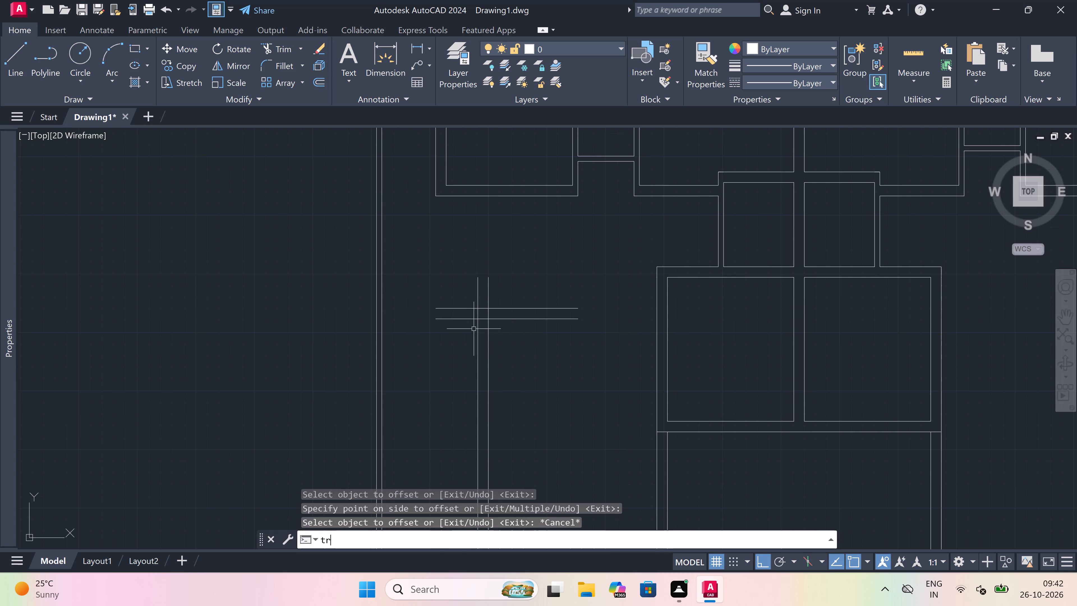
pyautogui.scroll(2, 464, 316)
pyautogui.moveTo(463, 287); pyautogui.dragTo(463, 292)
pyautogui.click(453, 361)
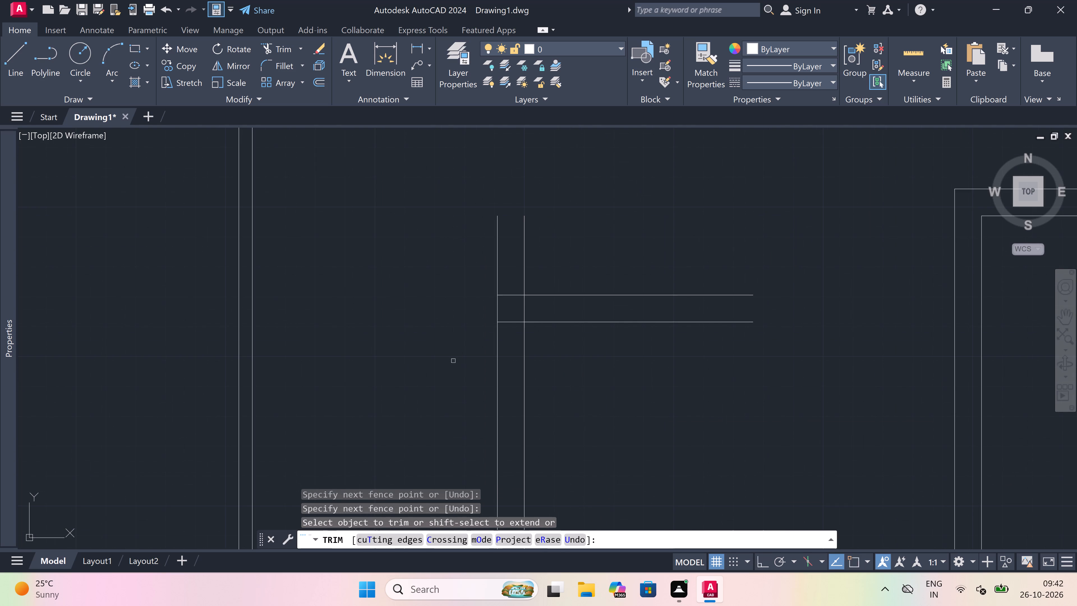
pyautogui.click(509, 307)
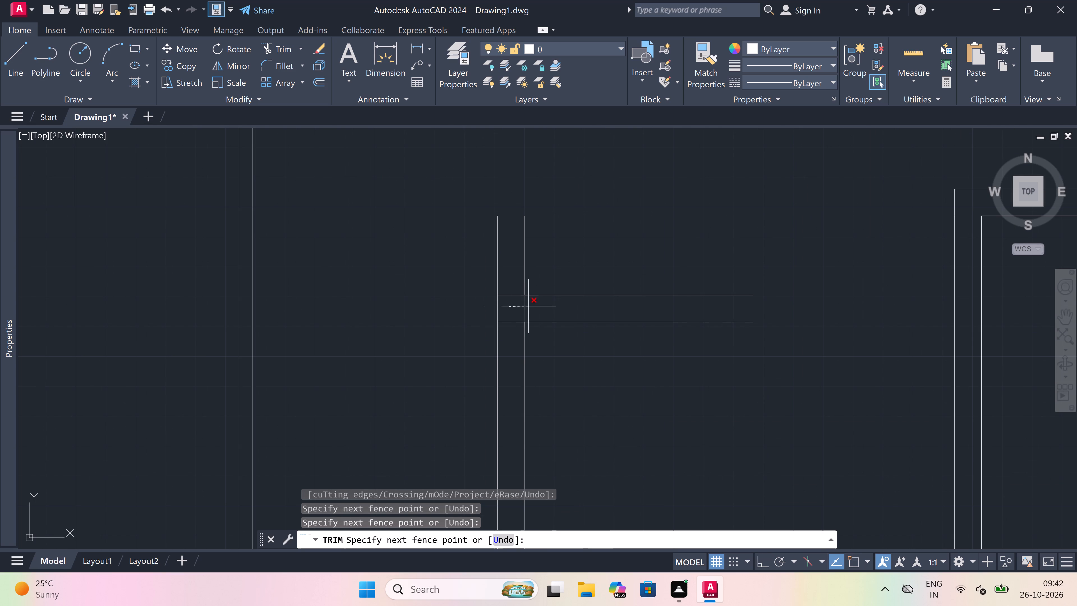
pyautogui.click(518, 273)
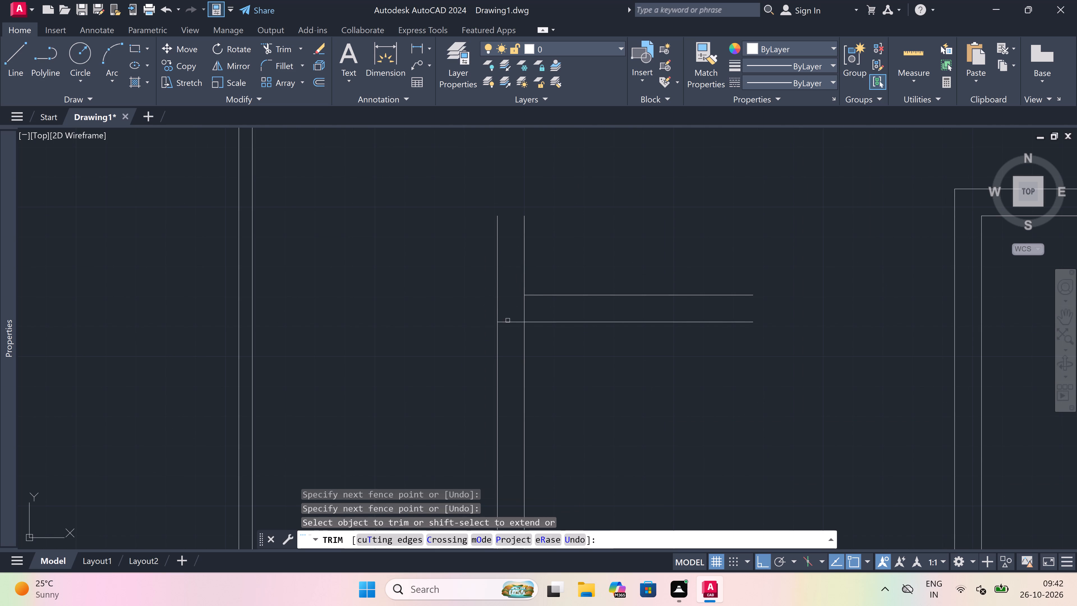
pyautogui.click(508, 324)
pyautogui.click(522, 312)
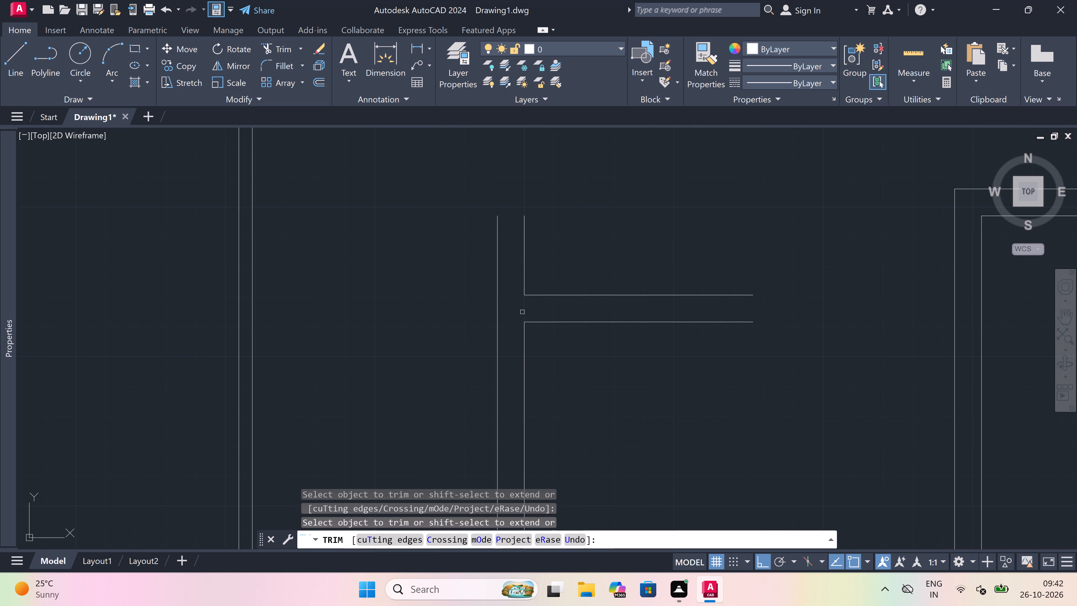
pyautogui.press('Escape')
# Extend both lines of the outlying west wall north to the far west room's south wall.
pyautogui.write('ex')
pyautogui.press('space')
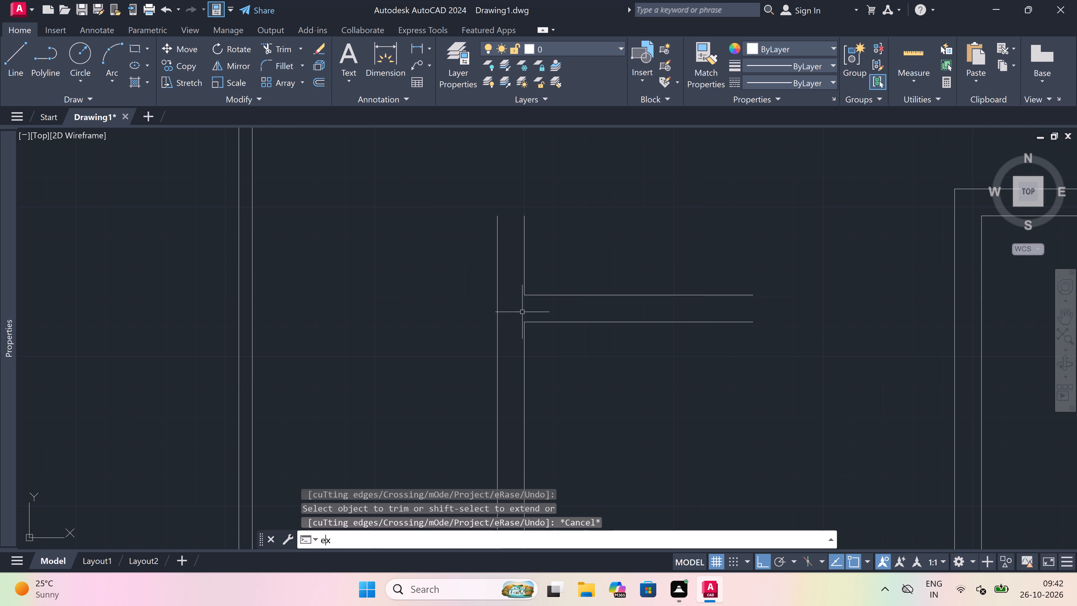
pyautogui.scroll(-3, 522, 312)
pyautogui.scroll(2, 525, 300)
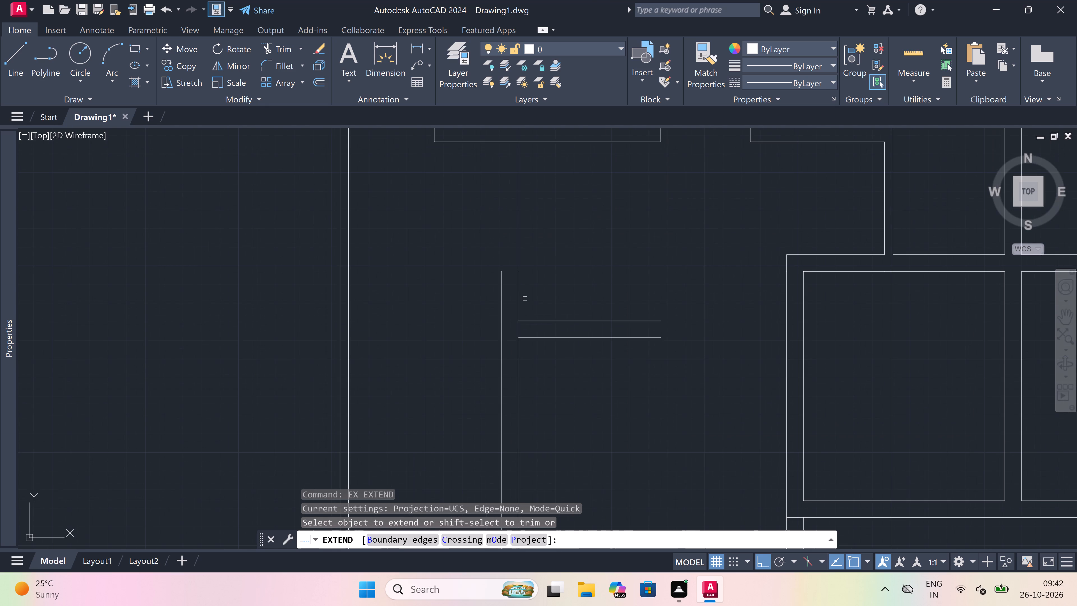
pyautogui.click(526, 296)
pyautogui.click(451, 288)
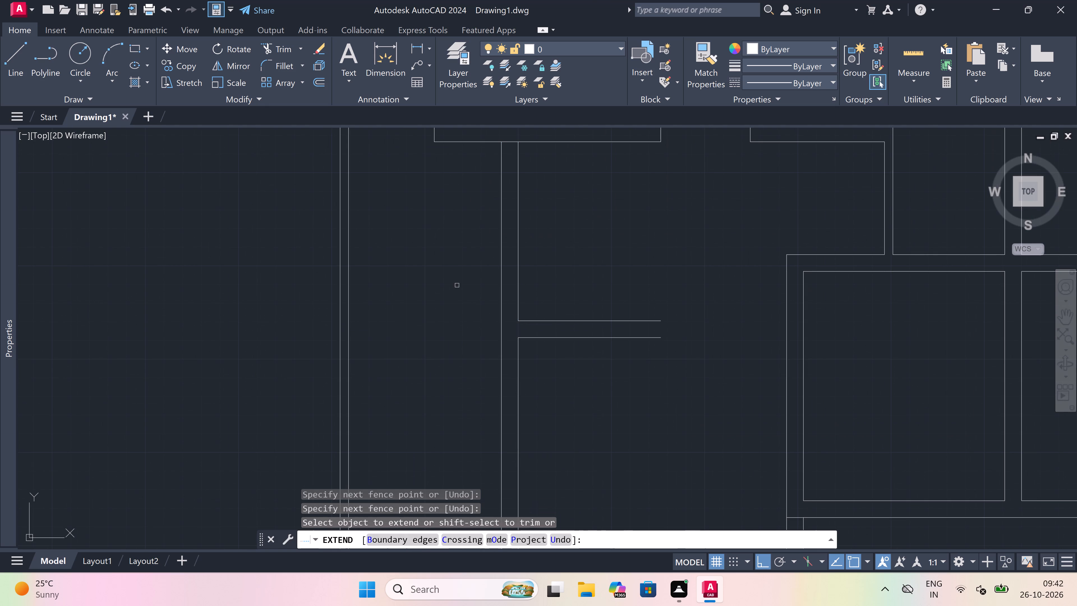
pyautogui.press('Escape')
# Extend both lines of the 9" cross wall east to the outer west face of the lower central rooms.
pyautogui.scroll(-3, 550, 280)
pyautogui.scroll(1, 554, 282)
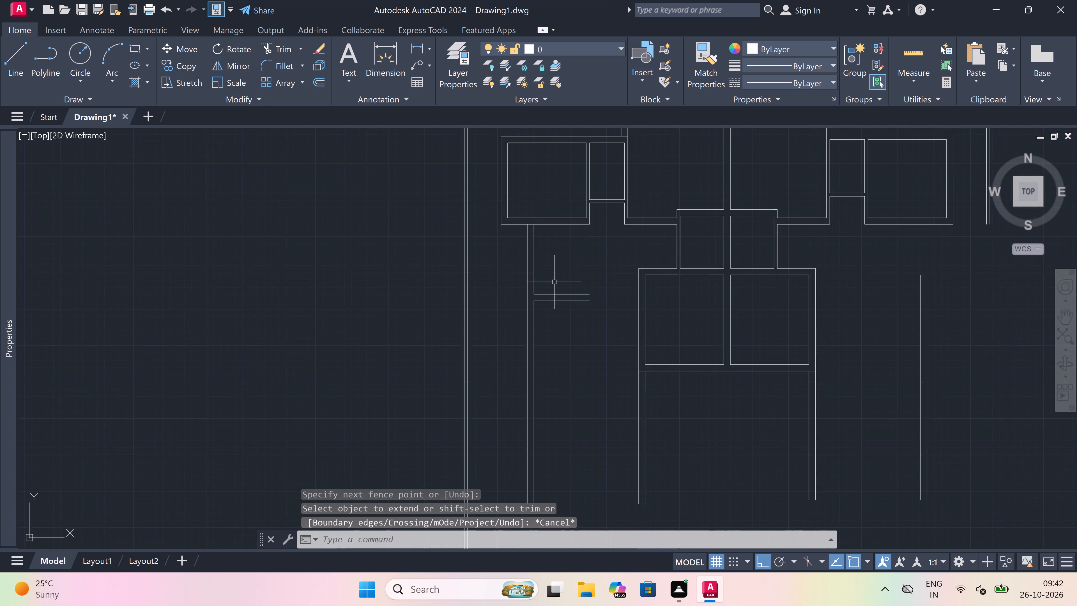
pyautogui.scroll(1, 554, 282)
pyautogui.press('space')
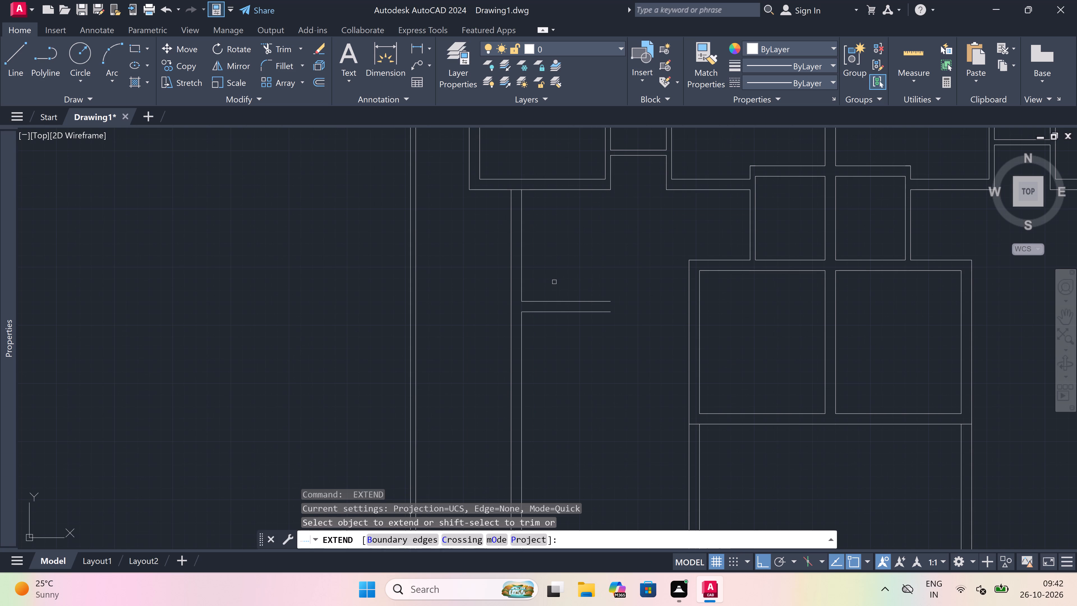
pyautogui.click(554, 282)
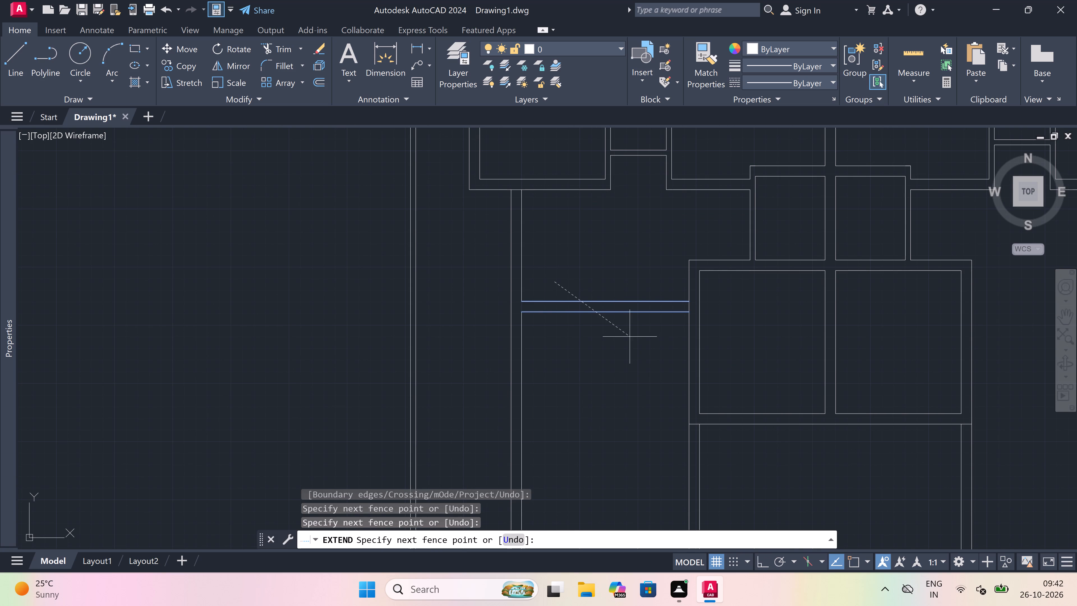
pyautogui.click(629, 337)
pyautogui.scroll(-3, 609, 330)
pyautogui.scroll(2, 618, 350)
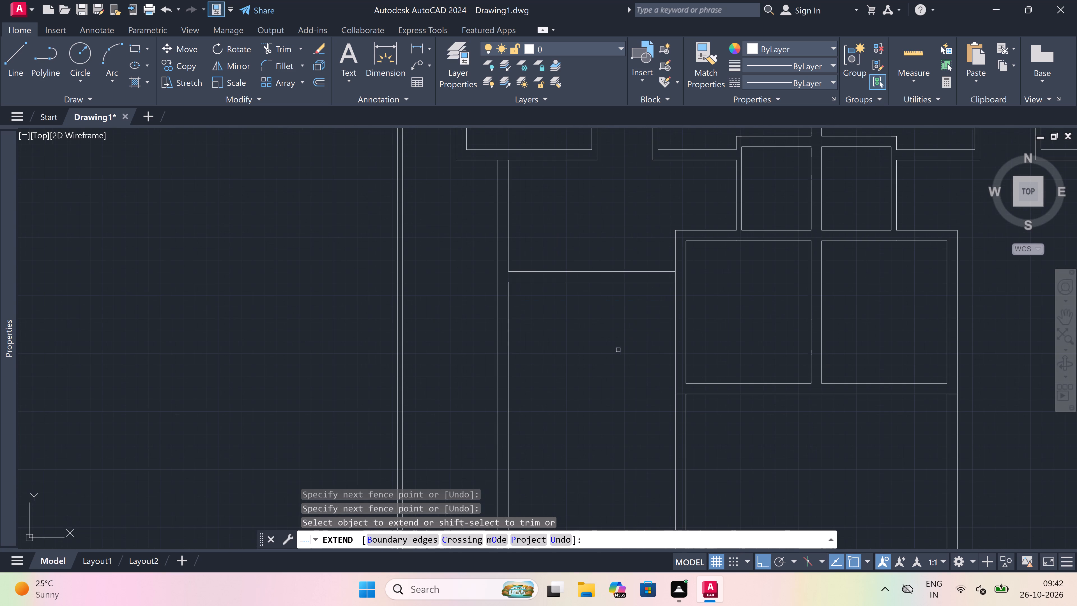
pyautogui.press('Escape')
# Offset the cross wall's lower line 14' south to set the new west room's south side.
pyautogui.press('o')
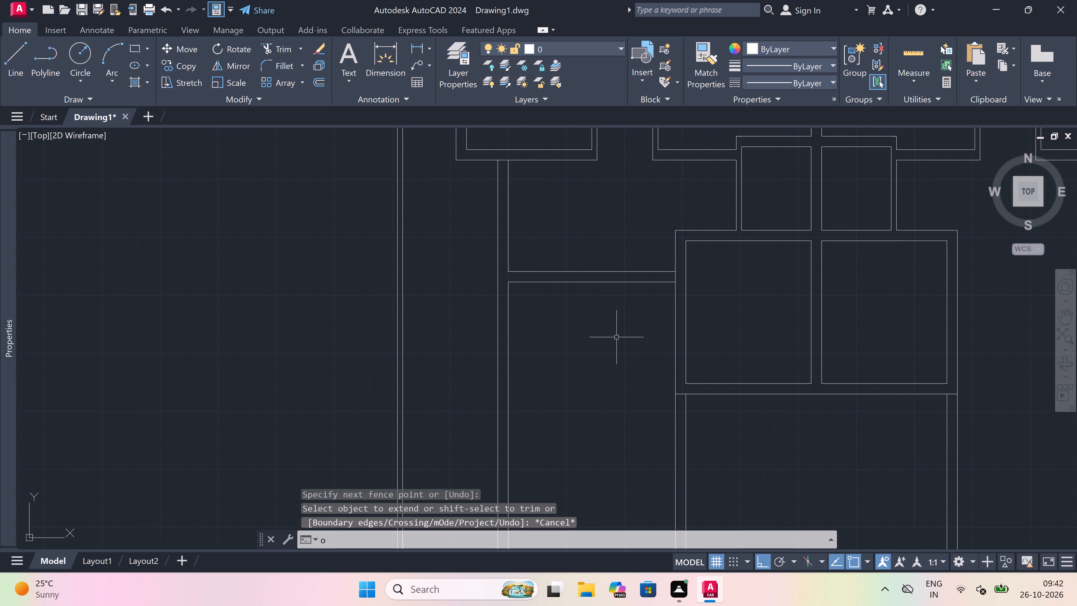
pyautogui.press('space')
pyautogui.click(591, 285)
pyautogui.scroll(1, 581, 342)
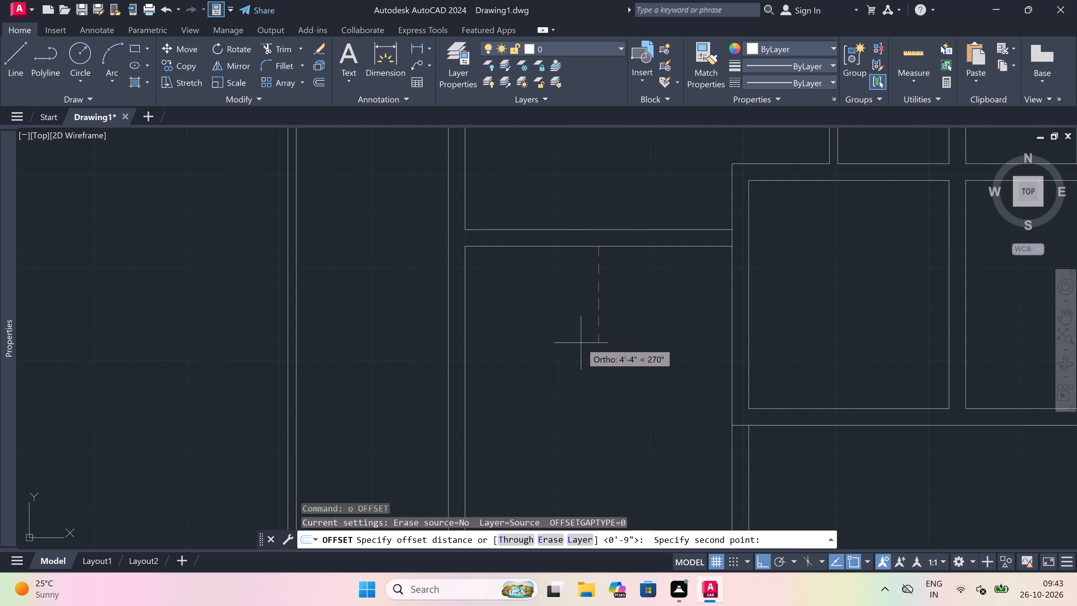
pyautogui.press('1')
pyautogui.write("4'")
pyautogui.press('space')
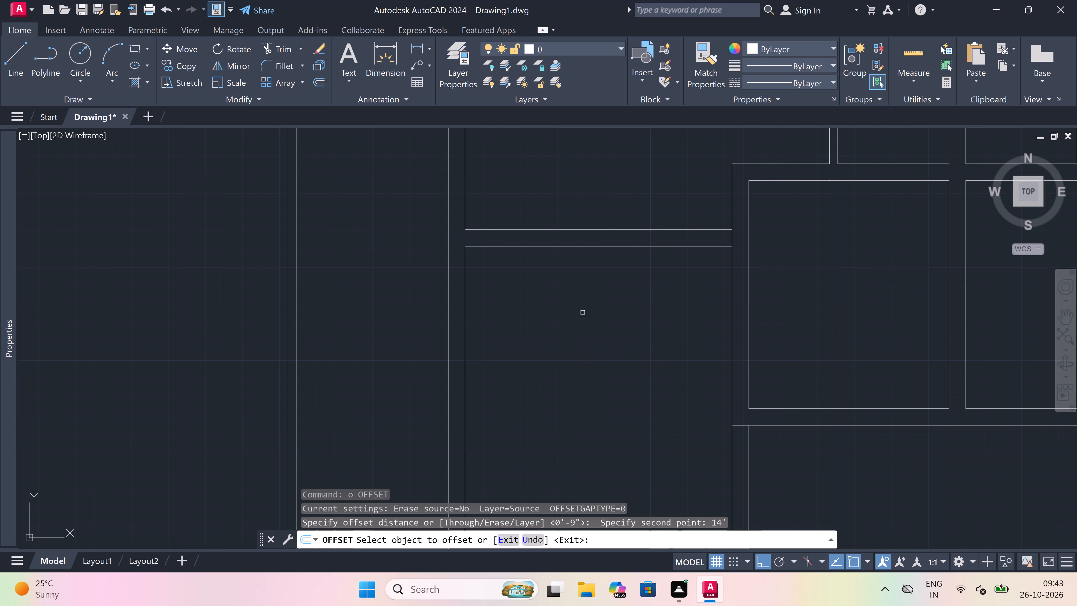
pyautogui.scroll(-3, 576, 230)
pyautogui.moveTo(576, 233); pyautogui.dragTo(576, 265)
pyautogui.click(575, 340)
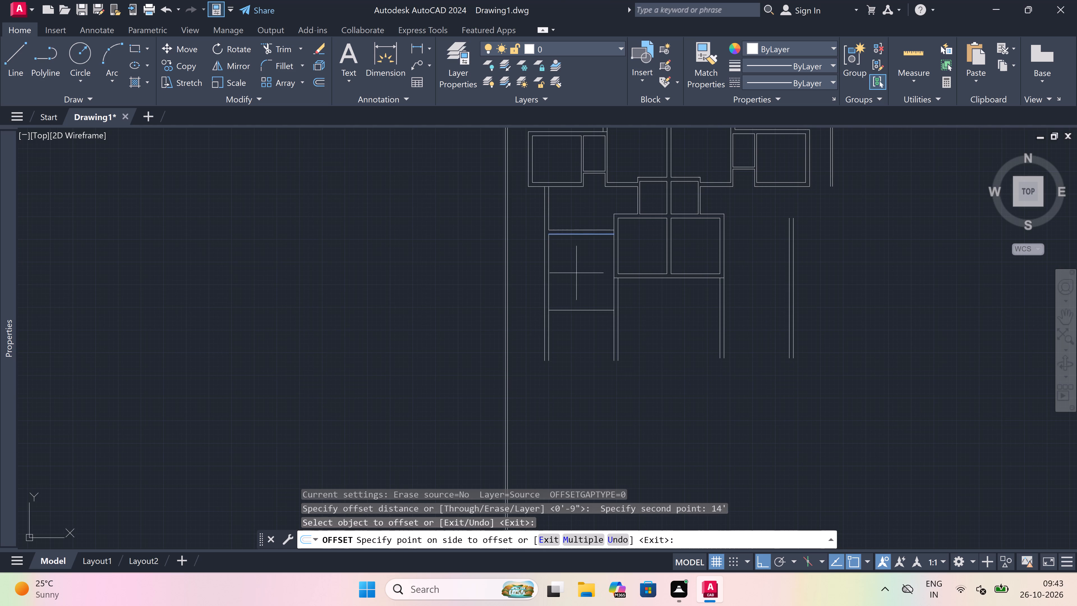
pyautogui.scroll(2, 580, 307)
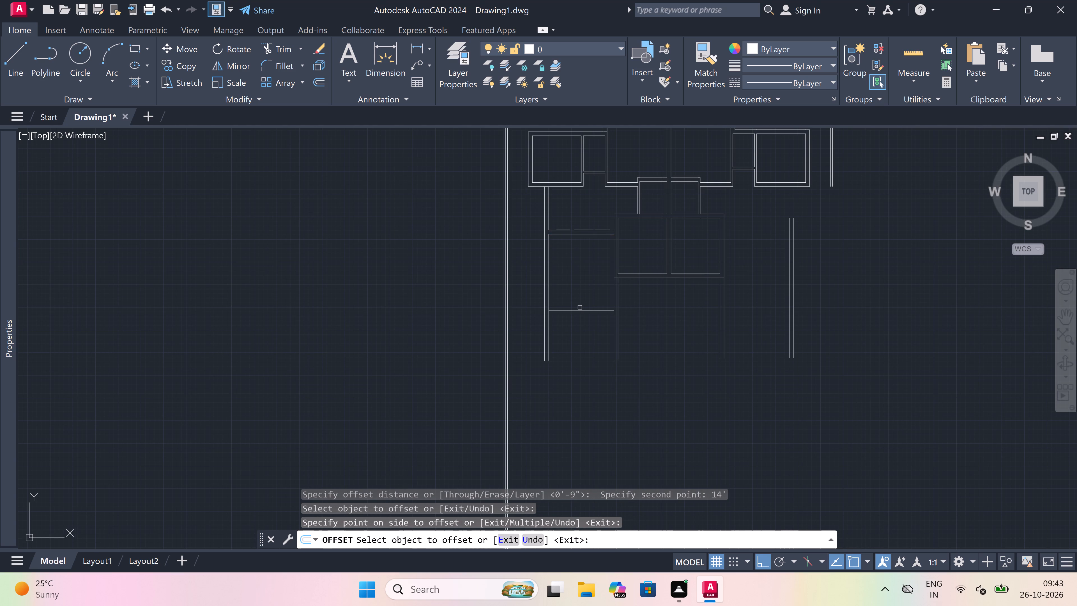
pyautogui.scroll(1, 580, 307)
pyautogui.press('Escape')
# Offset the new west room's south line 9" further south to give that wall its thickness.
pyautogui.press('space')
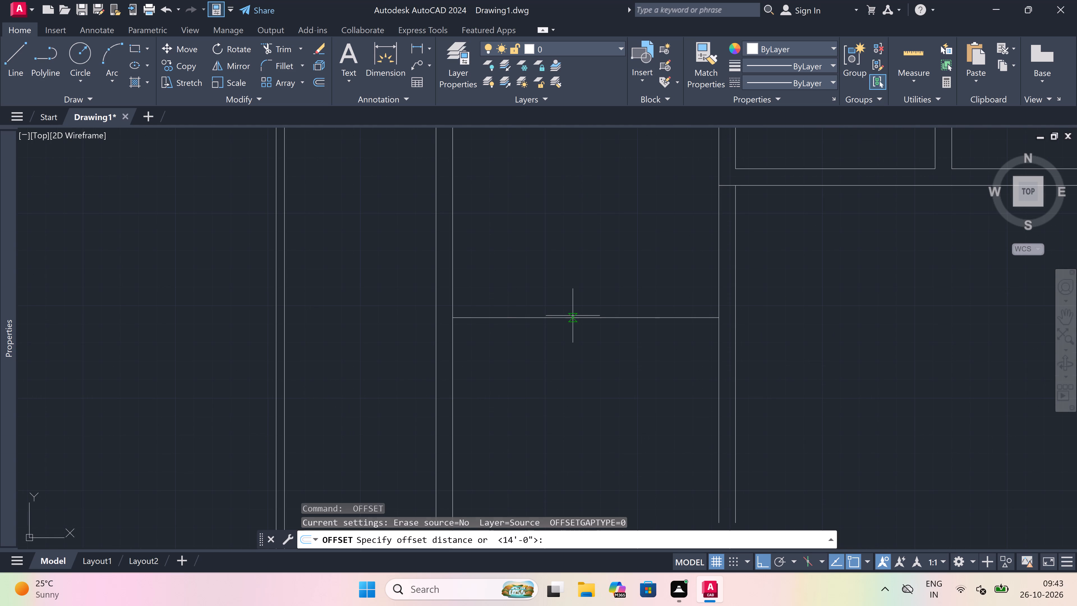
pyautogui.click(572, 316)
pyautogui.write('9"')
pyautogui.press('space')
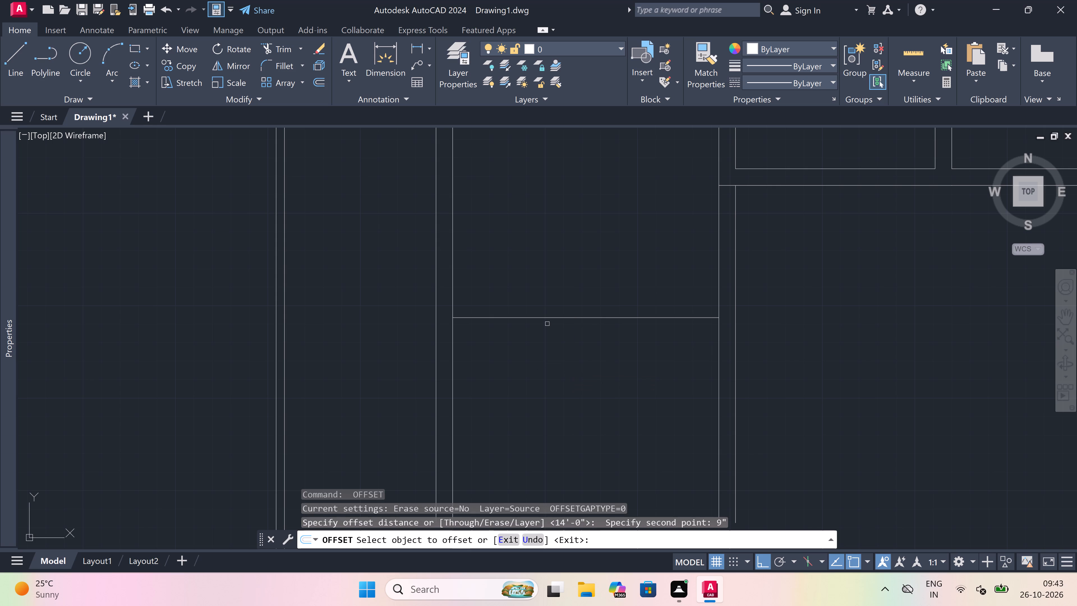
pyautogui.moveTo(546, 319); pyautogui.dragTo(545, 335)
pyautogui.click(540, 363)
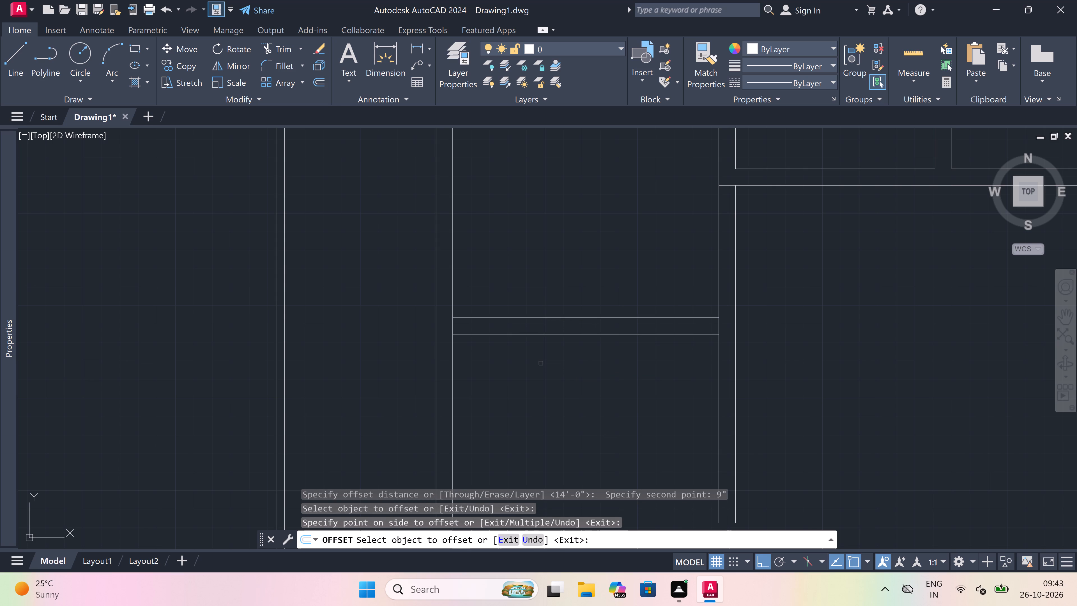
pyautogui.press('Escape')
# Extend the south wall's outer line both ways to the outer faces of the west room's two side walls.
pyautogui.press('e')
pyautogui.press('x')
pyautogui.press('space')
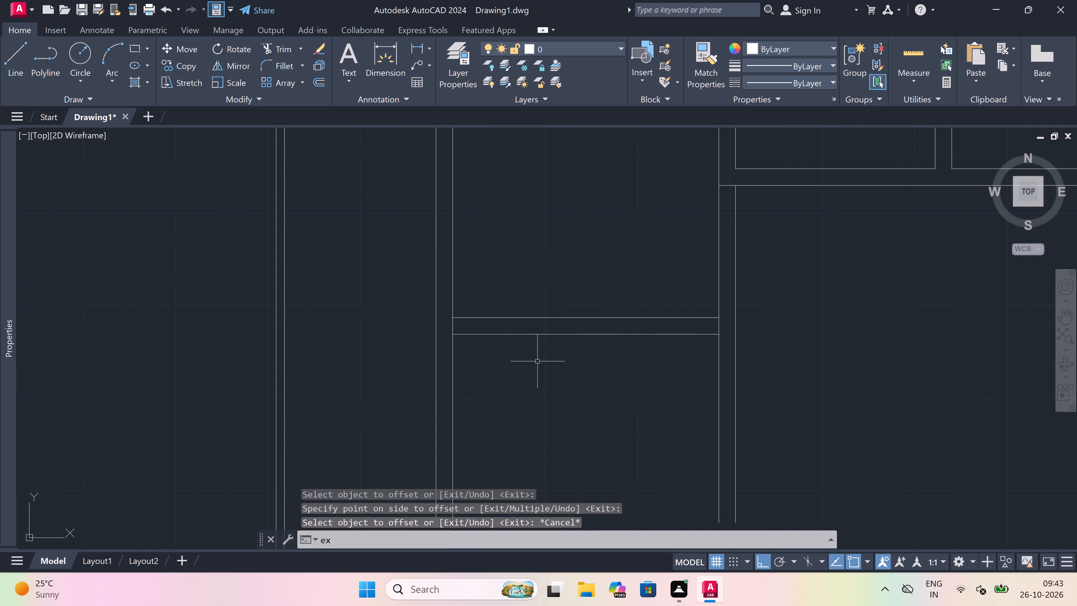
pyautogui.moveTo(463, 335); pyautogui.dragTo(466, 335)
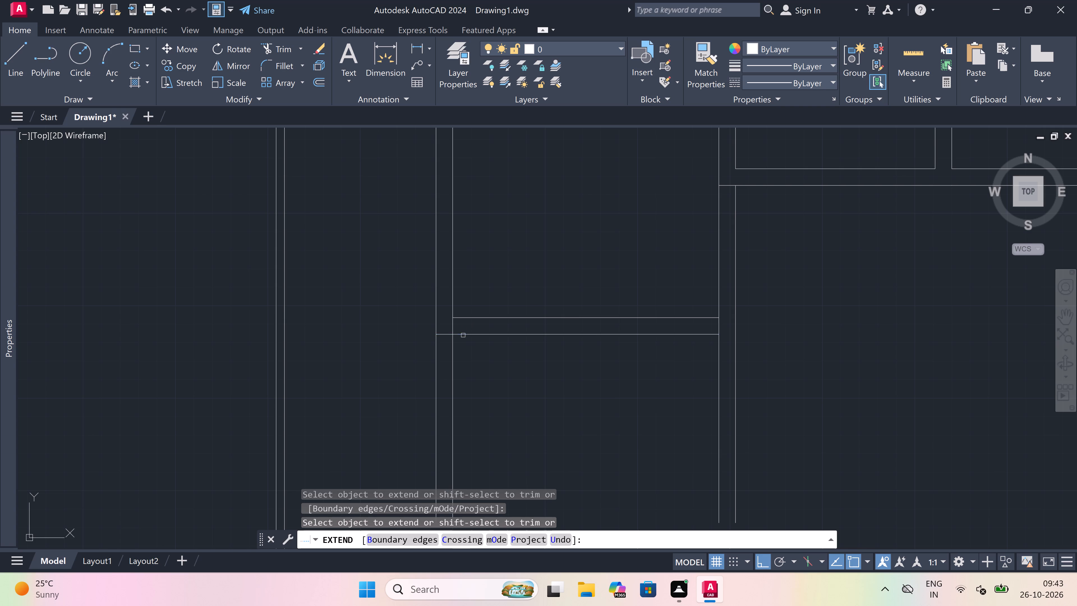
pyautogui.click(673, 333)
pyautogui.press('Escape')
# Trim the side wall lines below the west room's south wall and the leftover segments inside its two bottom corners.
pyautogui.write('tr')
pyautogui.press('space')
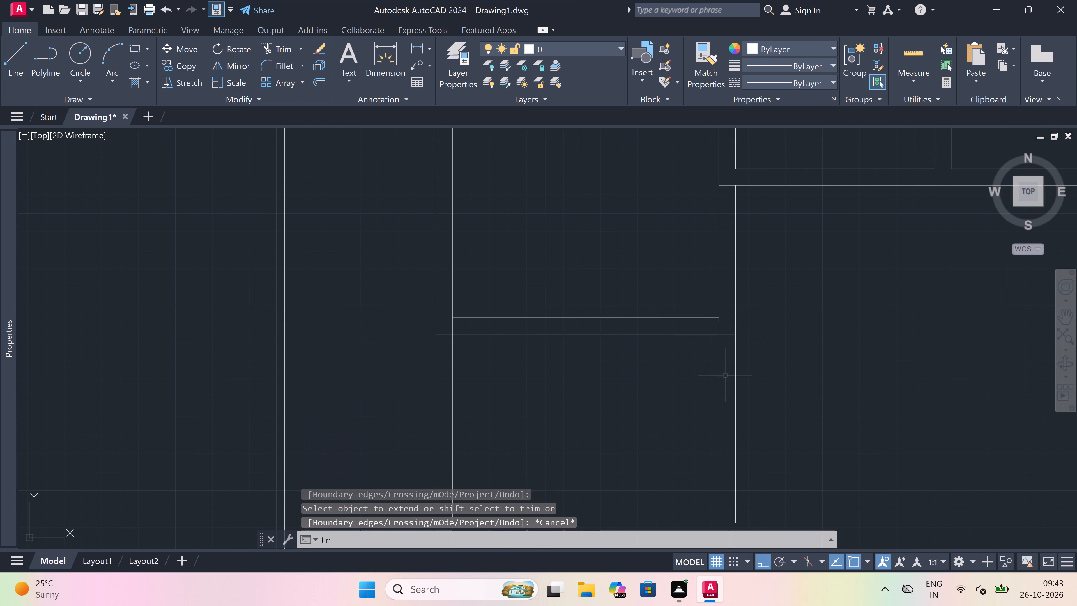
pyautogui.click(786, 379)
pyautogui.click(419, 381)
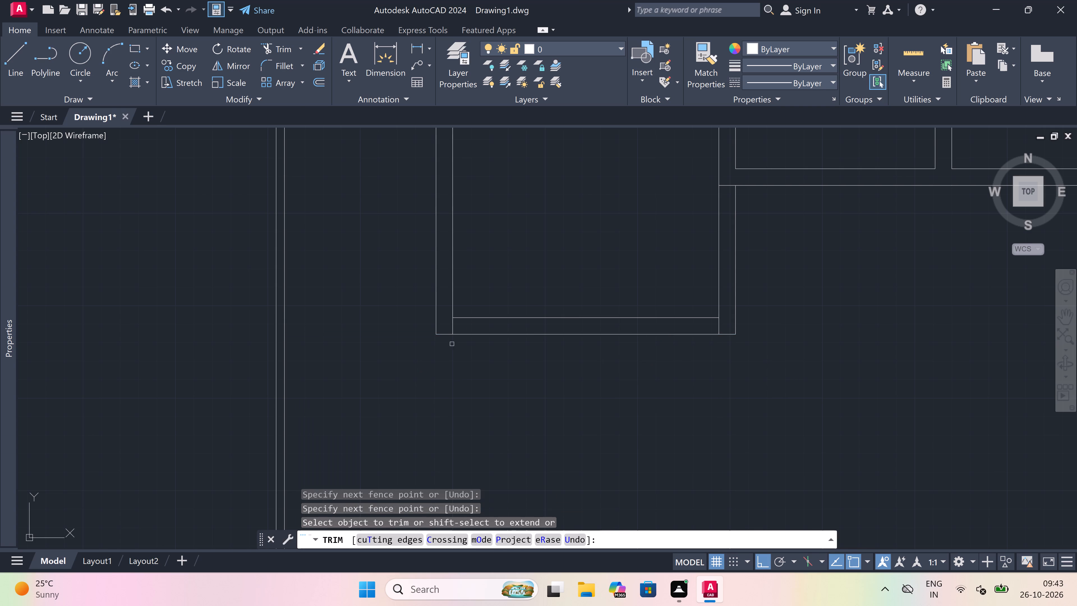
pyautogui.click(448, 327)
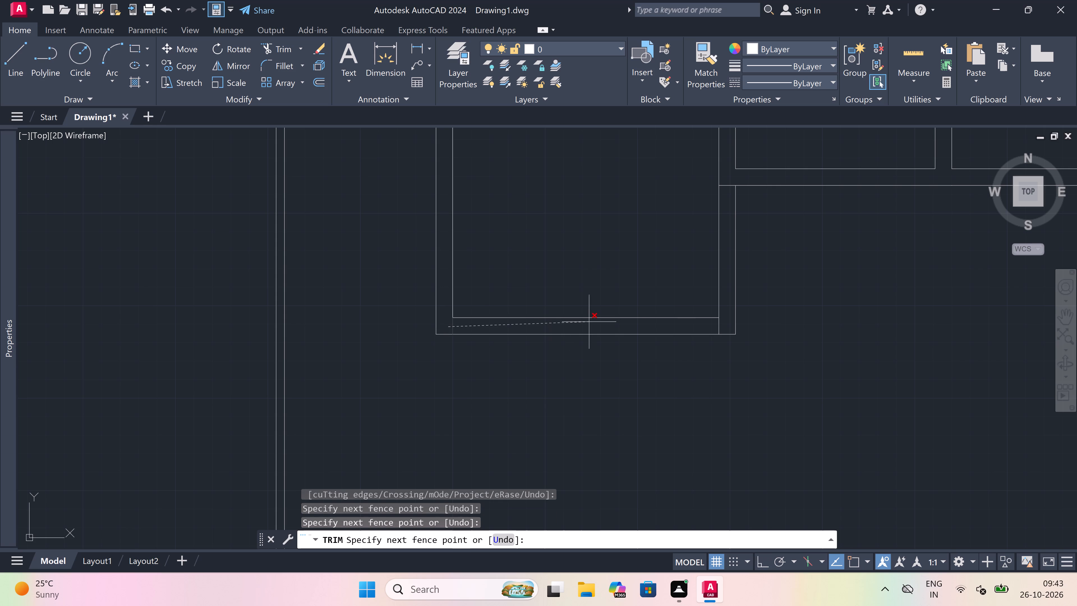
pyautogui.click(726, 323)
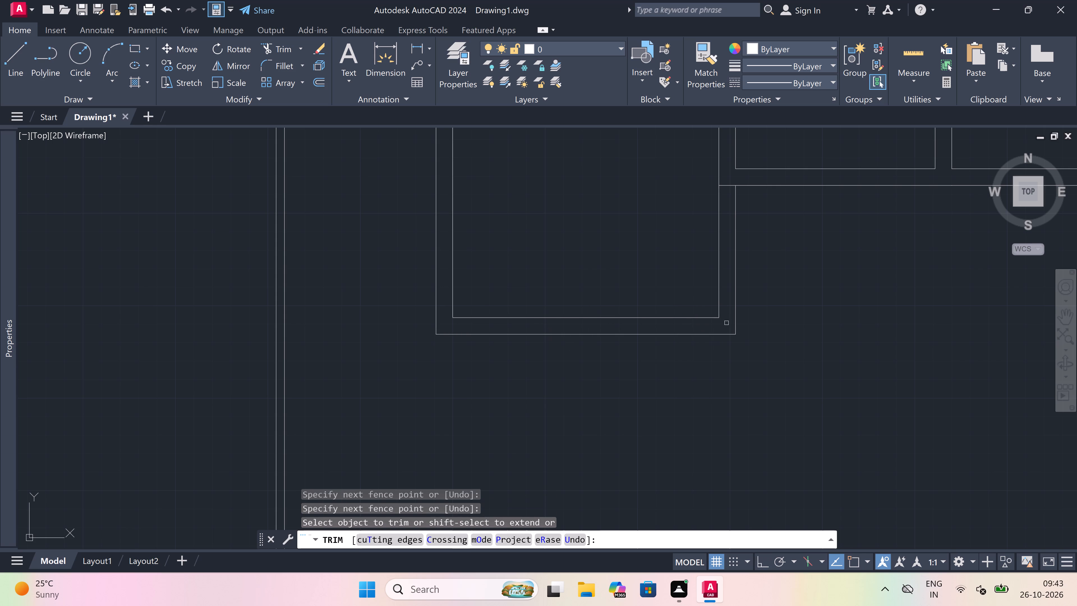
pyautogui.press('Escape')
pyautogui.scroll(-4, 488, 404)
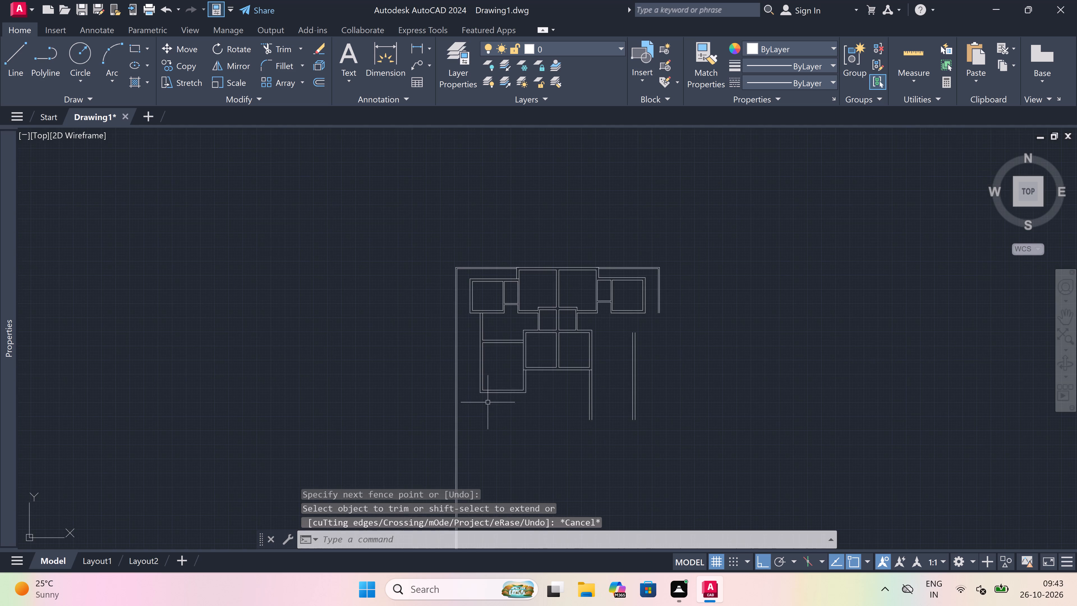
# Draw the east room's 9" south wall: a line from the west room's southeast corner to the far east wall line, 9" up, and back west.
pyautogui.scroll(2, 560, 389)
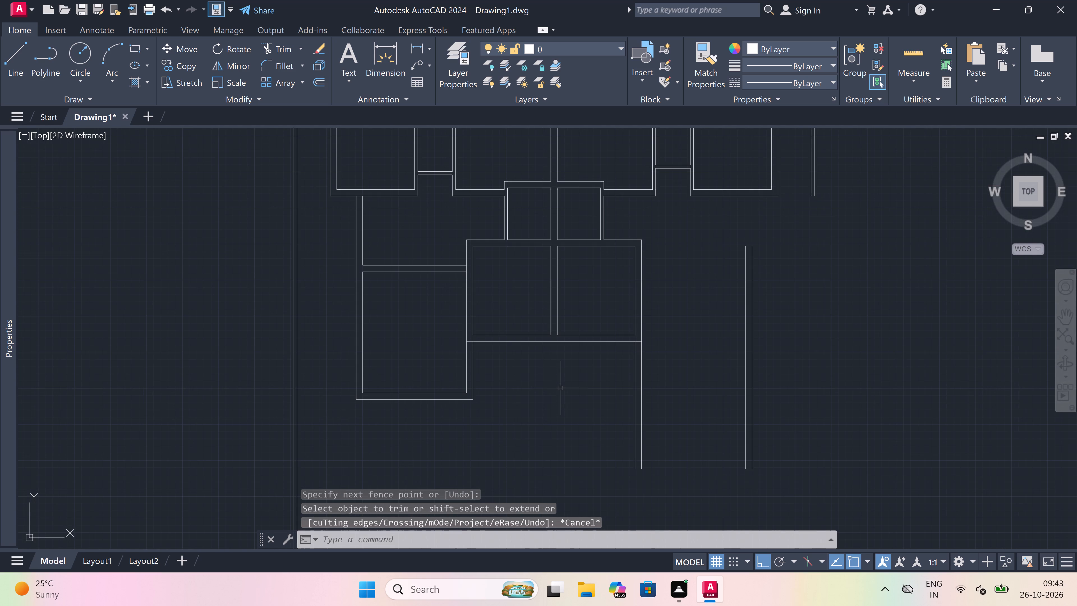
pyautogui.press('l')
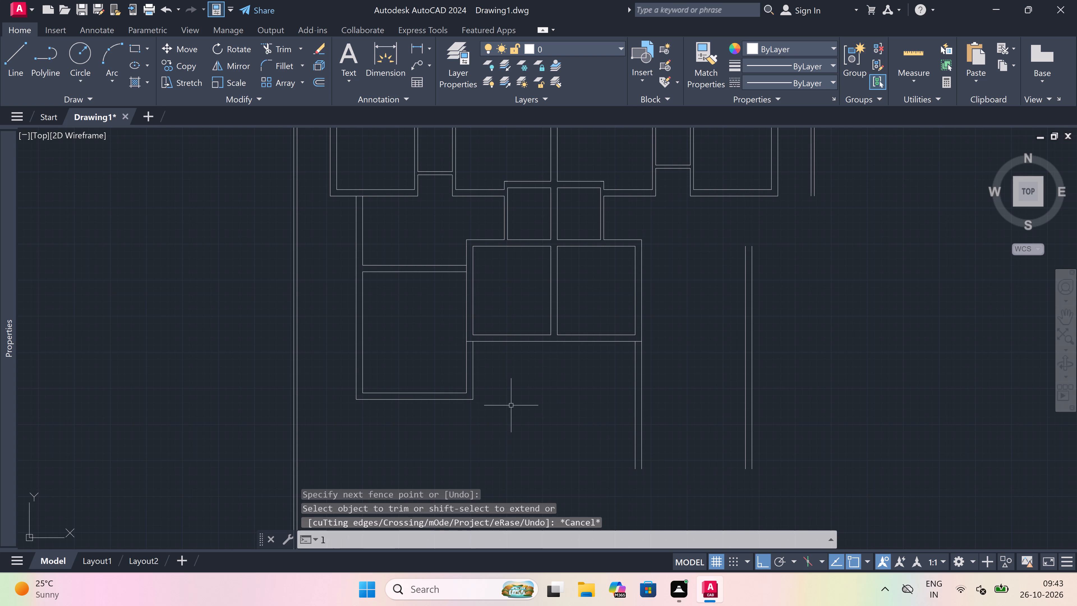
pyautogui.press('space')
pyautogui.moveTo(475, 400); pyautogui.dragTo(479, 400)
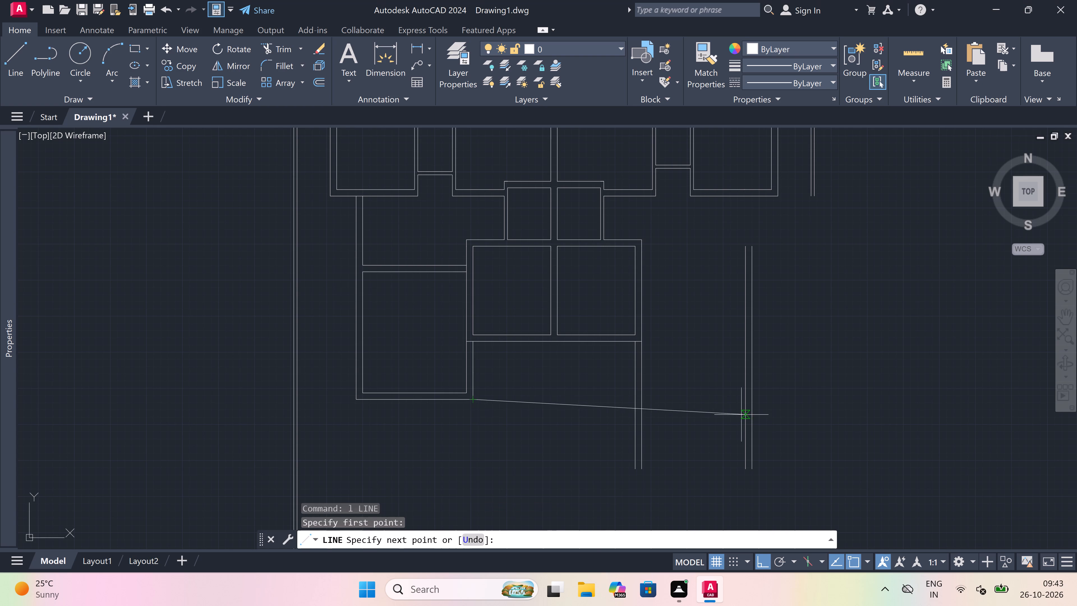
pyautogui.scroll(2, 748, 400)
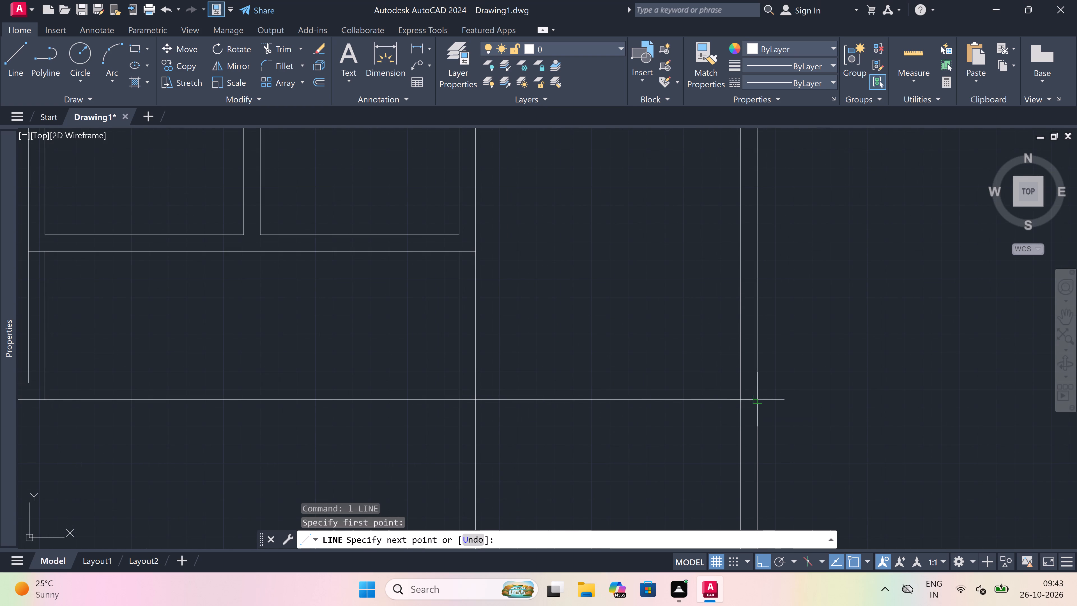
pyautogui.moveTo(759, 400); pyautogui.dragTo(760, 396)
pyautogui.write('9"')
pyautogui.press('space')
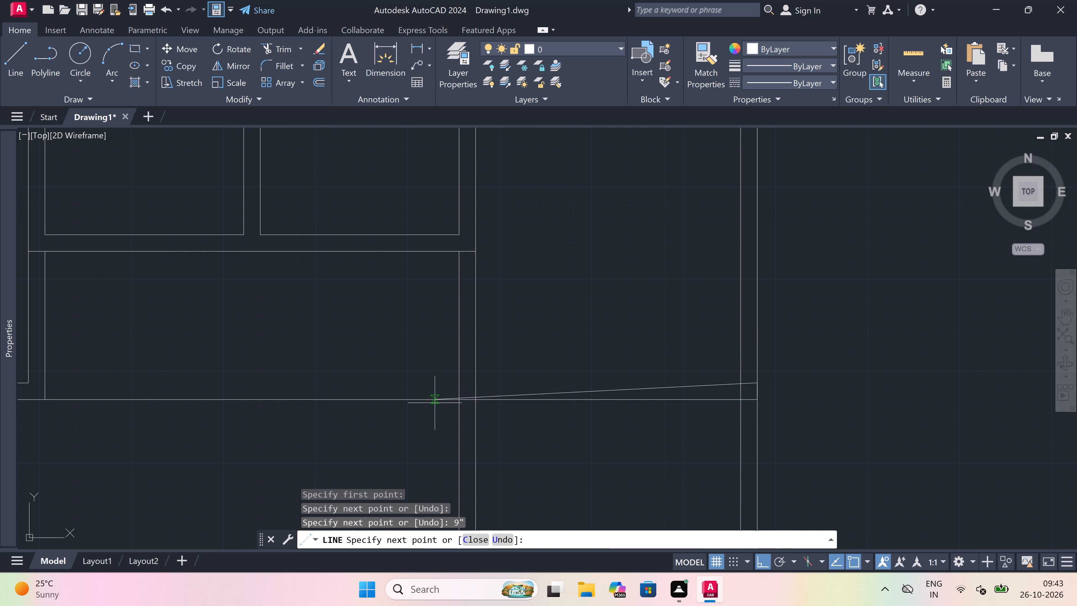
pyautogui.click(462, 382)
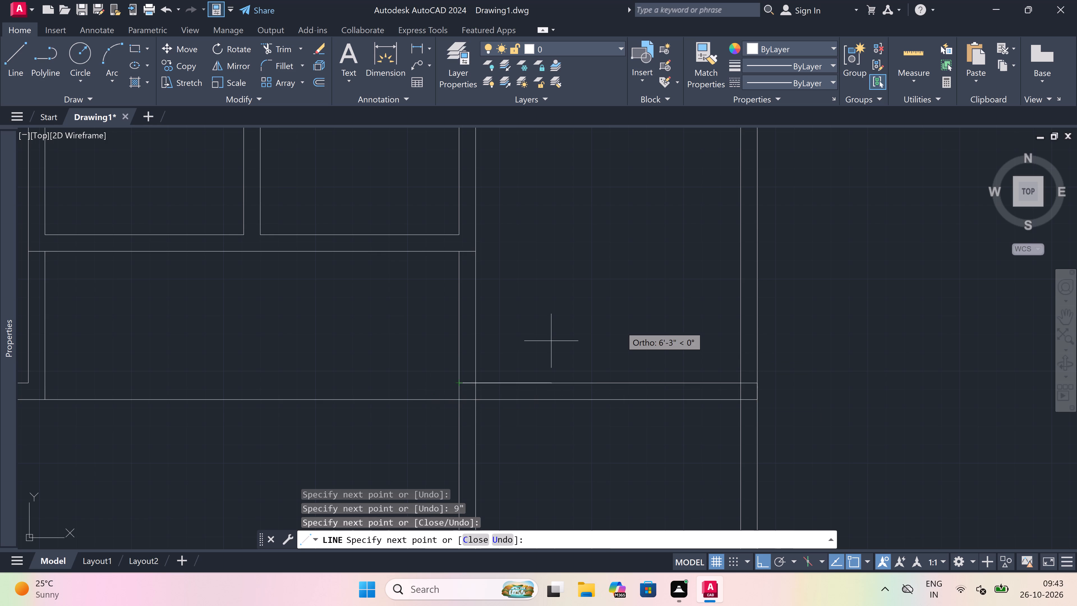
pyautogui.press('Escape')
pyautogui.scroll(-3, 626, 324)
pyautogui.scroll(2, 521, 341)
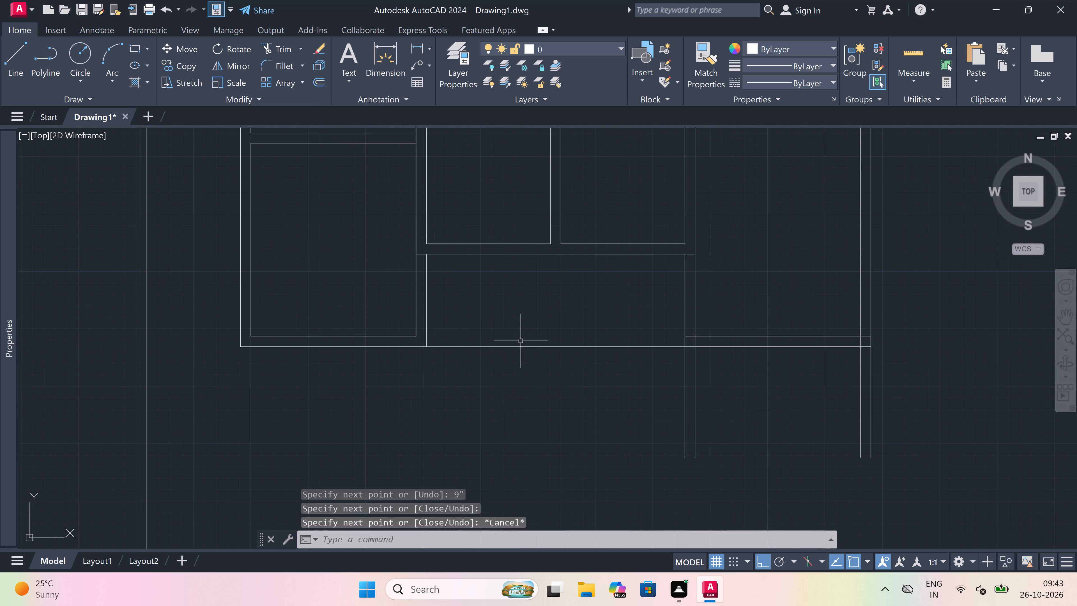
# Trim the line bridging the gap between the west and east rooms and the east room's side wall lines below its south wall.
pyautogui.write('tr')
pyautogui.press('space')
pyautogui.click(521, 340)
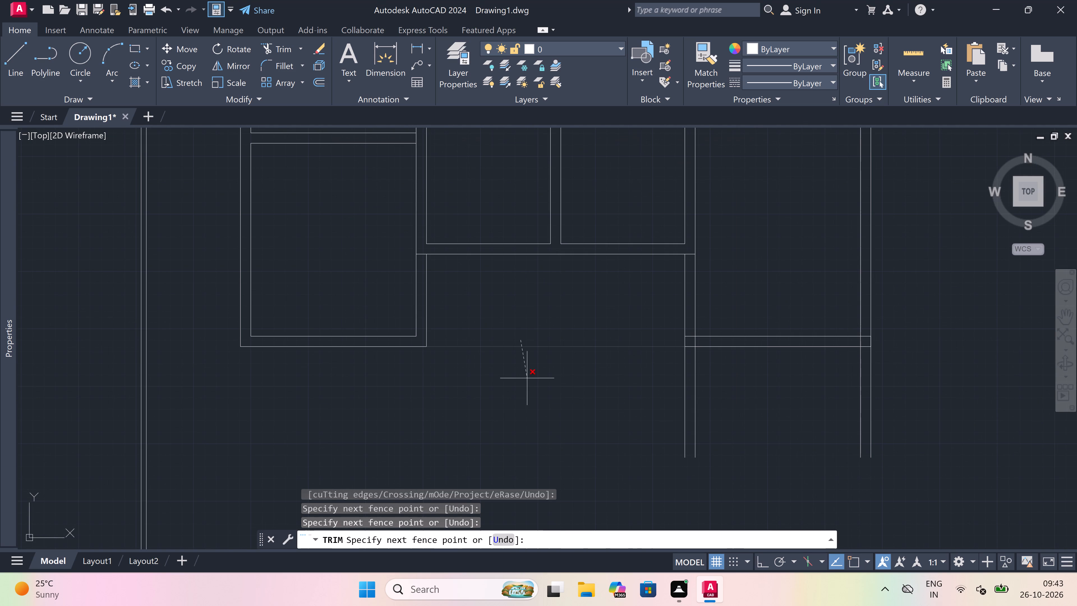
pyautogui.click(527, 377)
pyautogui.moveTo(622, 369); pyautogui.dragTo(639, 371)
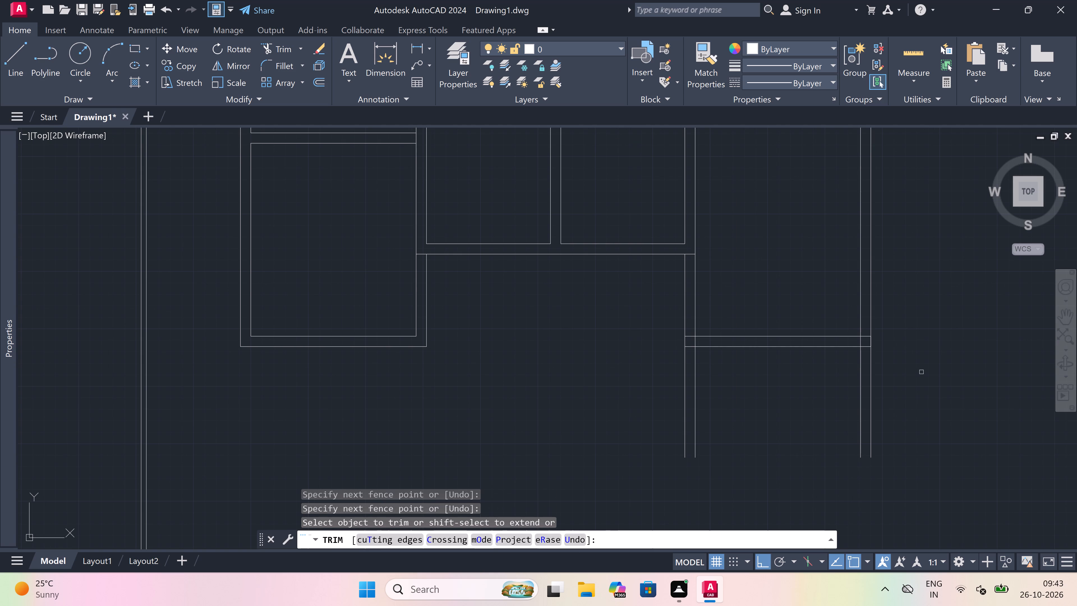
pyautogui.click(894, 384)
pyautogui.click(436, 436)
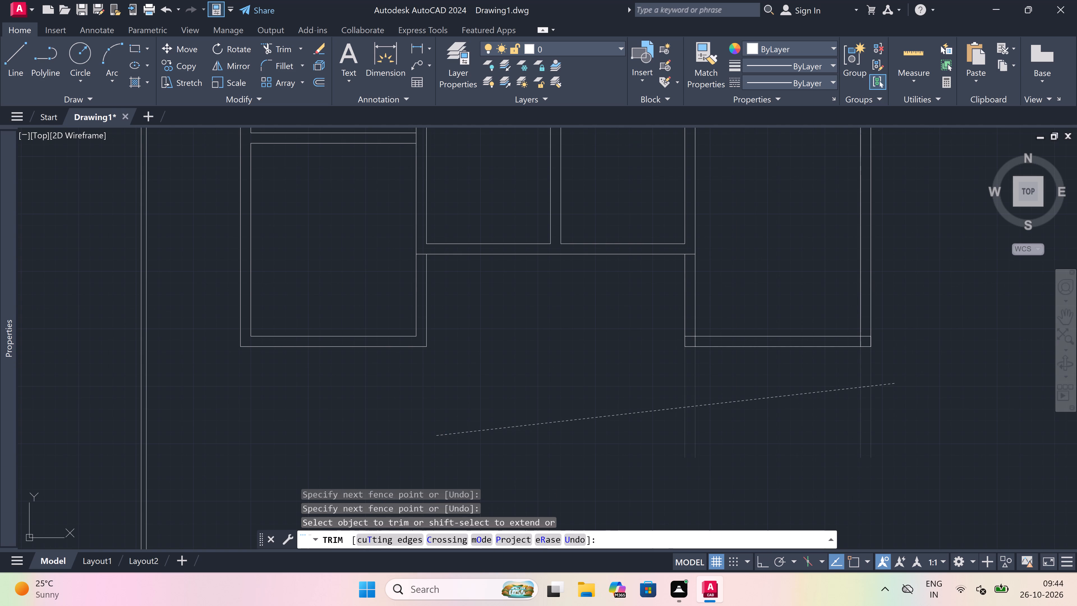
# Trim the leftover wall segments inside the east room's two bottom corners.
pyautogui.scroll(2, 901, 283)
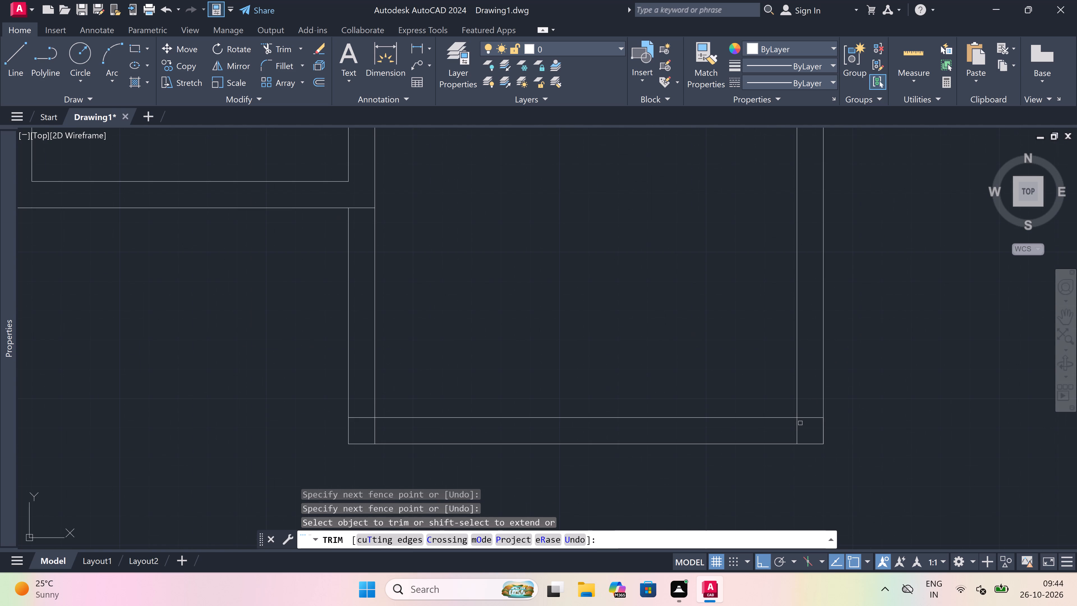
pyautogui.click(796, 431)
pyautogui.click(807, 419)
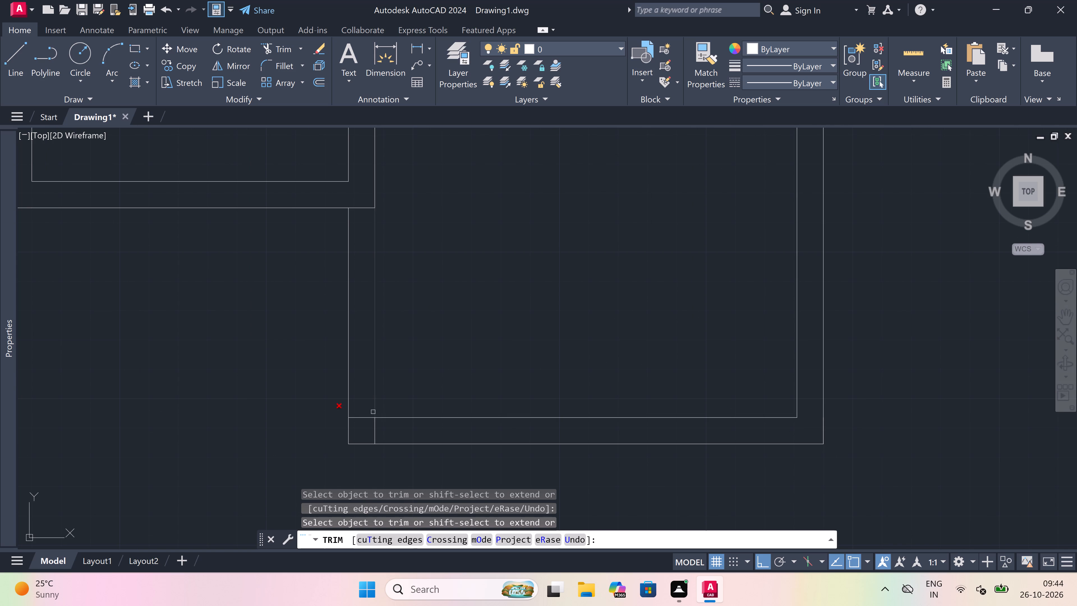
pyautogui.scroll(2, 349, 436)
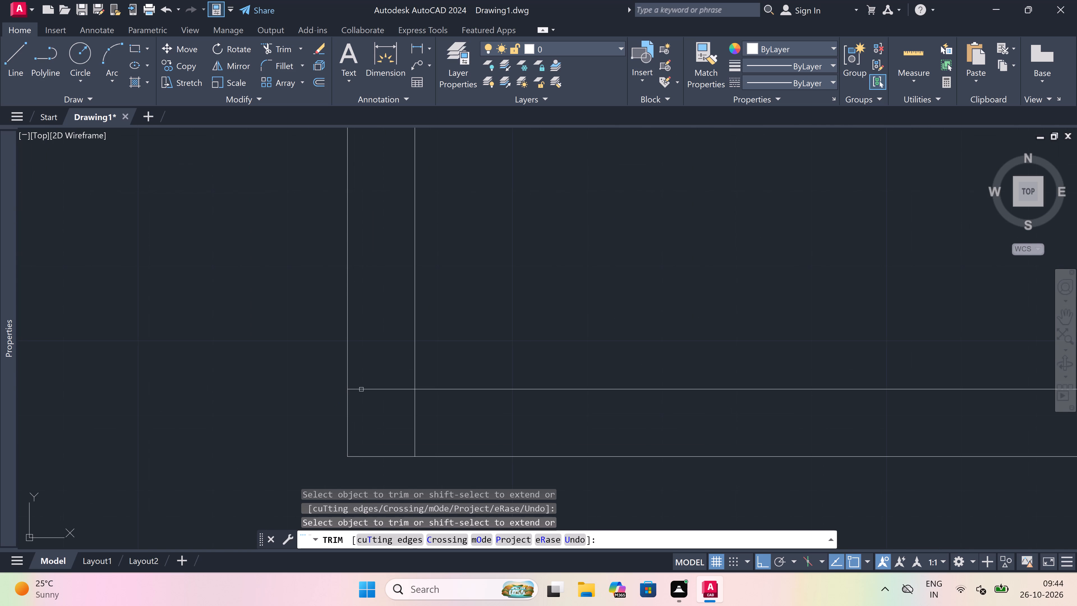
pyautogui.click(364, 387)
pyautogui.click(376, 416)
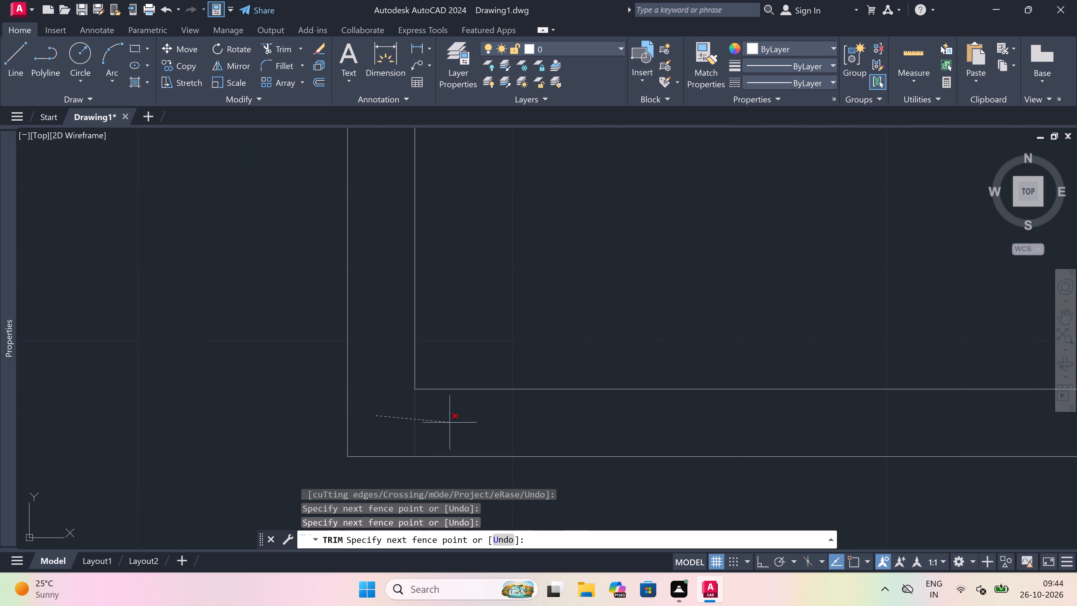
pyautogui.click(450, 423)
# Trim the short segments at both ends of the central rooms' south wall line where it crosses the side walls.
pyautogui.scroll(-4, 450, 423)
pyautogui.scroll(1, 437, 335)
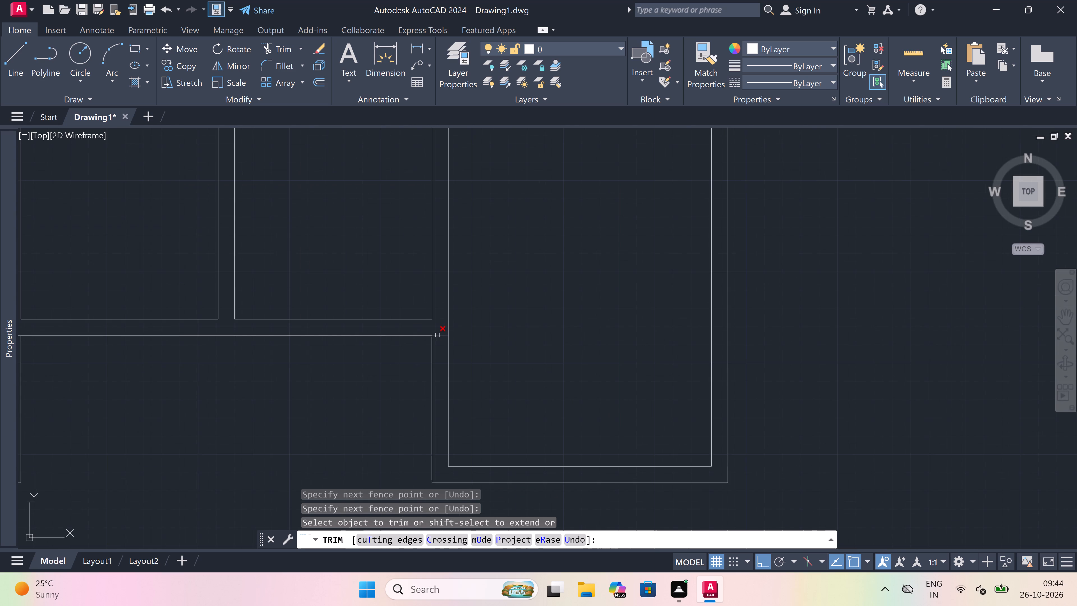
pyautogui.scroll(-2, 437, 335)
pyautogui.scroll(1, 437, 335)
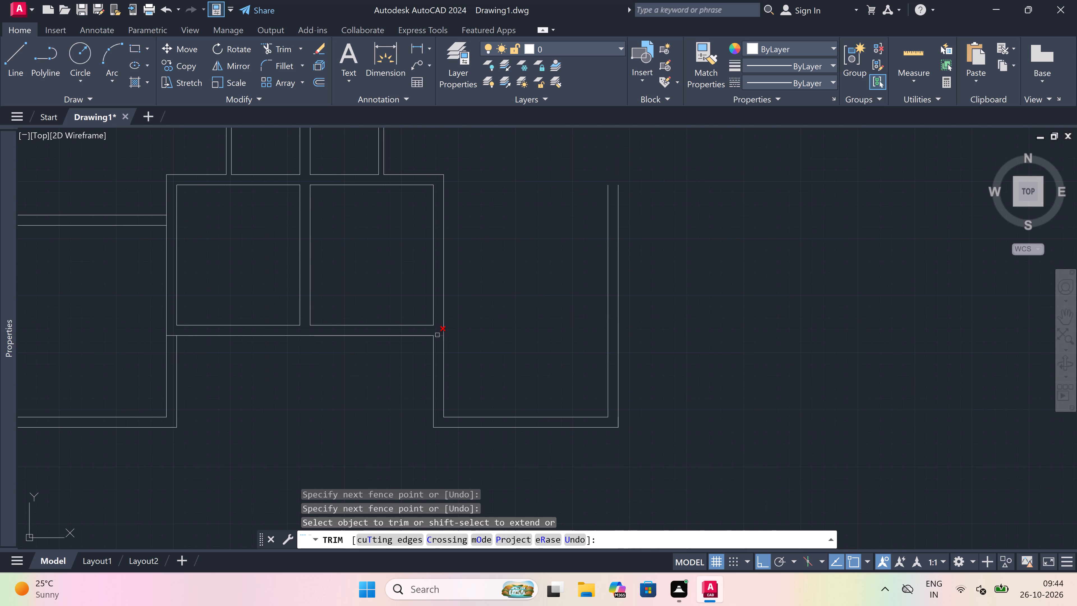
pyautogui.click(438, 335)
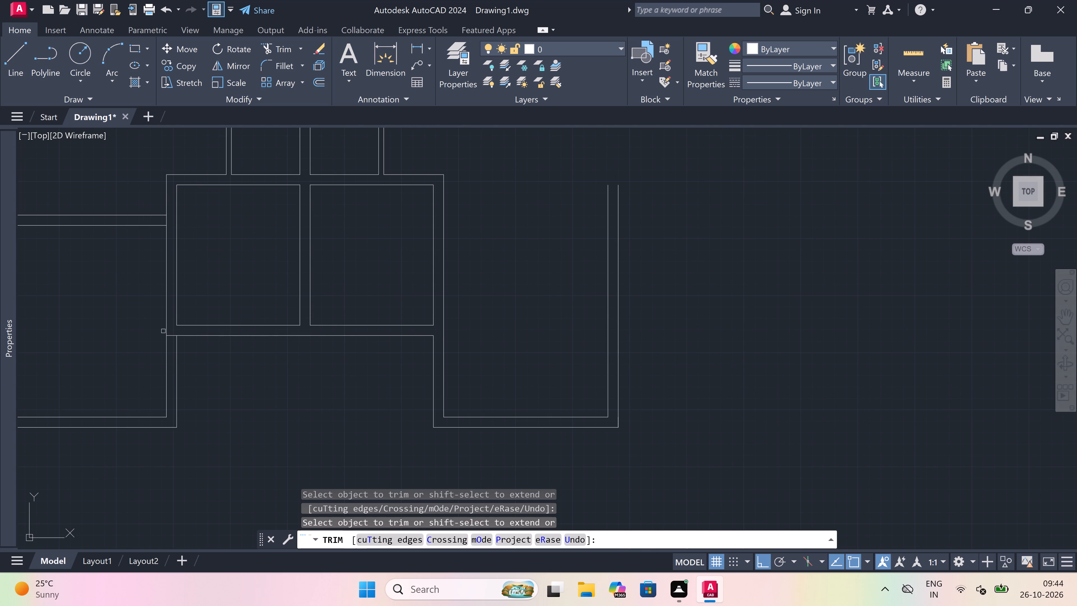
pyautogui.click(172, 334)
pyautogui.scroll(-3, 447, 268)
pyautogui.scroll(1, 451, 252)
pyautogui.press('Escape')
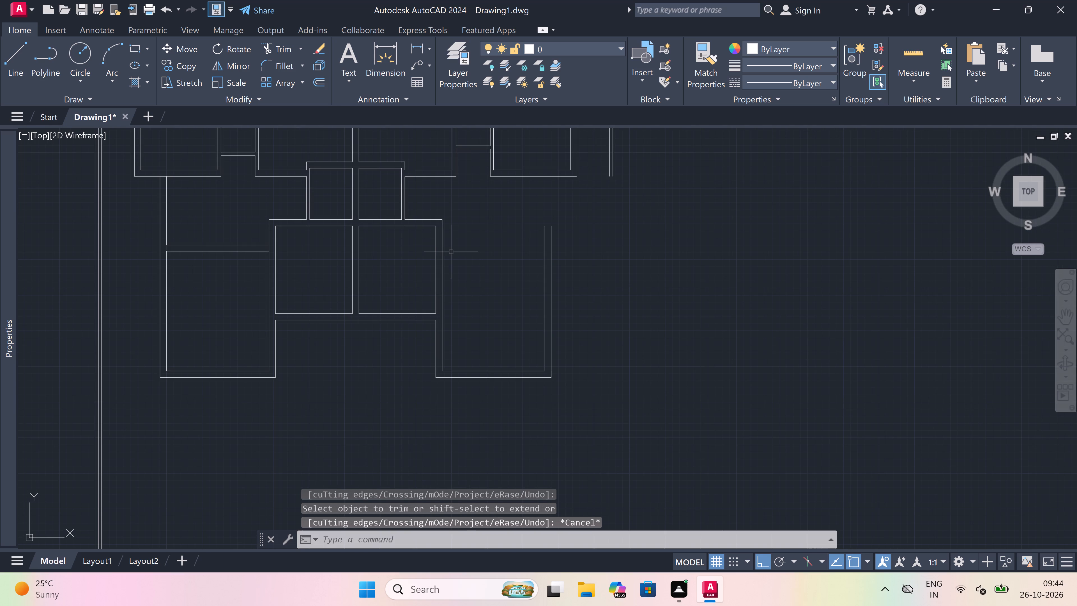
# Offset the east room's inner south wall line 14' north to set the room's north side.
pyautogui.press('o')
pyautogui.press('space')
pyautogui.scroll(1, 501, 278)
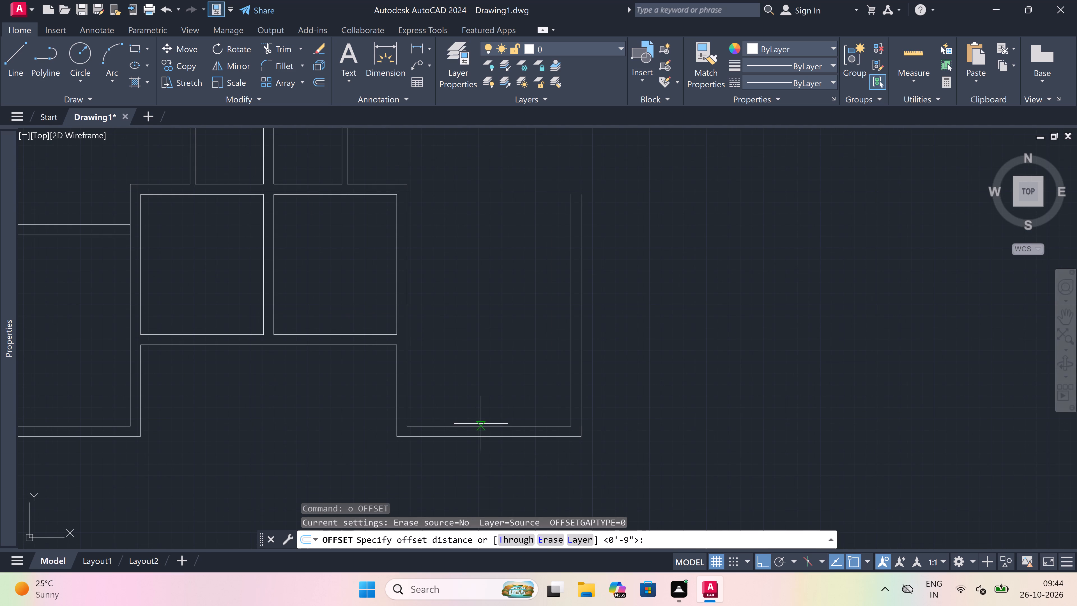
pyautogui.moveTo(482, 422); pyautogui.dragTo(482, 366)
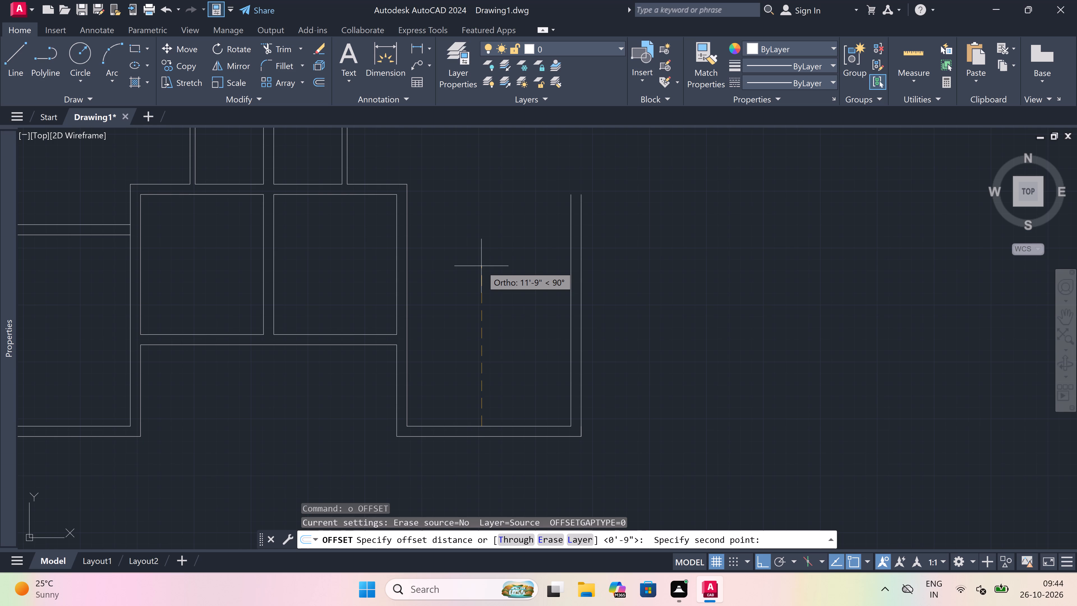
pyautogui.write('10')
pyautogui.press('BackSpace')
pyautogui.write("4'")
pyautogui.press('space')
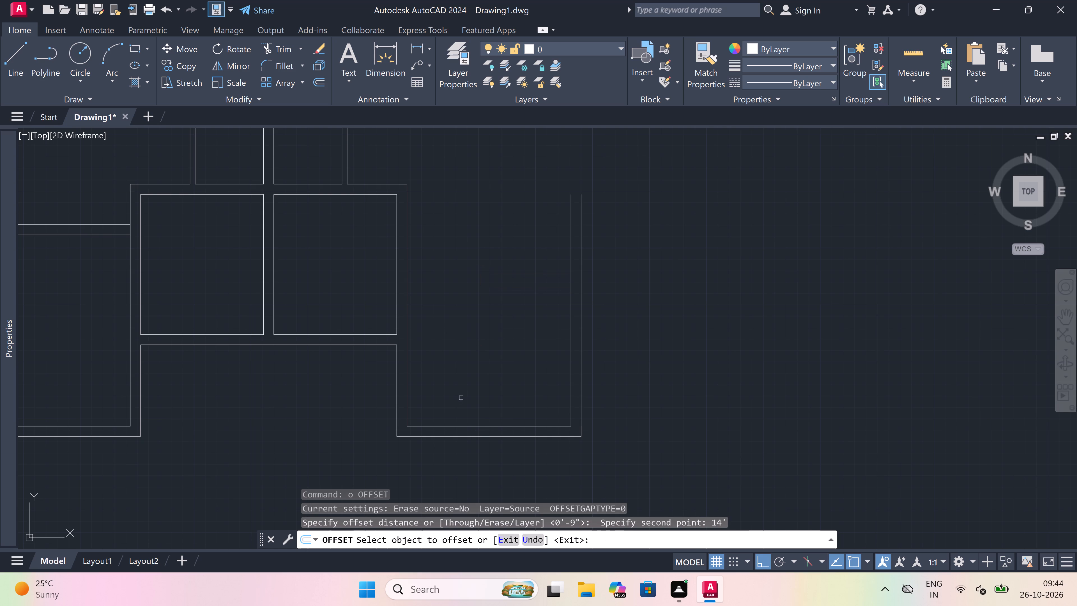
pyautogui.moveTo(455, 426); pyautogui.dragTo(462, 366)
pyautogui.click(464, 269)
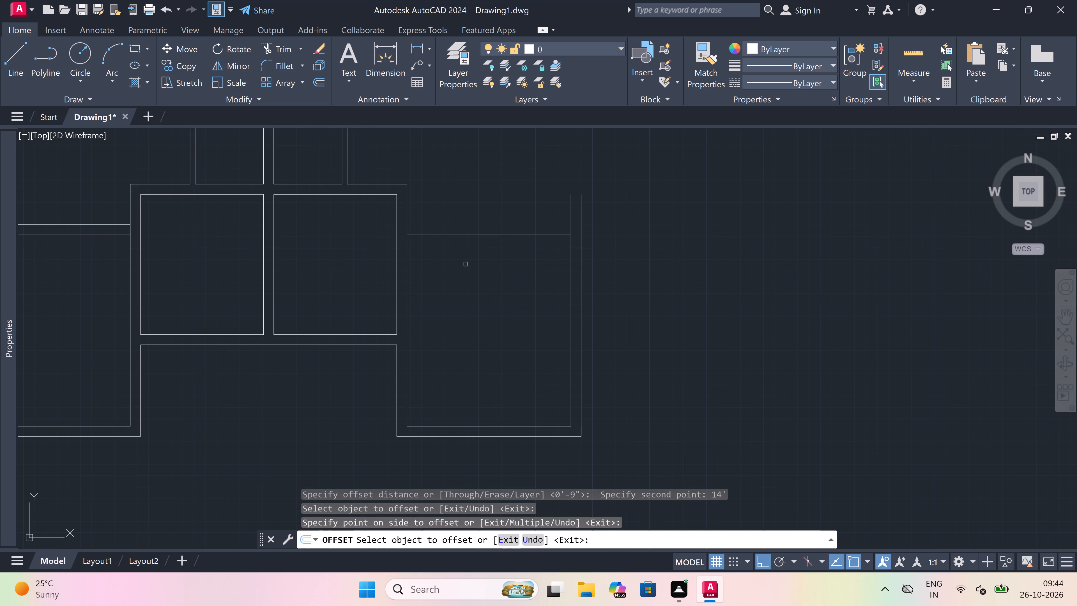
pyautogui.press('Escape')
# Offset the east room's new north line 4.5" further north to give that cross wall its thickness.
pyautogui.press('space')
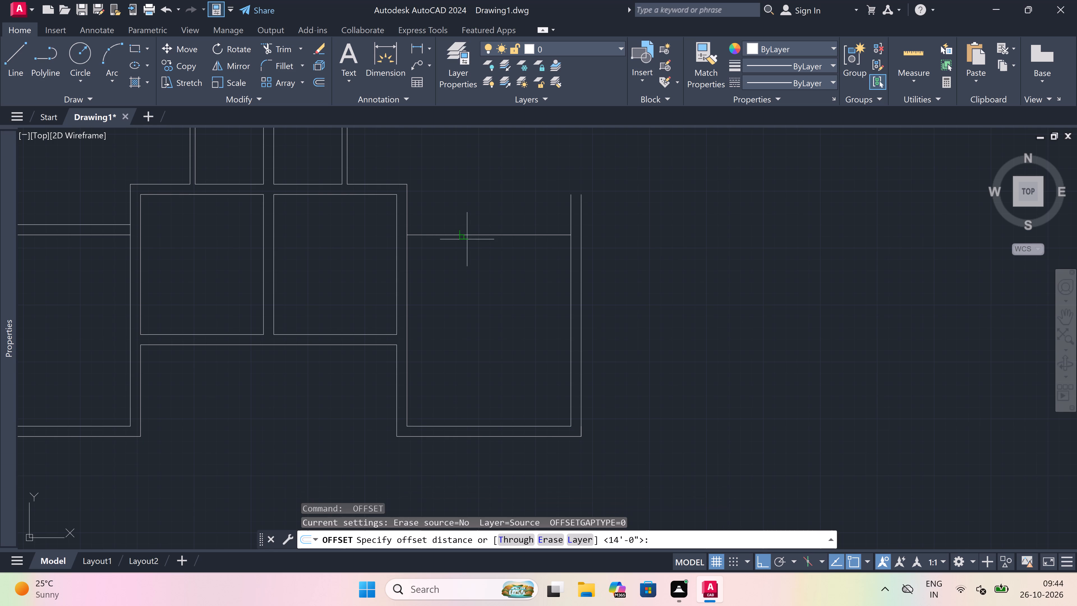
pyautogui.moveTo(467, 239); pyautogui.dragTo(467, 235)
pyautogui.scroll(2, 466, 186)
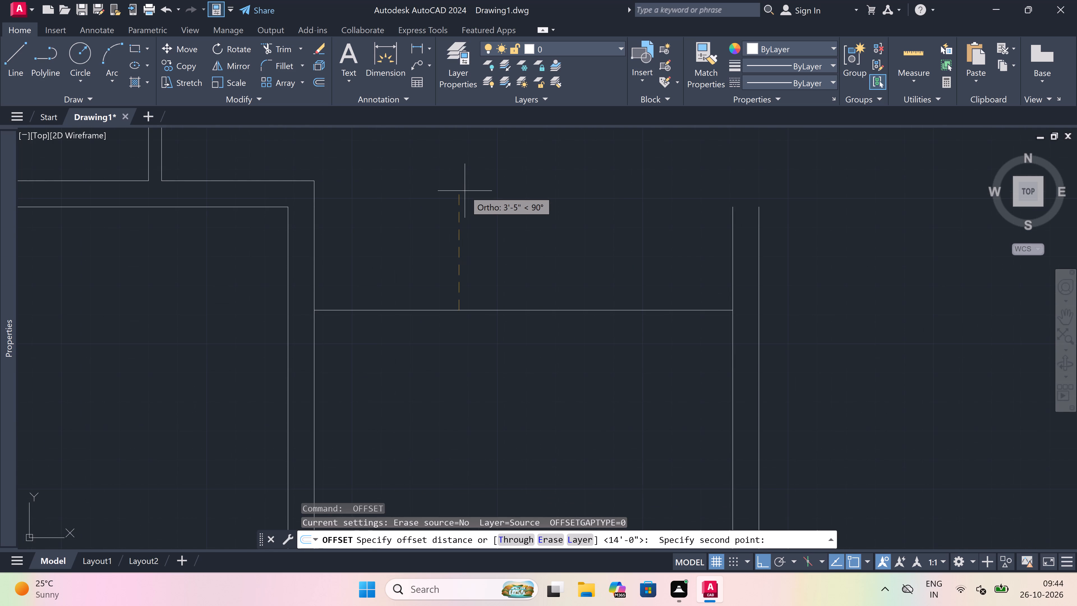
pyautogui.write('4.5"')
pyautogui.press('space')
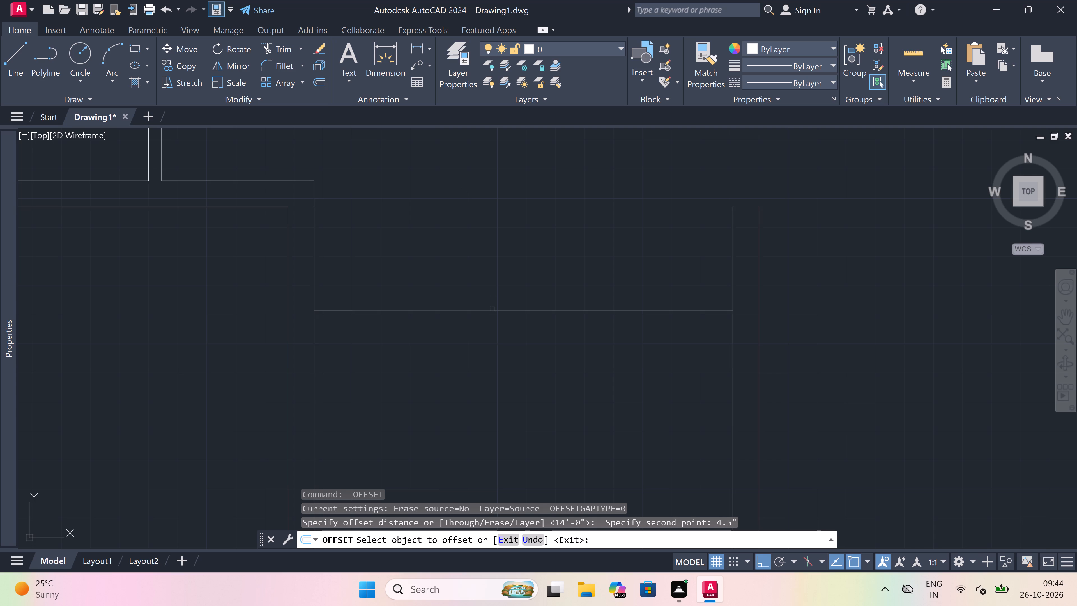
pyautogui.moveTo(493, 309); pyautogui.dragTo(495, 297)
pyautogui.click(498, 276)
pyautogui.scroll(-4, 498, 276)
pyautogui.scroll(1, 498, 276)
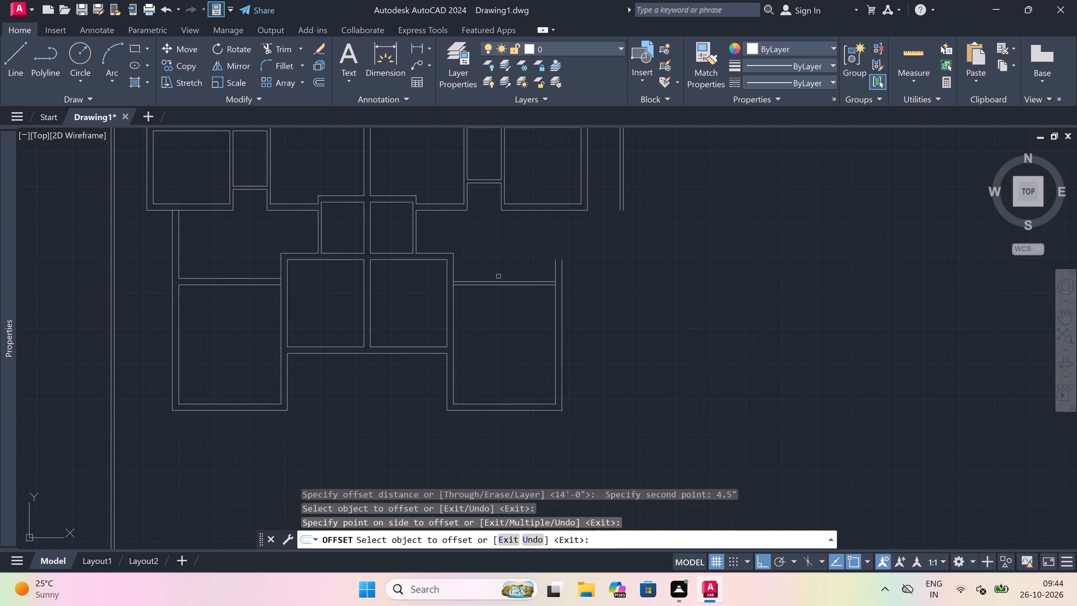
pyautogui.press('Escape')
# Extend both lines of the east room's outer side wall north to the upper east room's south wall.
pyautogui.scroll(2, 576, 264)
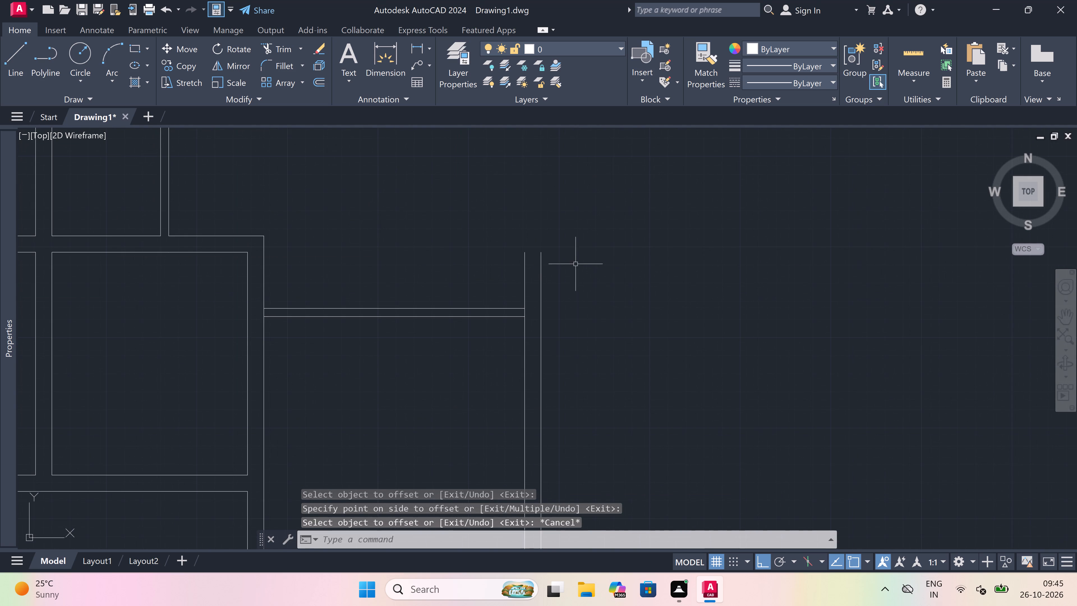
pyautogui.scroll(-2, 544, 276)
pyautogui.scroll(3, 550, 220)
pyautogui.scroll(-1, 550, 220)
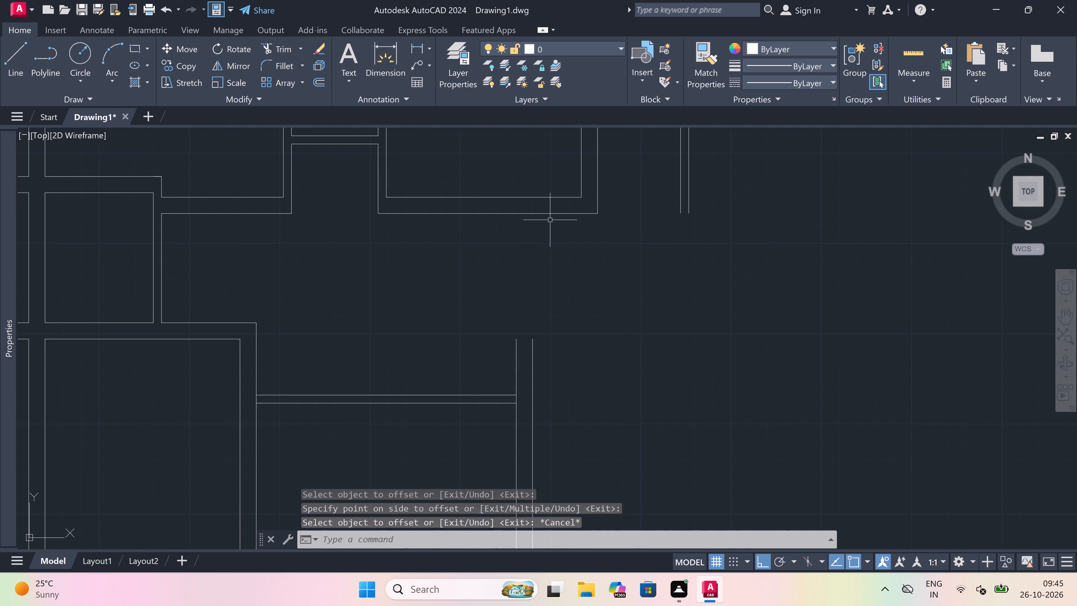
pyautogui.scroll(1, 547, 237)
pyautogui.press('e')
pyautogui.press('x')
pyautogui.press('space')
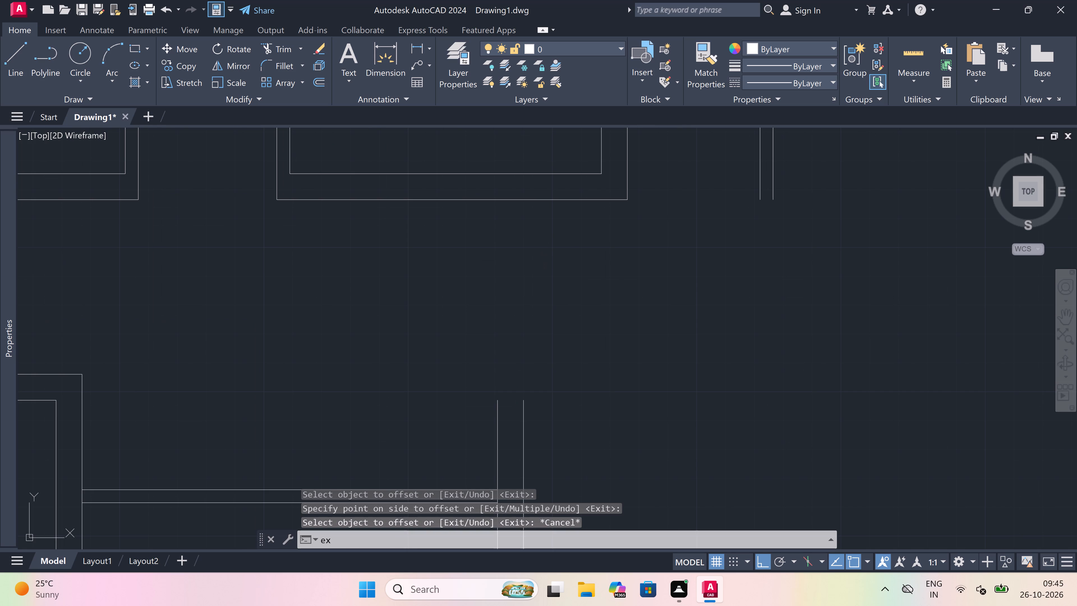
pyautogui.scroll(-1, 553, 313)
pyautogui.click(554, 386)
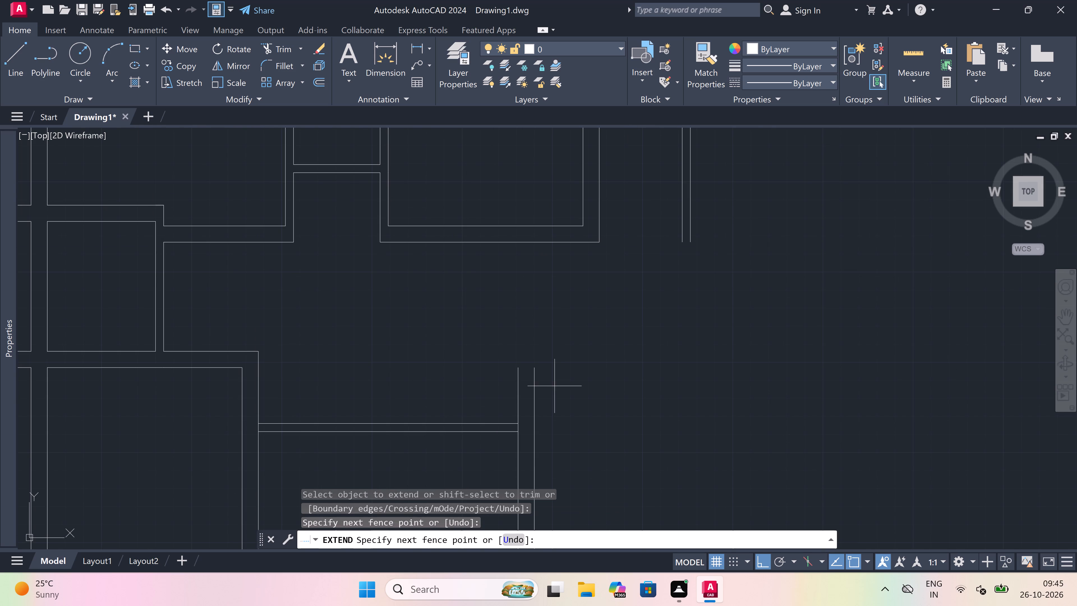
pyautogui.click(473, 381)
pyautogui.press('Escape')
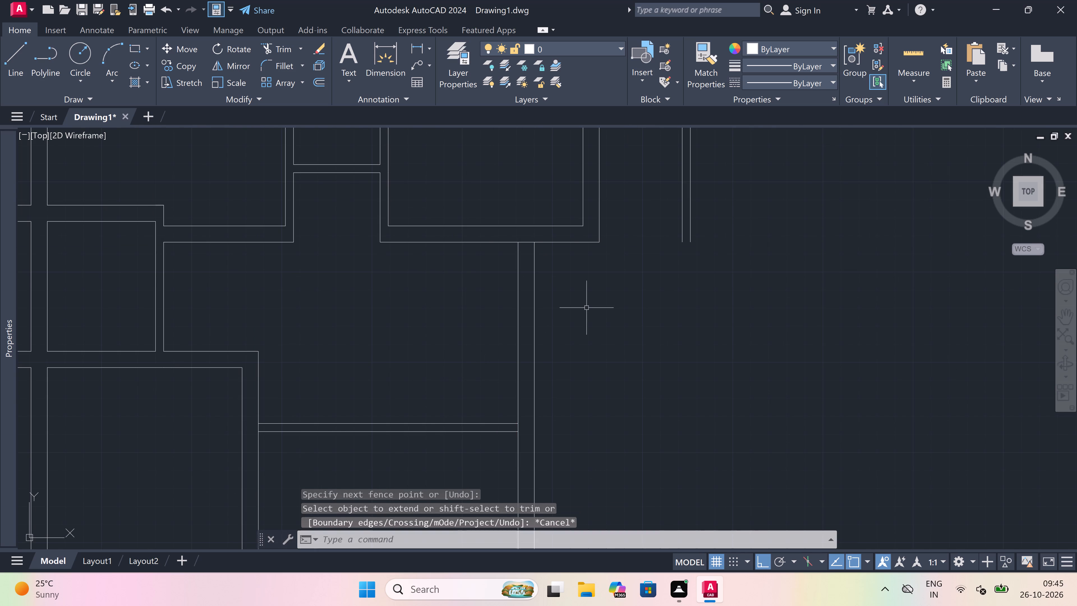
# Examine the whole floor plan, comparing the lower west and east rooms with the surrounding outer boundary walls.
pyautogui.scroll(-2, 586, 308)
pyautogui.scroll(2, 560, 322)
pyautogui.scroll(-4, 498, 353)
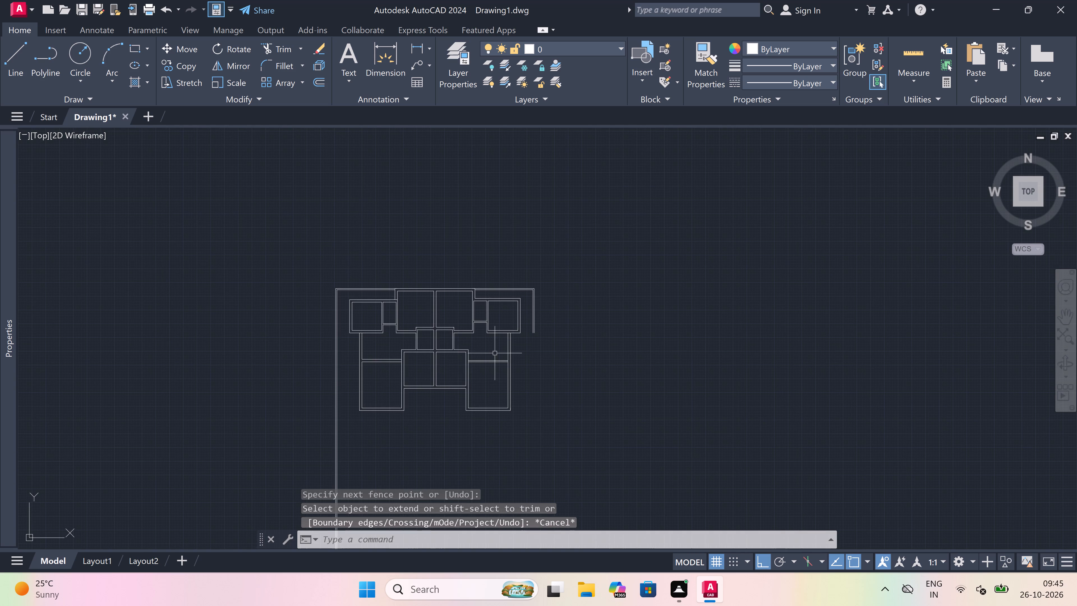
pyautogui.scroll(2, 337, 371)
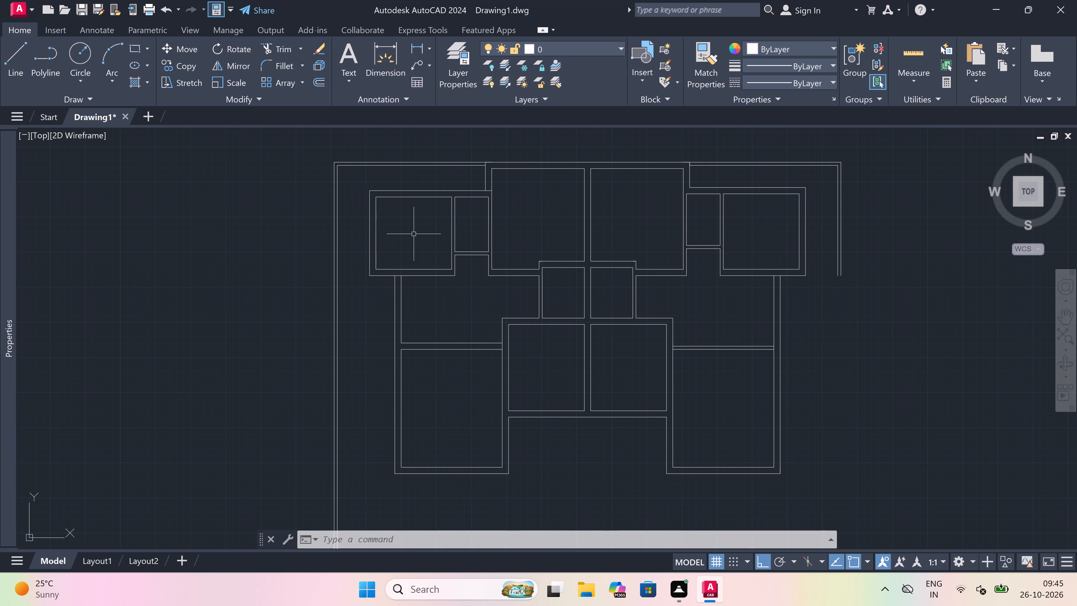
pyautogui.scroll(-3, 476, 250)
pyautogui.scroll(2, 490, 286)
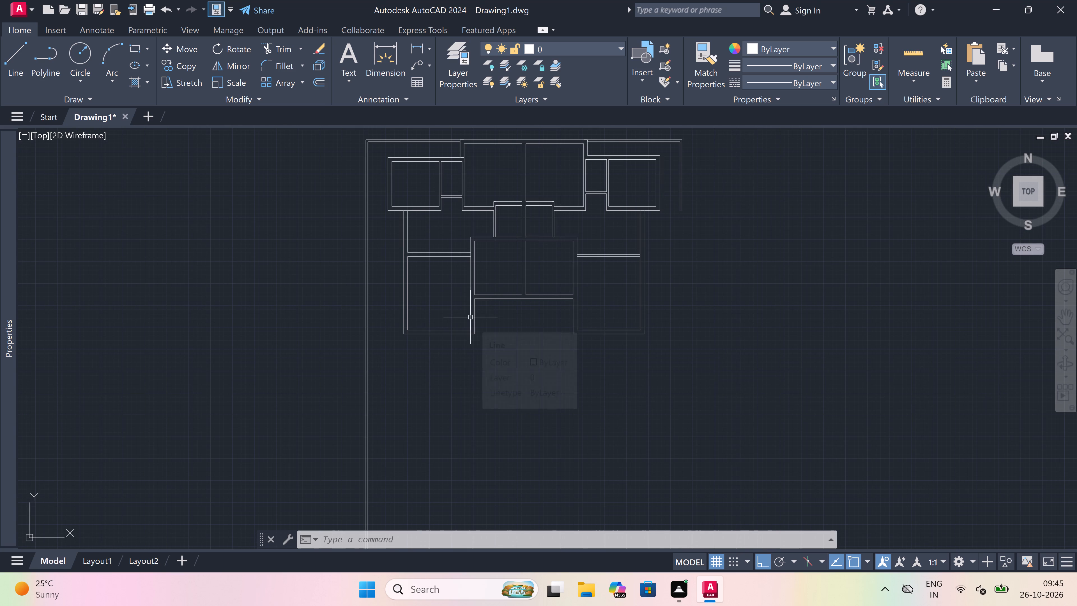
pyautogui.scroll(1, 459, 339)
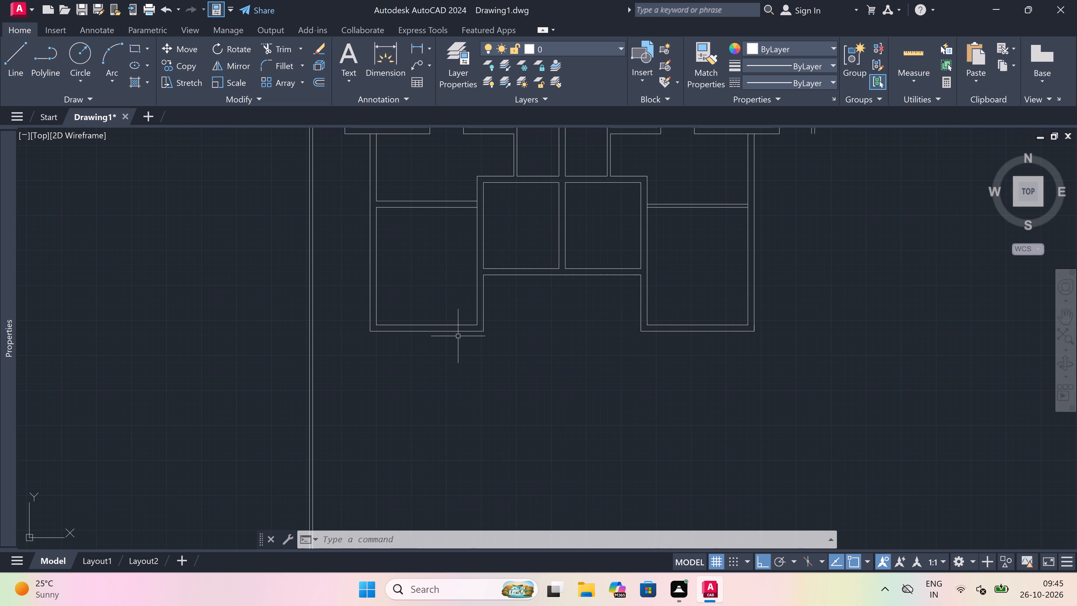
pyautogui.scroll(-1, 458, 336)
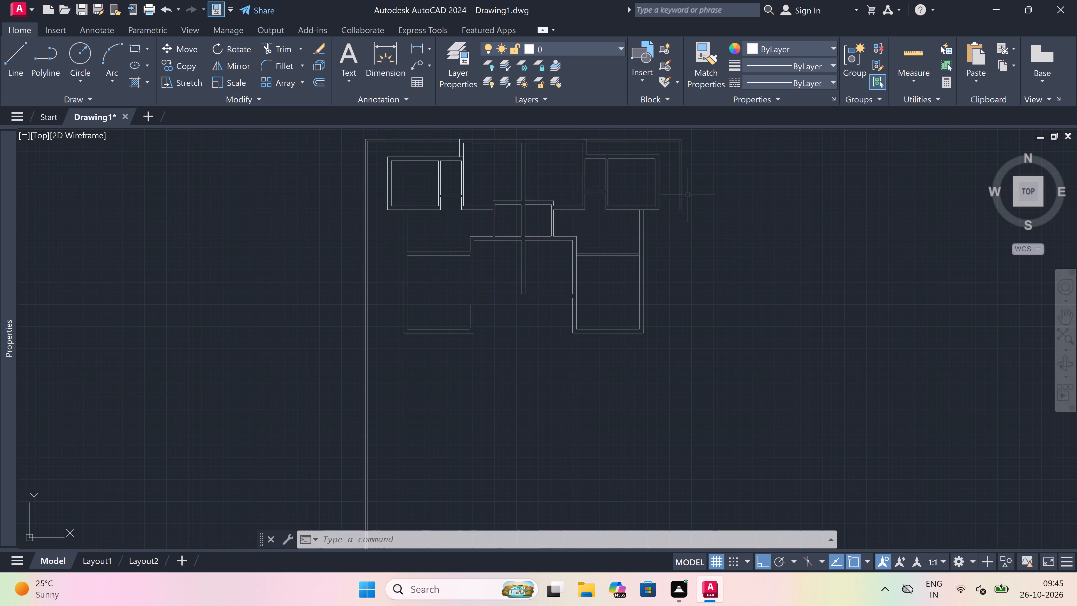
pyautogui.scroll(1, 688, 195)
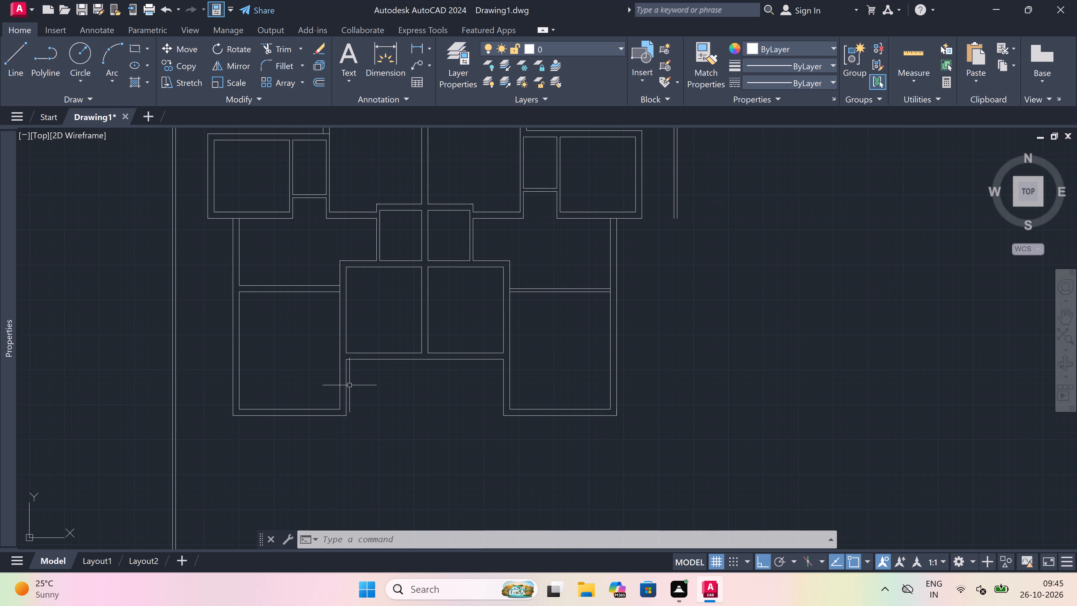
# Draw both lines of a 4.5" thick south wall from the west room's southwest outer corner to the west boundary wall.
pyautogui.press('l')
pyautogui.press('space')
pyautogui.click(230, 415)
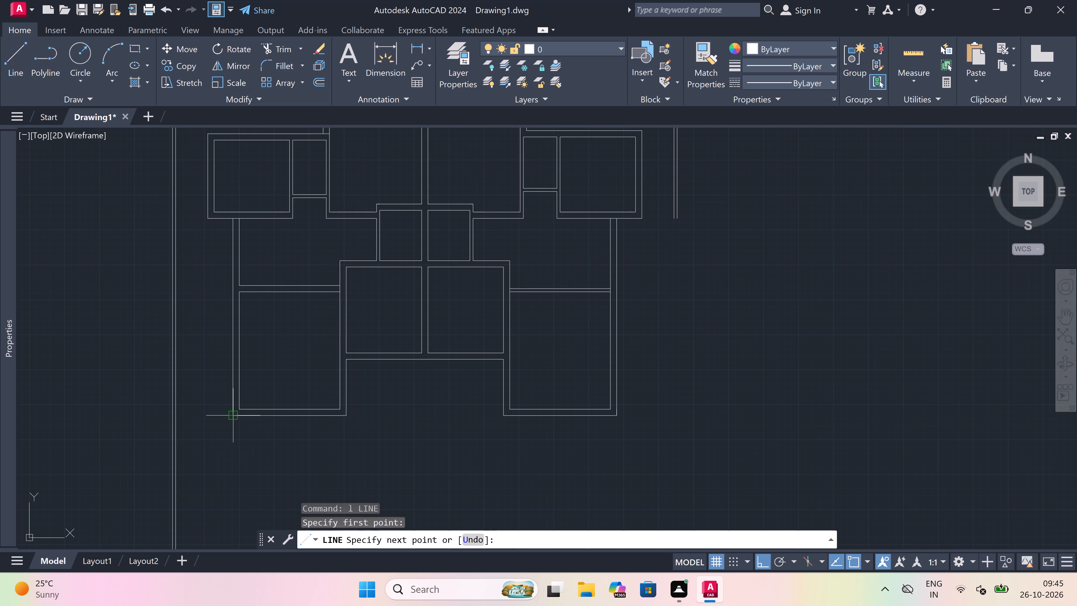
pyautogui.scroll(2, 171, 412)
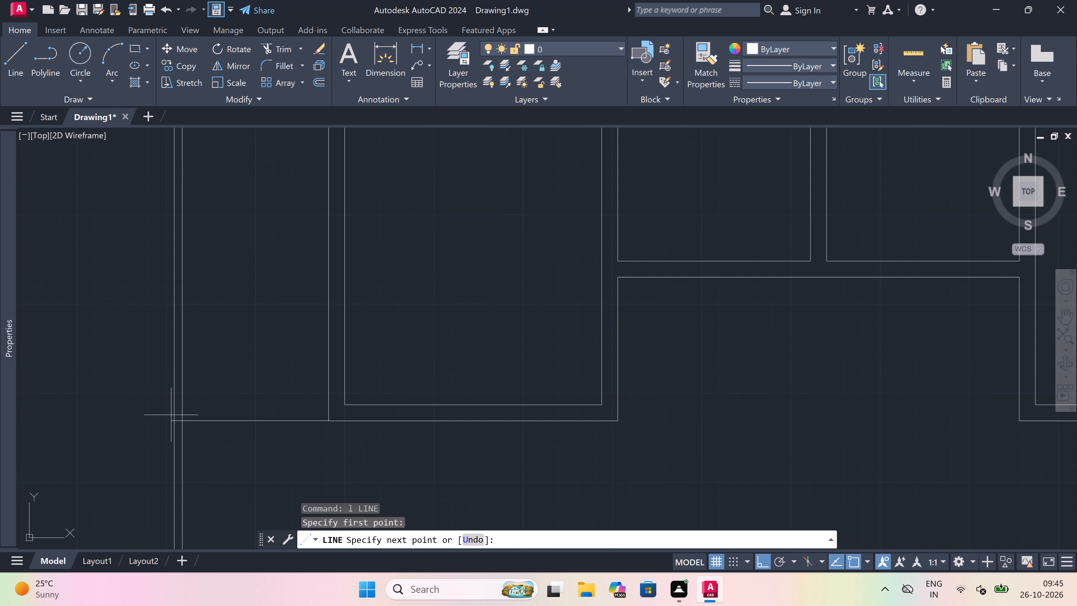
pyautogui.click(172, 419)
pyautogui.scroll(2, 172, 419)
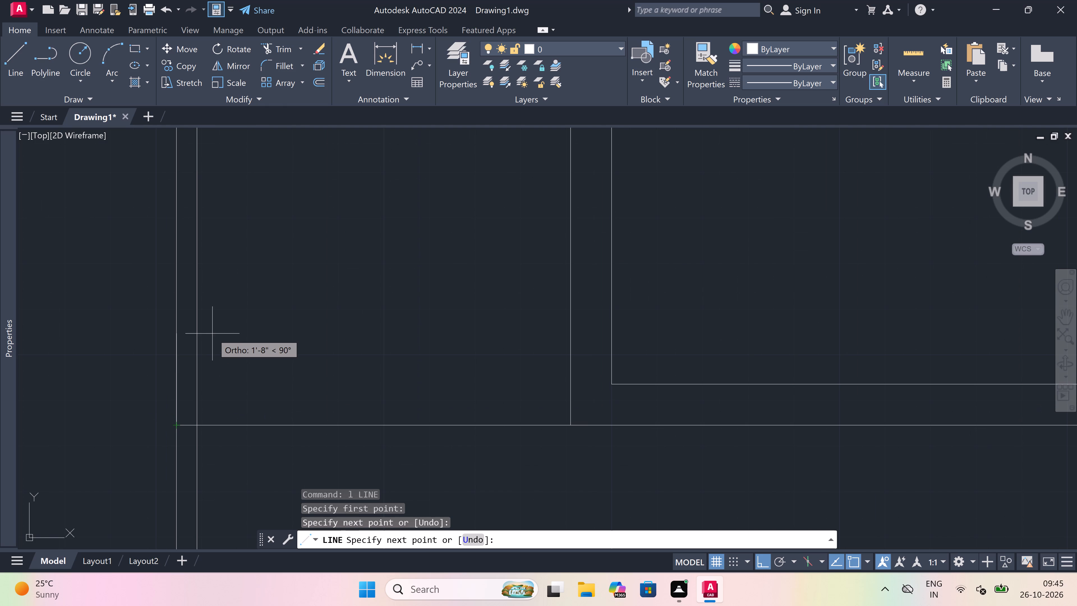
pyautogui.write('9"')
pyautogui.press('space')
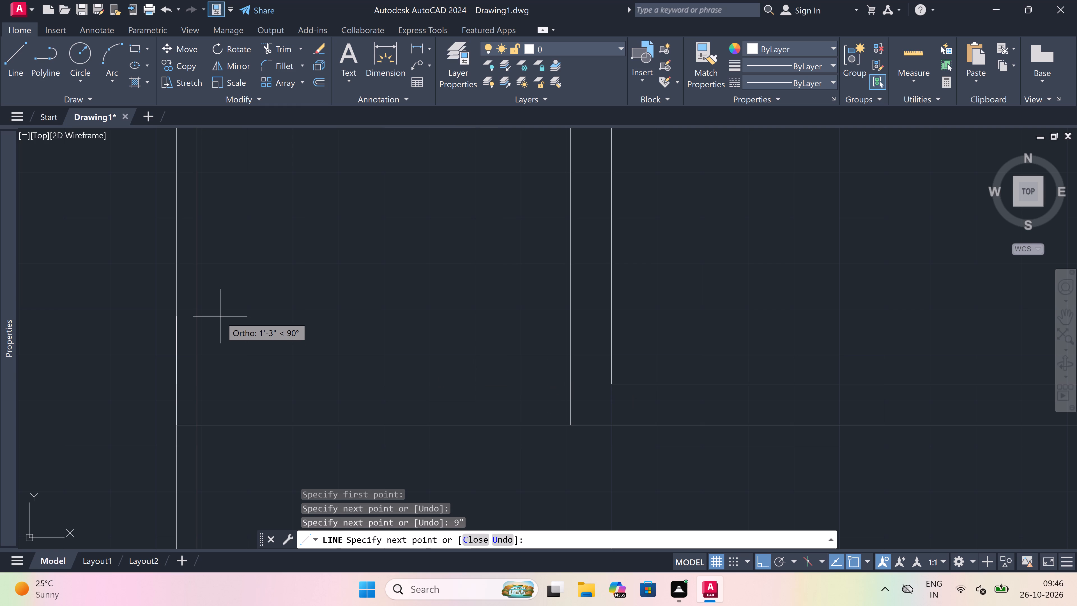
pyautogui.hotkey('ctrl', 'z')
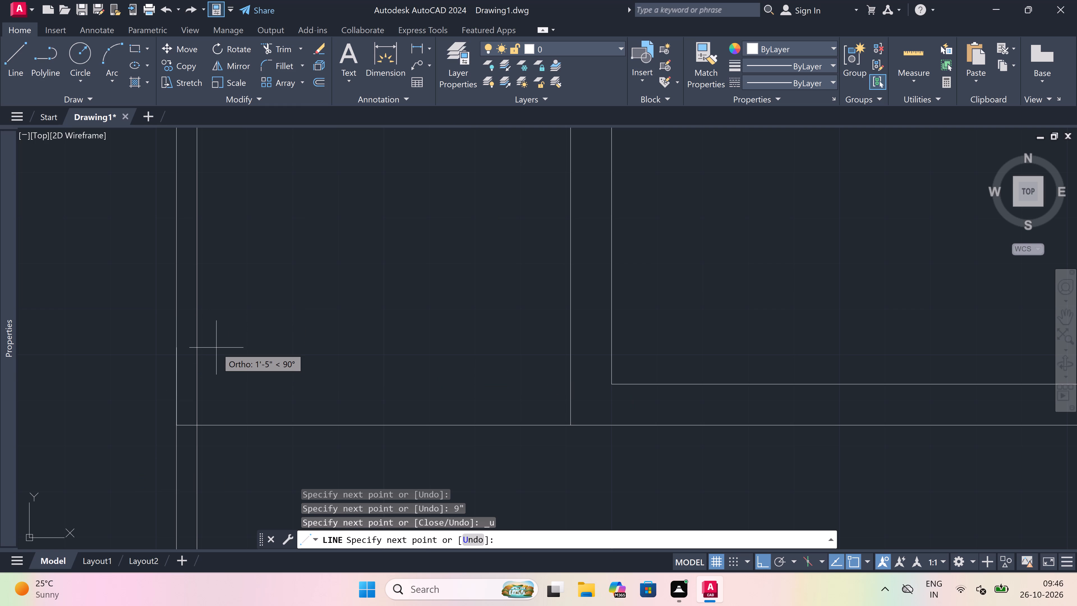
pyautogui.write('4.5"')
pyautogui.press('space')
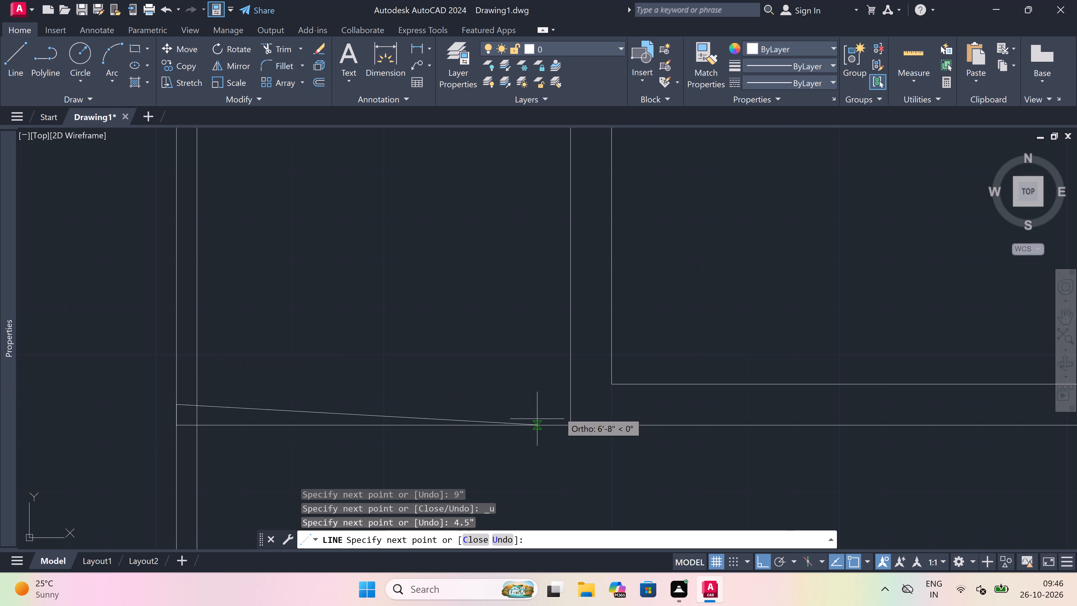
pyautogui.click(569, 403)
pyautogui.press('Escape')
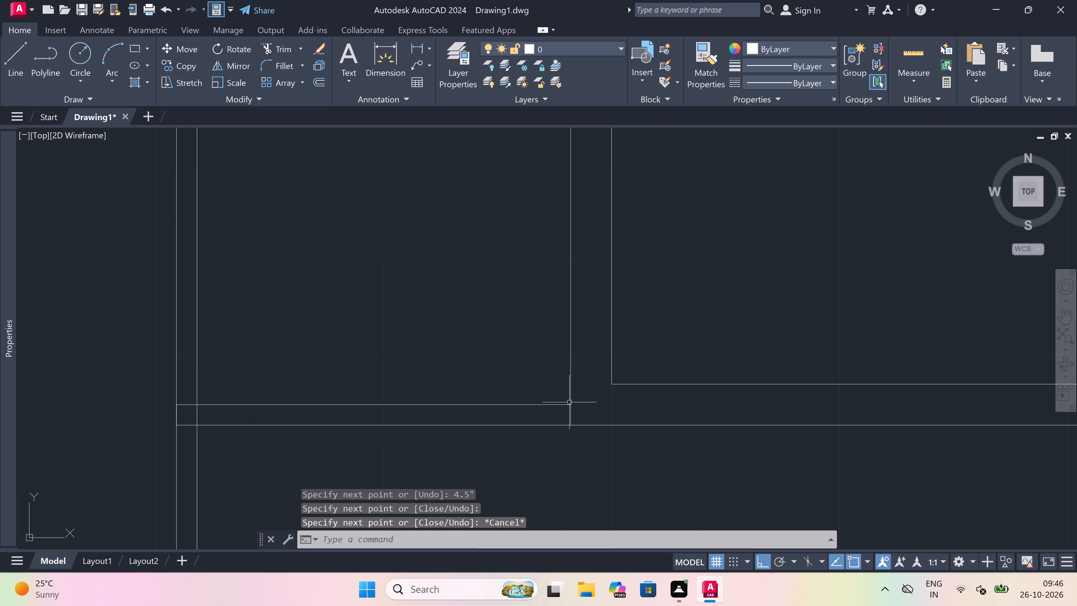
# Trim both lines of the west boundary wall where they run south past the new south wall.
pyautogui.write('tr')
pyautogui.press('space')
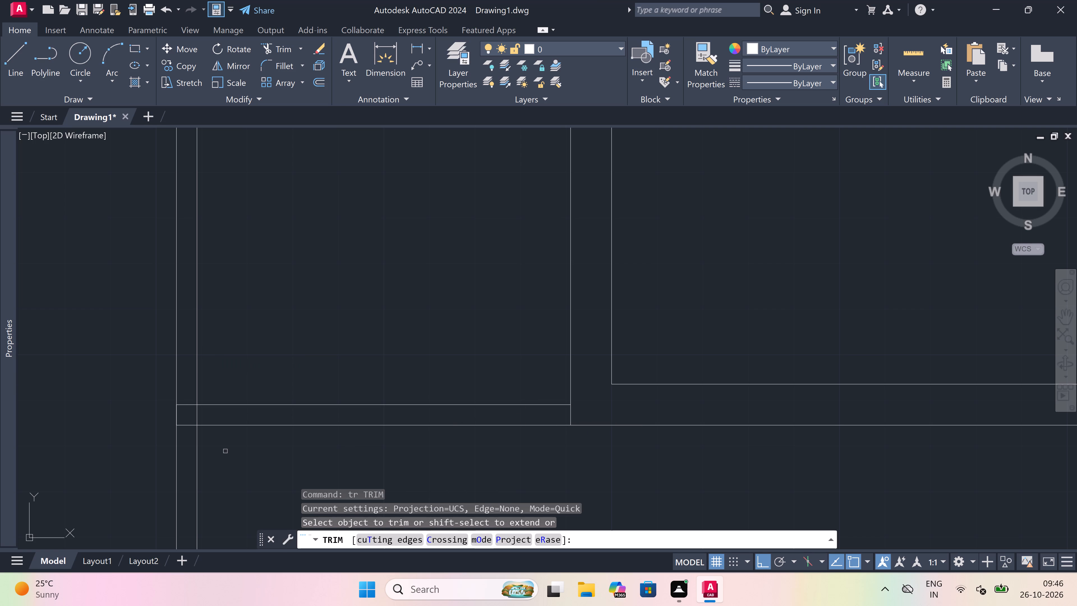
pyautogui.click(207, 450)
pyautogui.click(157, 447)
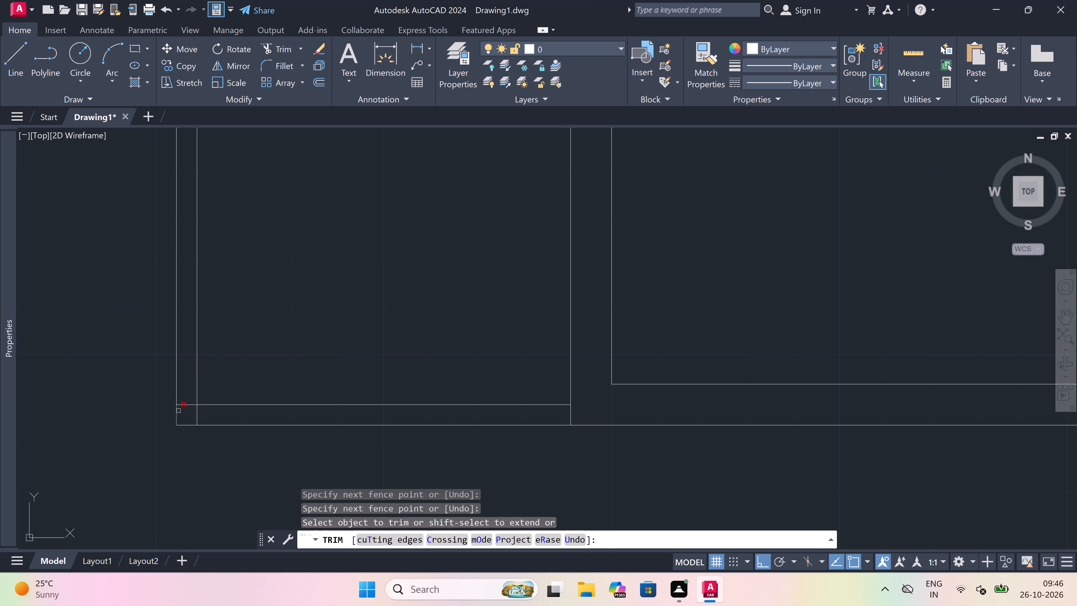
# Trim the short overlapping segments inside the new south wall at its west and east ends.
pyautogui.scroll(1, 188, 402)
pyautogui.click(188, 402)
pyautogui.click(188, 414)
pyautogui.moveTo(190, 417); pyautogui.dragTo(197, 417)
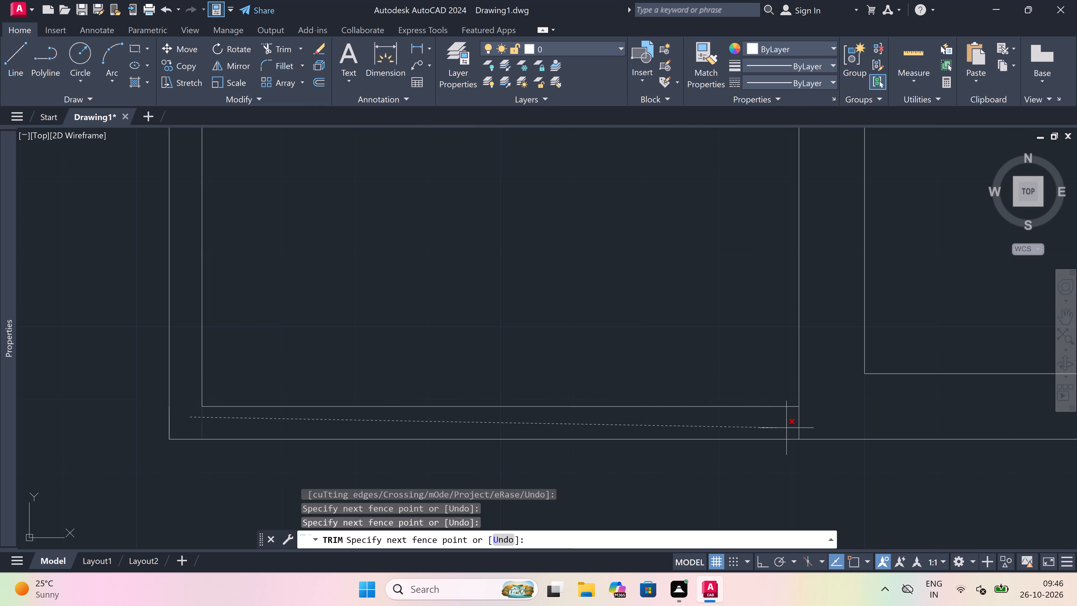
pyautogui.click(802, 426)
pyautogui.scroll(-4, 268, 380)
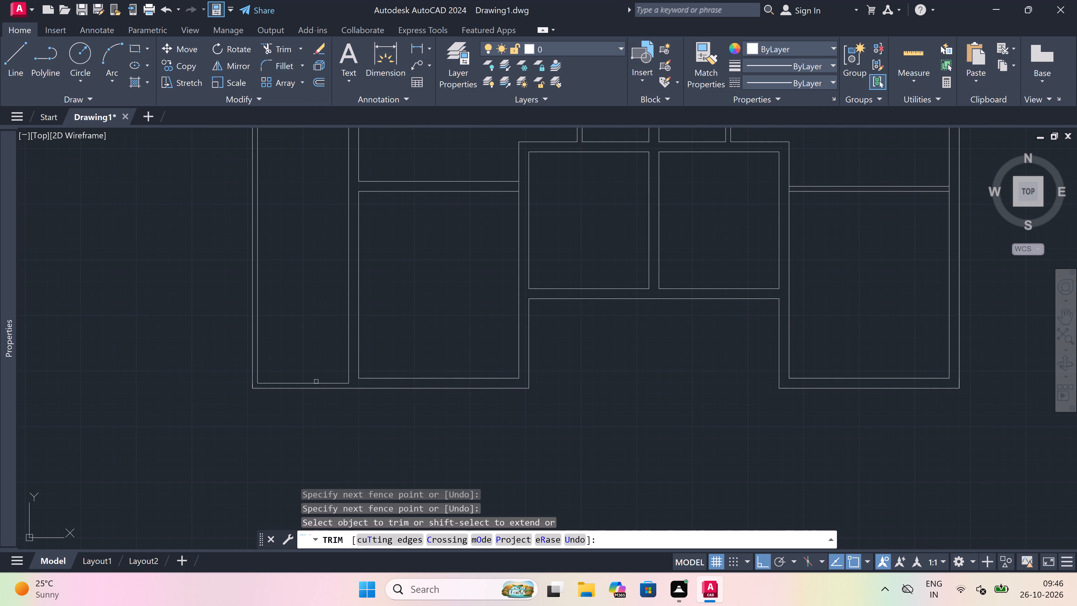
pyautogui.press('Escape')
# Draw short lines across the south wall's thickness at the boundary wall's inner face and the west room's outer wall.
pyautogui.scroll(3, 279, 374)
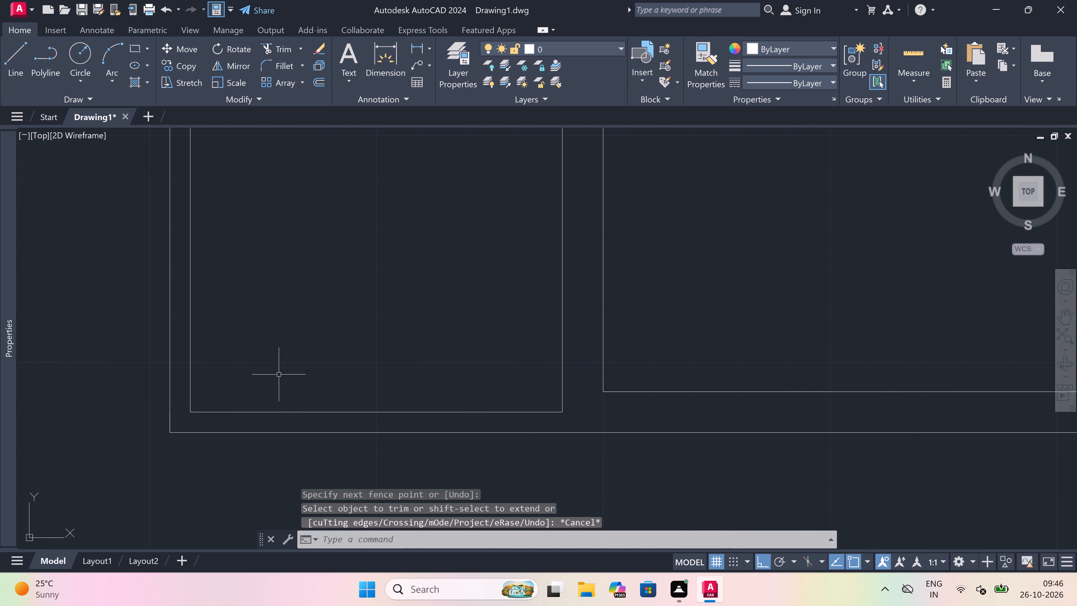
pyautogui.press('l')
pyautogui.press('space')
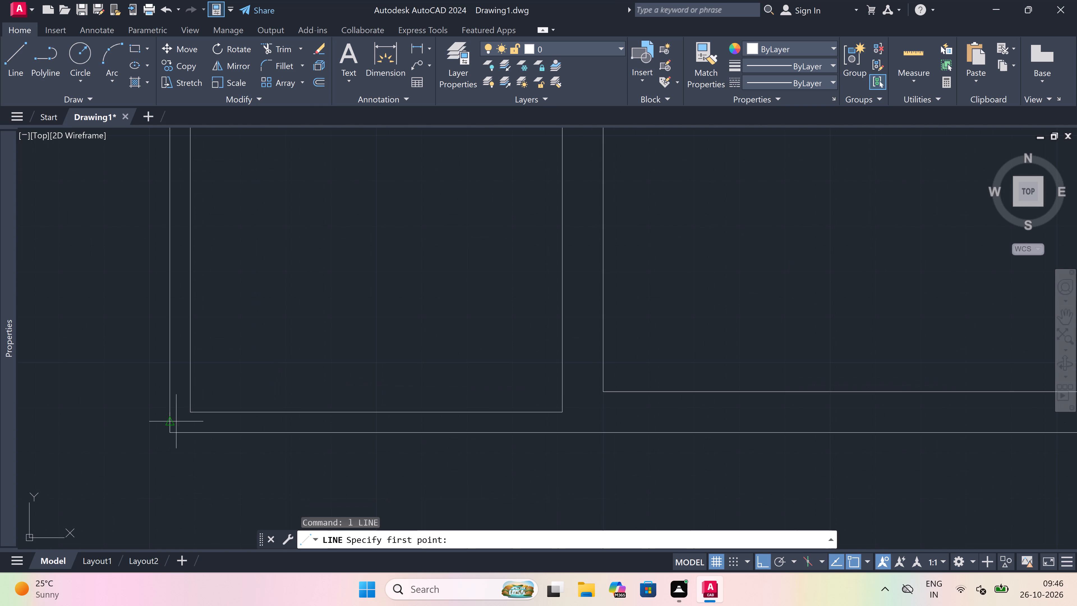
pyautogui.click(194, 412)
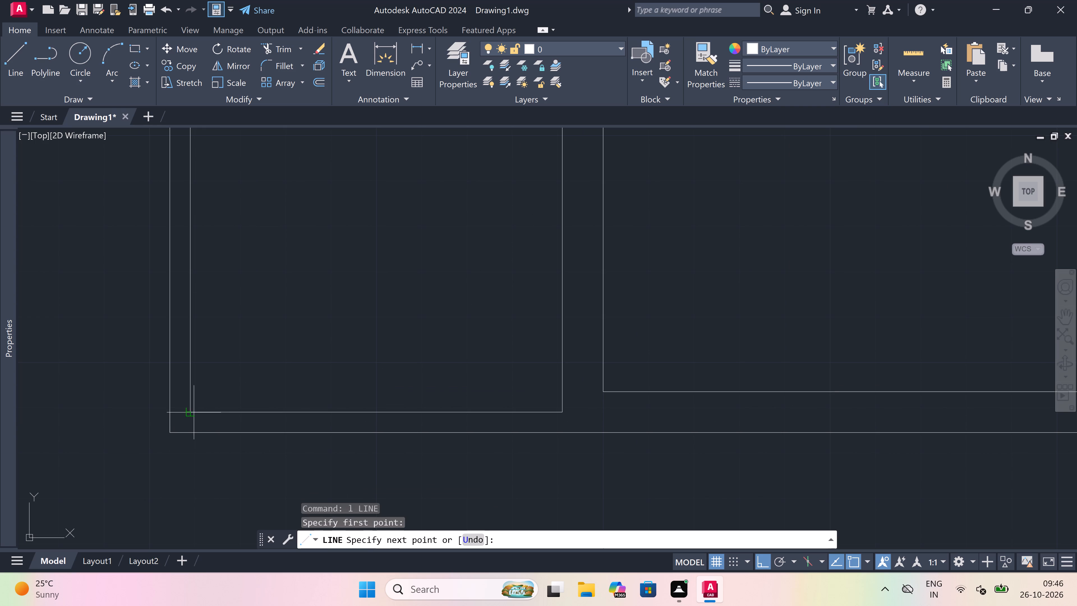
pyautogui.click(192, 434)
pyautogui.press('Escape')
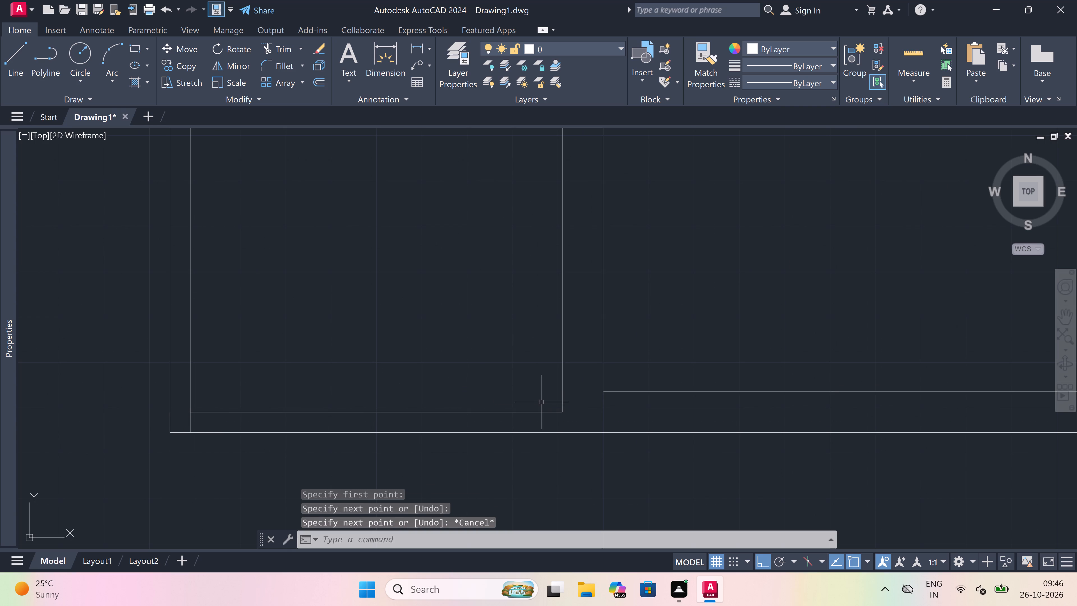
pyautogui.press('space')
pyautogui.click(562, 410)
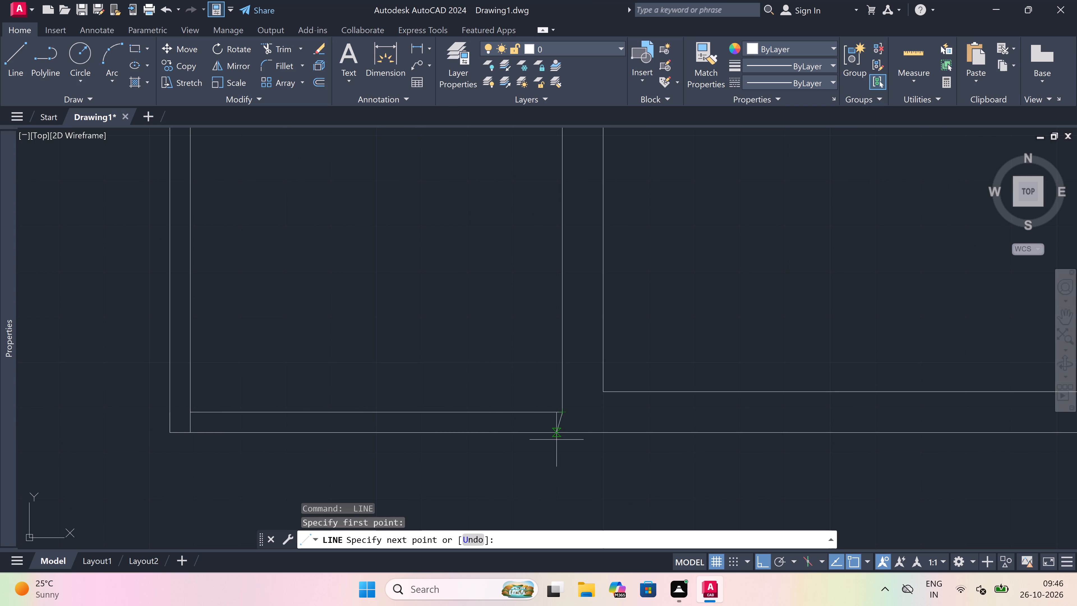
pyautogui.click(559, 432)
pyautogui.press('Escape')
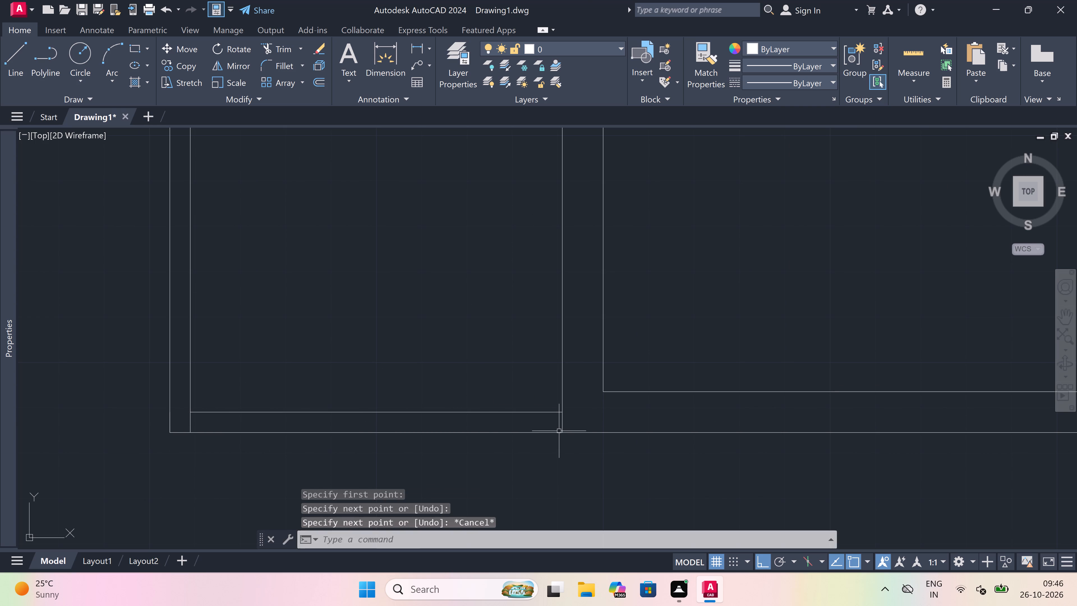
# Trim away both south wall lines between the west boundary wall and the west room.
pyautogui.press('t')
pyautogui.press('r')
pyautogui.press('space')
pyautogui.click(493, 377)
pyautogui.click(489, 442)
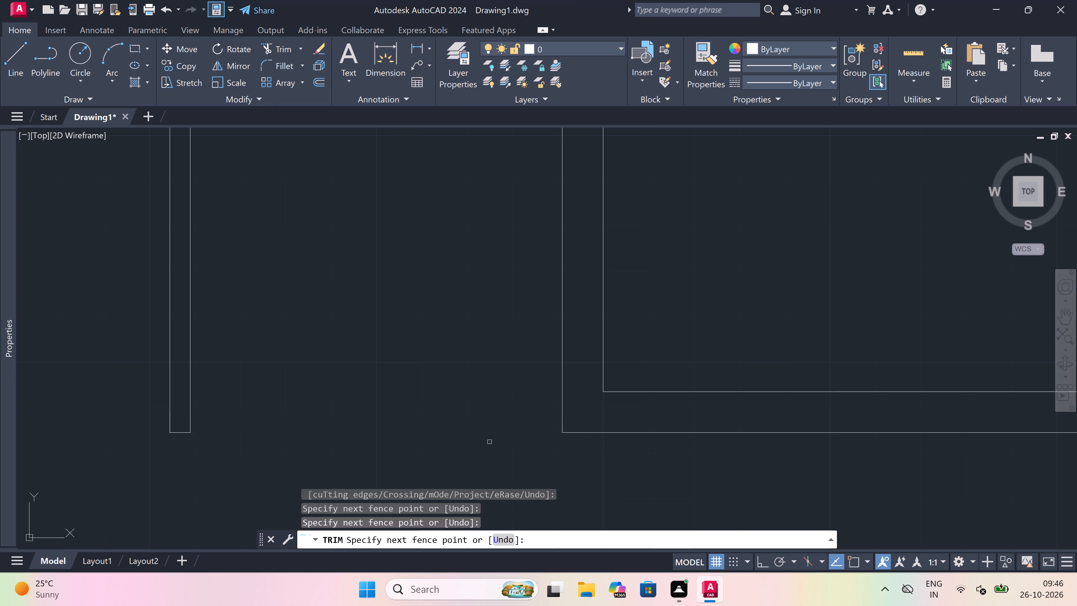
pyautogui.press('Escape')
pyautogui.scroll(-4, 410, 353)
pyautogui.scroll(3, 410, 353)
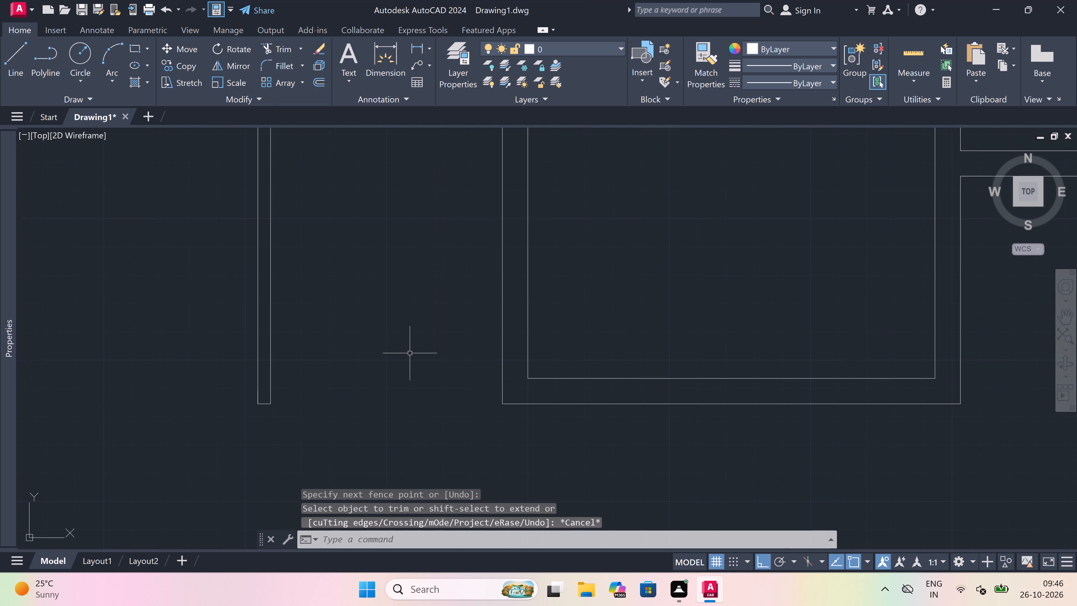
pyautogui.press('space')
pyautogui.press('Escape')
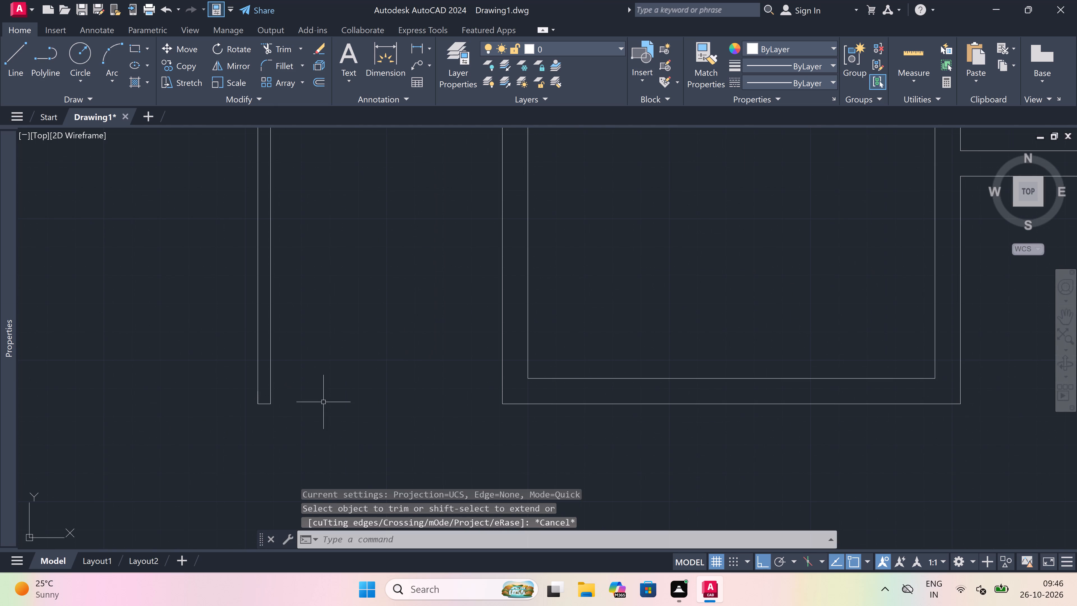
# Draw a single line from the inner south end of the west boundary wall to the west room's southwest outer corner.
pyautogui.press('l')
pyautogui.press('space')
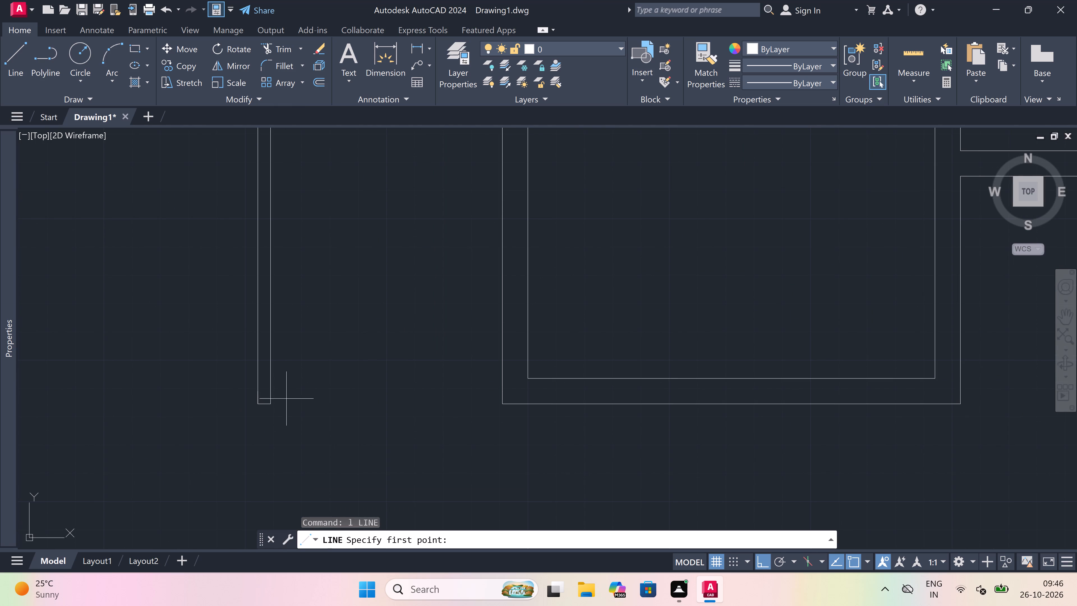
pyautogui.click(273, 402)
pyautogui.click(500, 406)
pyautogui.press('Escape')
# Draw a line from the east room's southeast outer corner east past the alignment of the east boundary wall.
pyautogui.scroll(-4, 419, 411)
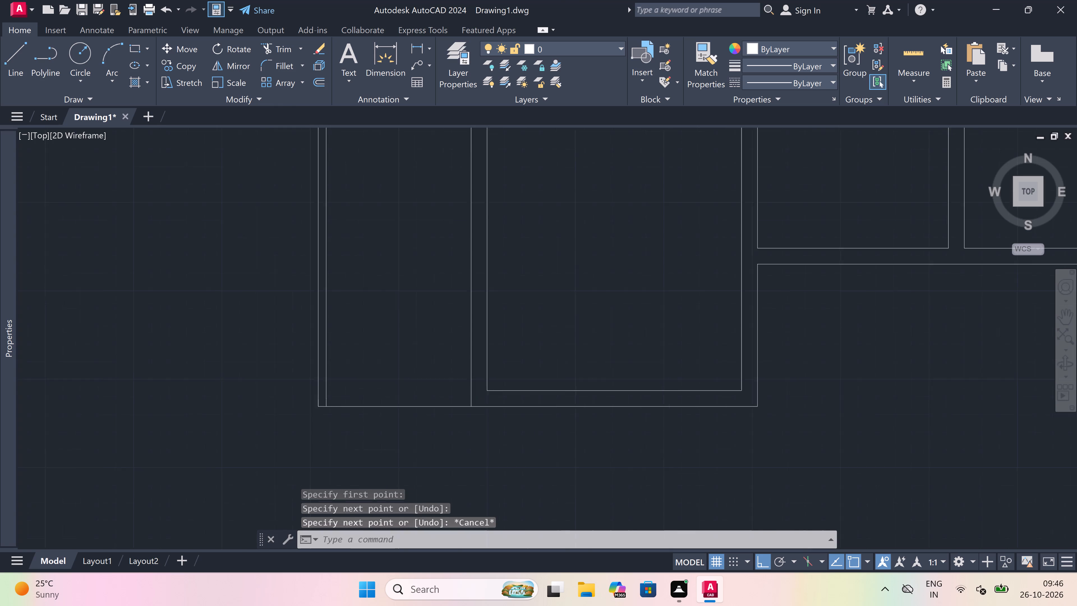
pyautogui.scroll(-2, 419, 412)
pyautogui.scroll(2, 454, 409)
pyautogui.scroll(-2, 565, 403)
pyautogui.scroll(1, 576, 400)
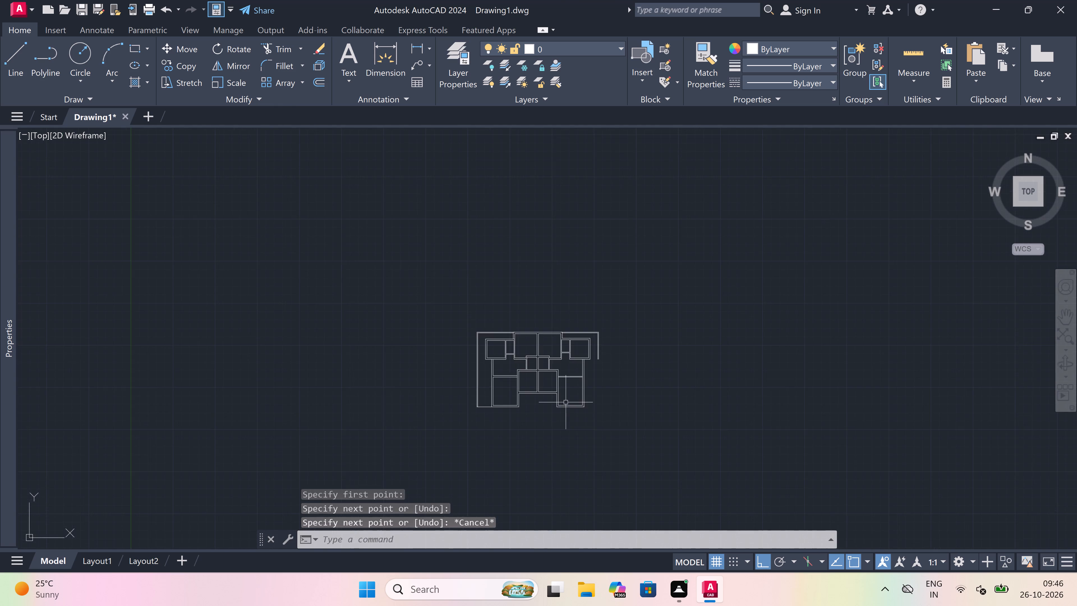
pyautogui.scroll(1, 576, 402)
pyautogui.scroll(2, 630, 401)
pyautogui.press('space')
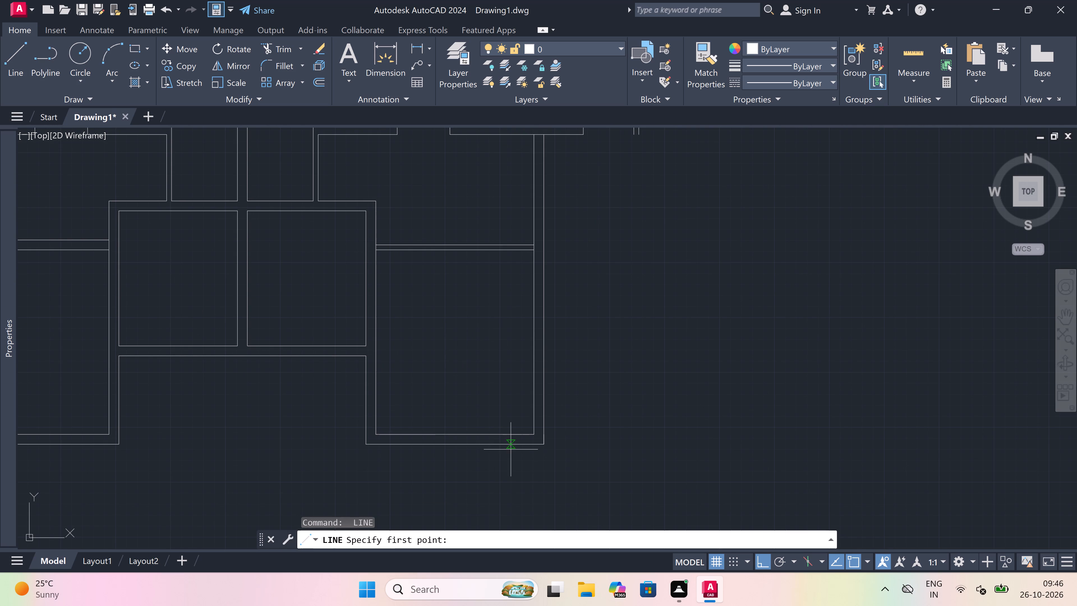
pyautogui.moveTo(541, 446); pyautogui.dragTo(554, 446)
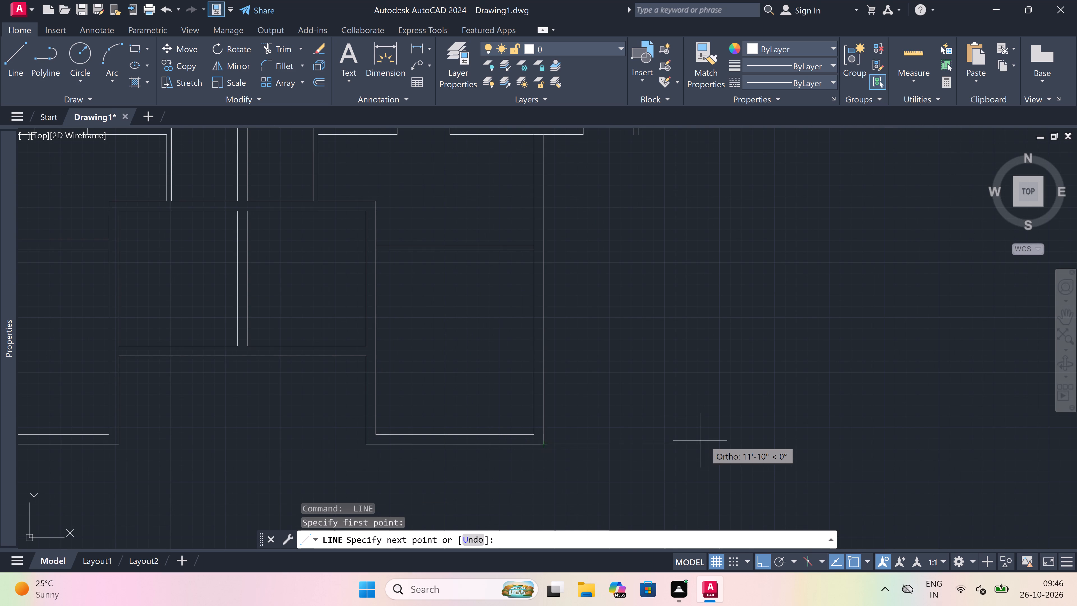
pyautogui.click(737, 437)
pyautogui.press('Escape')
# Extend both east boundary wall lines south to meet the line running east from the east room's outer corner.
pyautogui.scroll(-2, 599, 364)
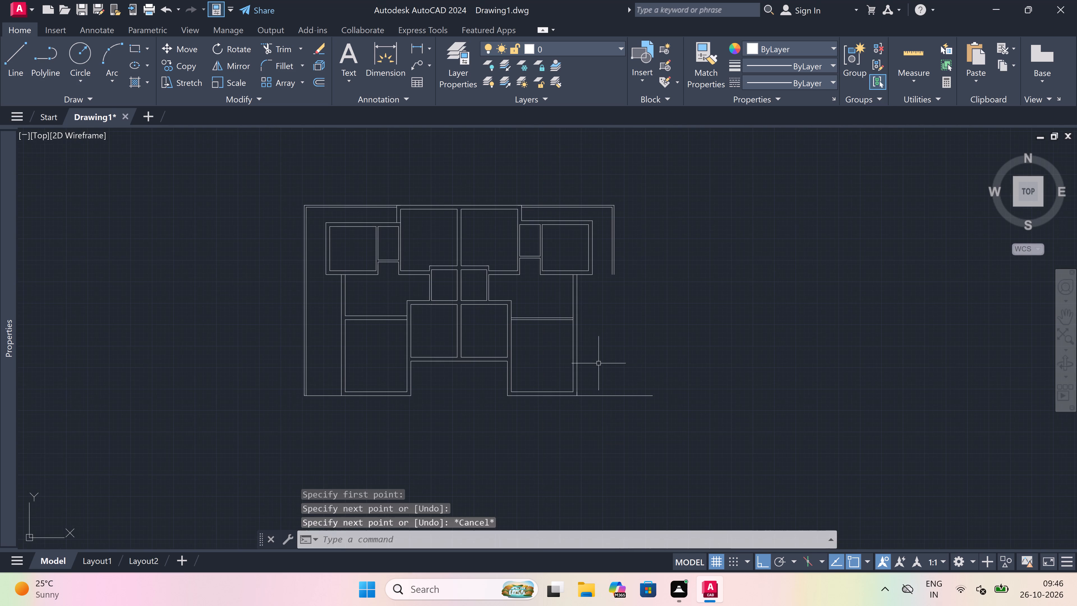
pyautogui.write('ex')
pyautogui.press('space')
pyautogui.click(610, 259)
pyautogui.click(653, 260)
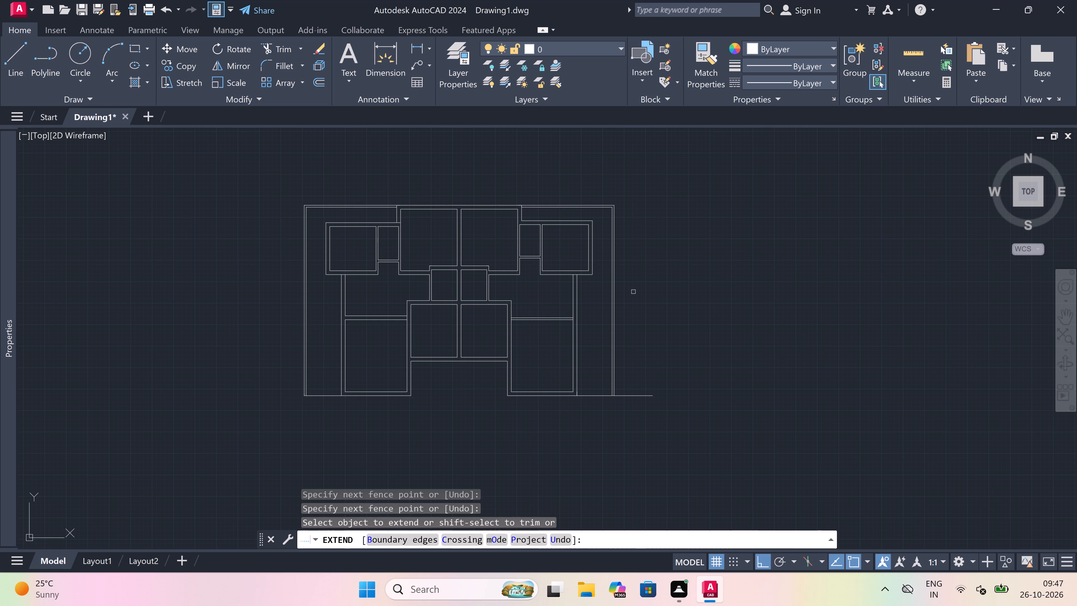
pyautogui.scroll(1, 623, 394)
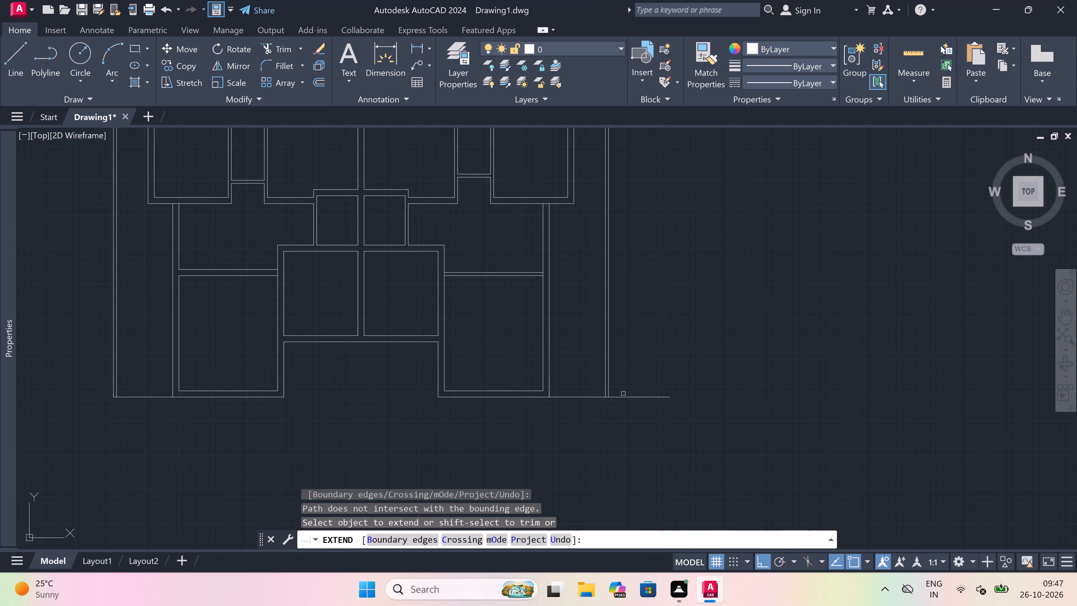
pyautogui.press('Escape')
# Trim the excess of the south line that projects east beyond the east boundary wall's outer face.
pyautogui.press('t')
pyautogui.press('r')
pyautogui.press('space')
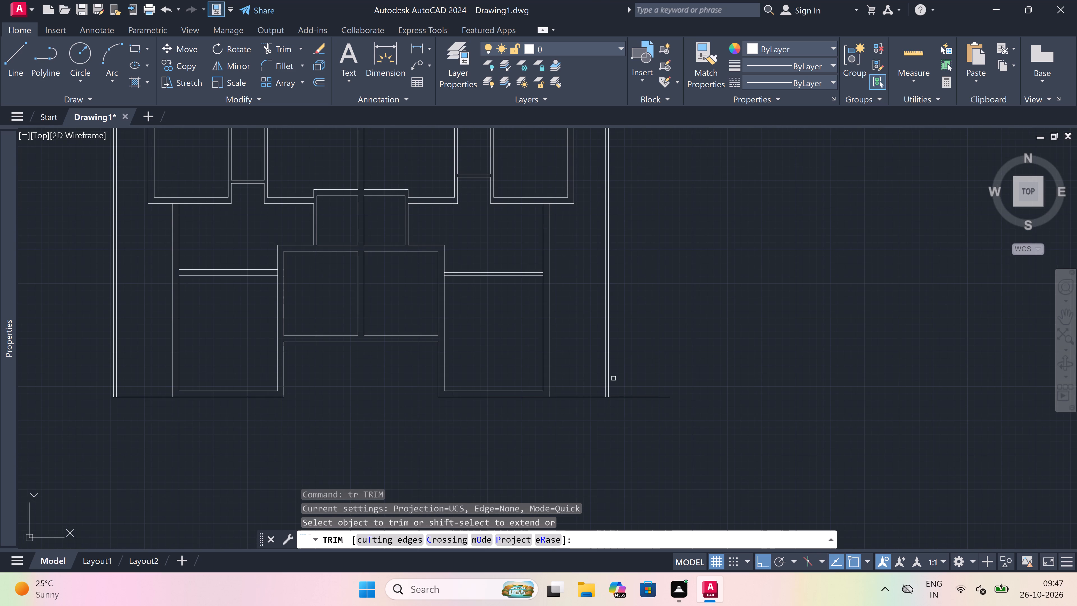
pyautogui.click(631, 384)
pyautogui.click(633, 431)
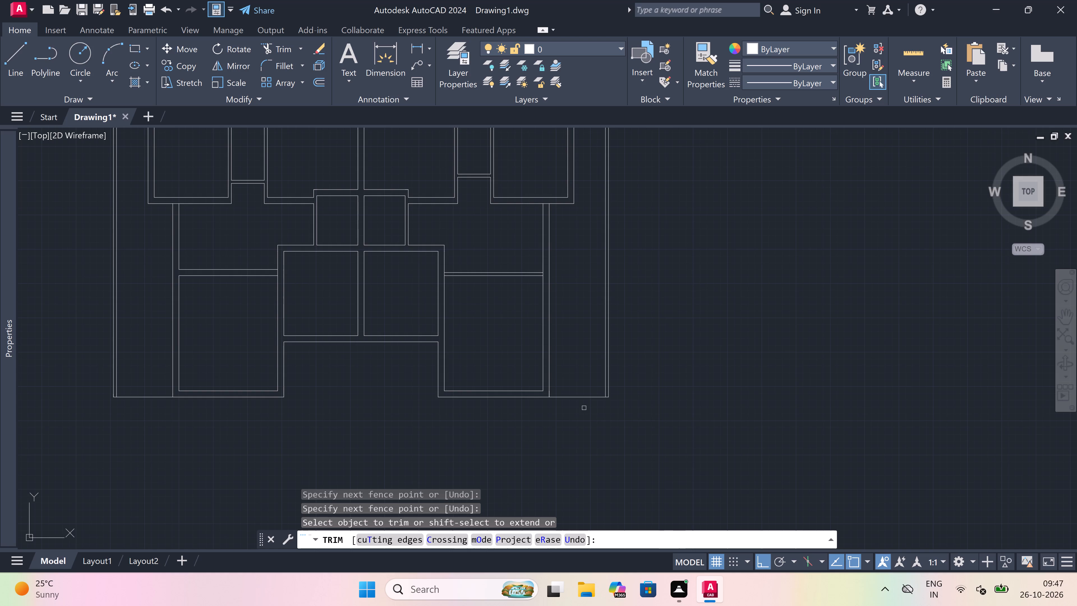
pyautogui.press('Escape')
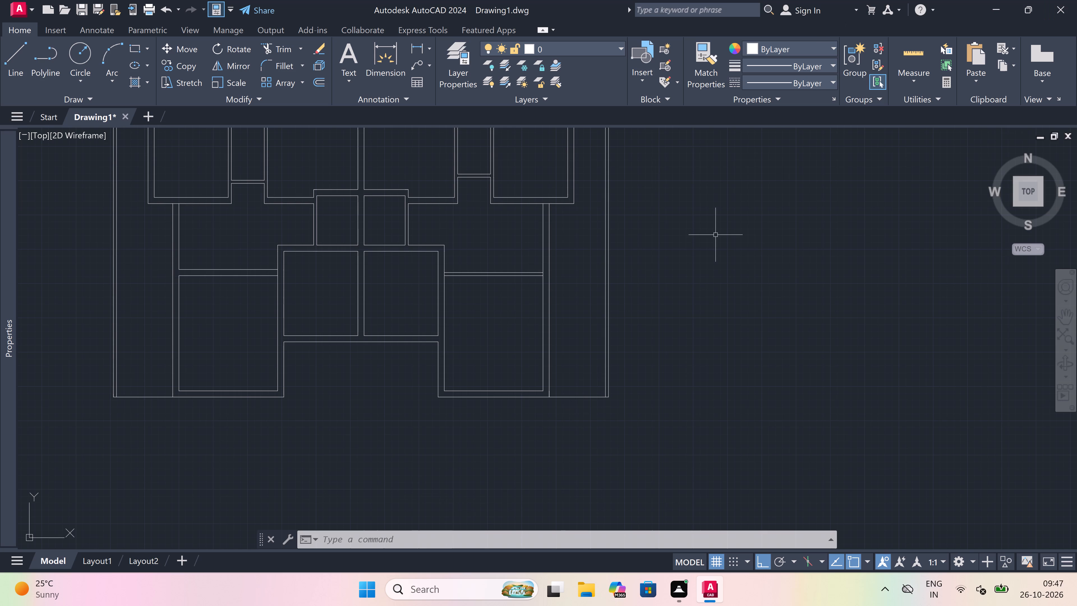
# Draw a line closing the central south recess, from the east room's southwest outer corner to the west room's southeast outer corner.
pyautogui.scroll(-3, 585, 366)
pyautogui.scroll(3, 508, 302)
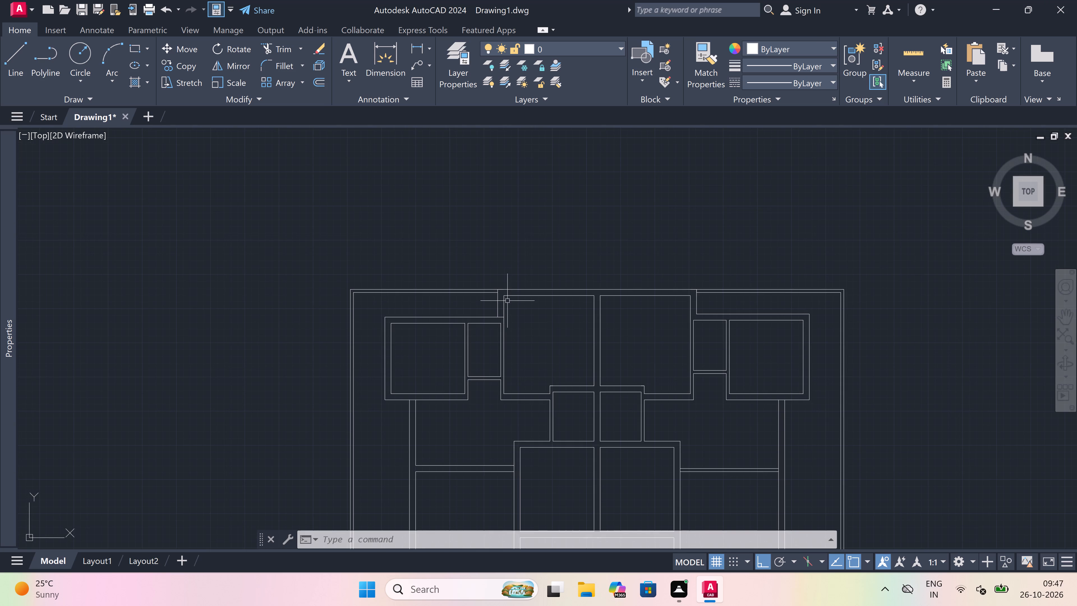
pyautogui.scroll(-3, 538, 349)
pyautogui.scroll(2, 549, 383)
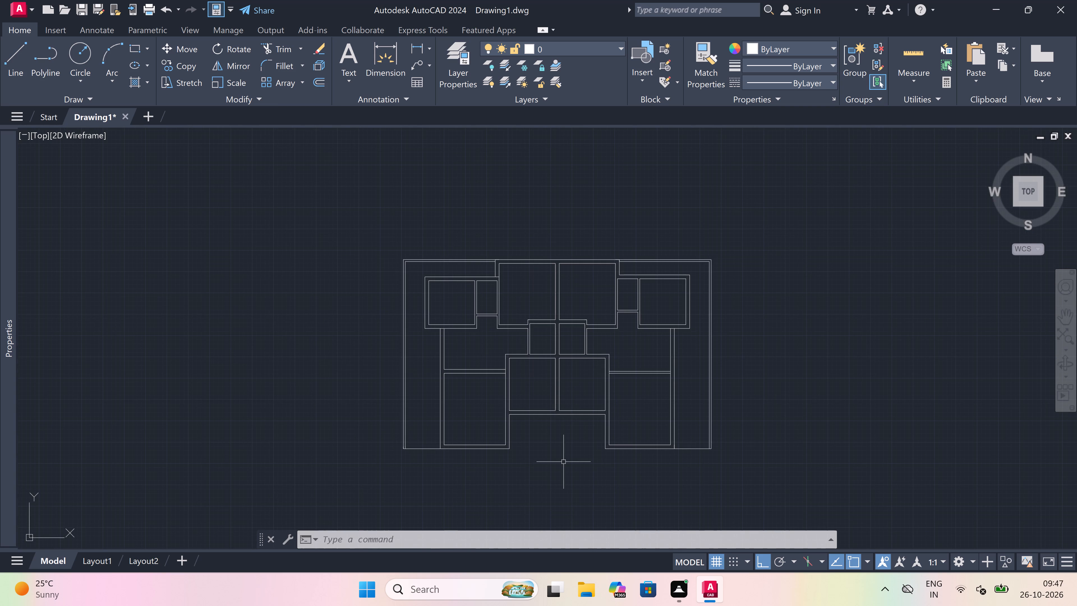
pyautogui.scroll(2, 566, 458)
pyautogui.scroll(1, 502, 389)
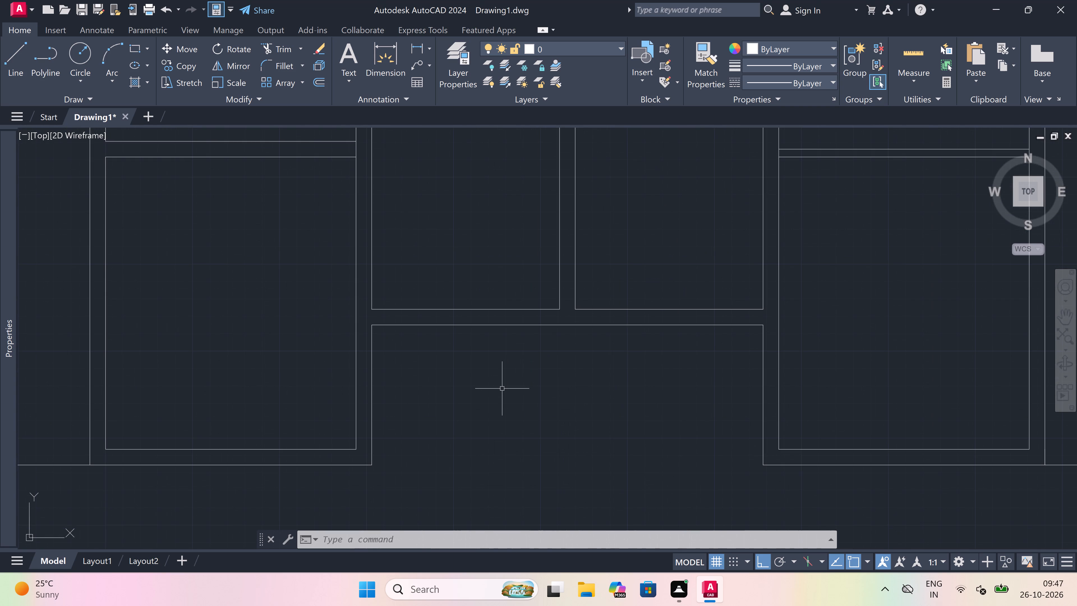
pyautogui.scroll(1, 516, 406)
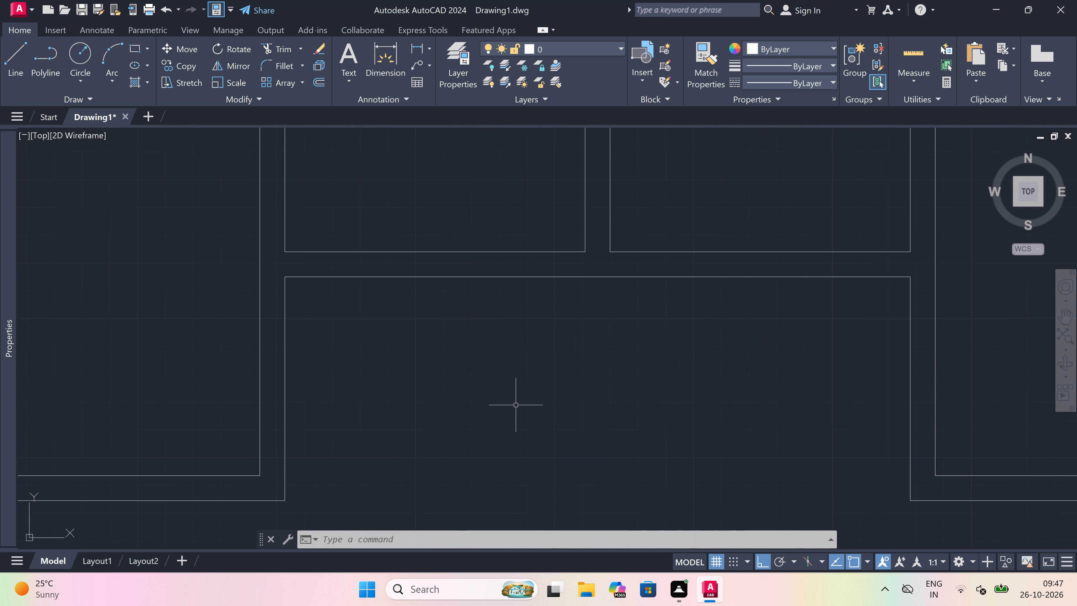
pyautogui.press('space')
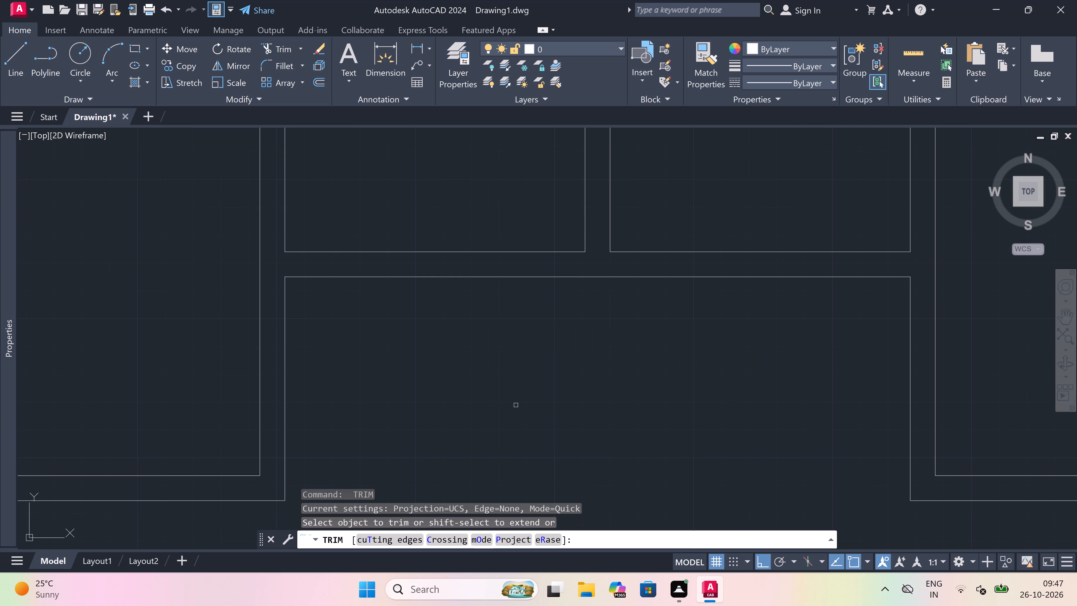
pyautogui.press('Escape')
pyautogui.scroll(-3, 516, 404)
pyautogui.scroll(3, 527, 418)
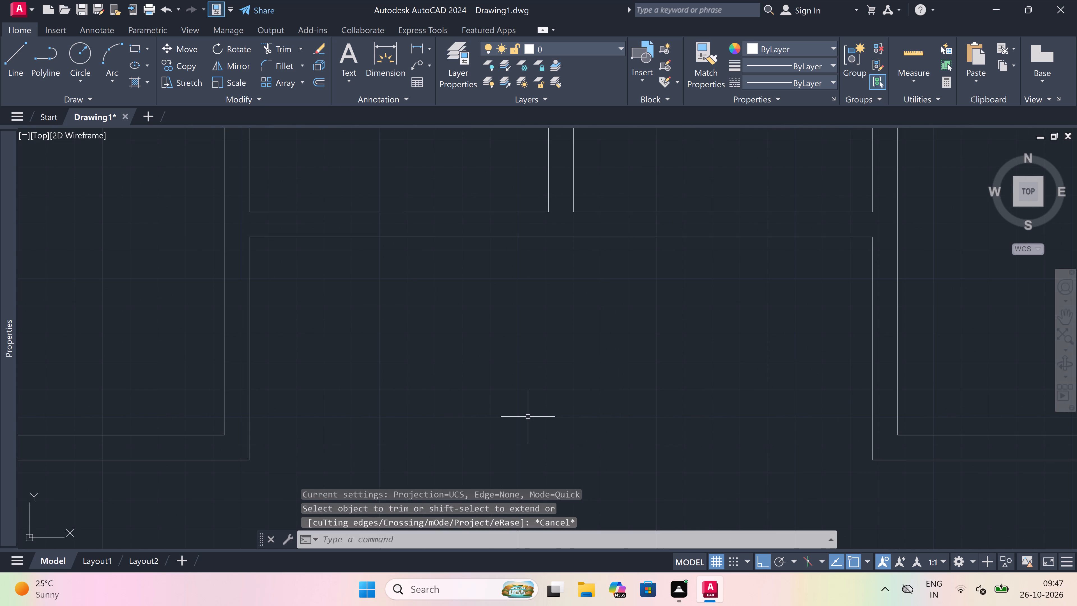
pyautogui.press('l')
pyautogui.press('space')
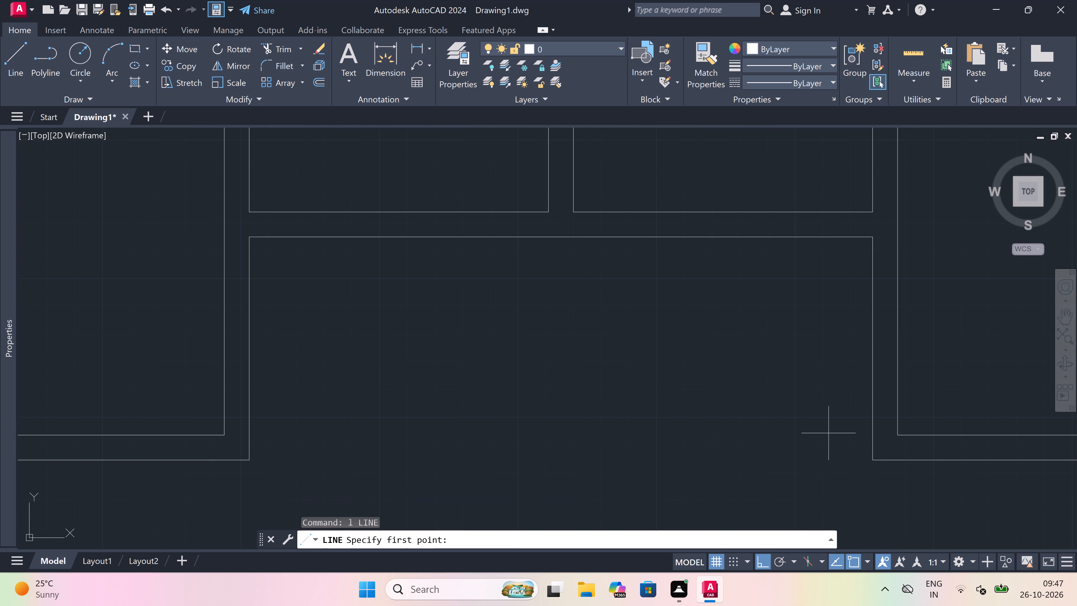
pyautogui.click(877, 460)
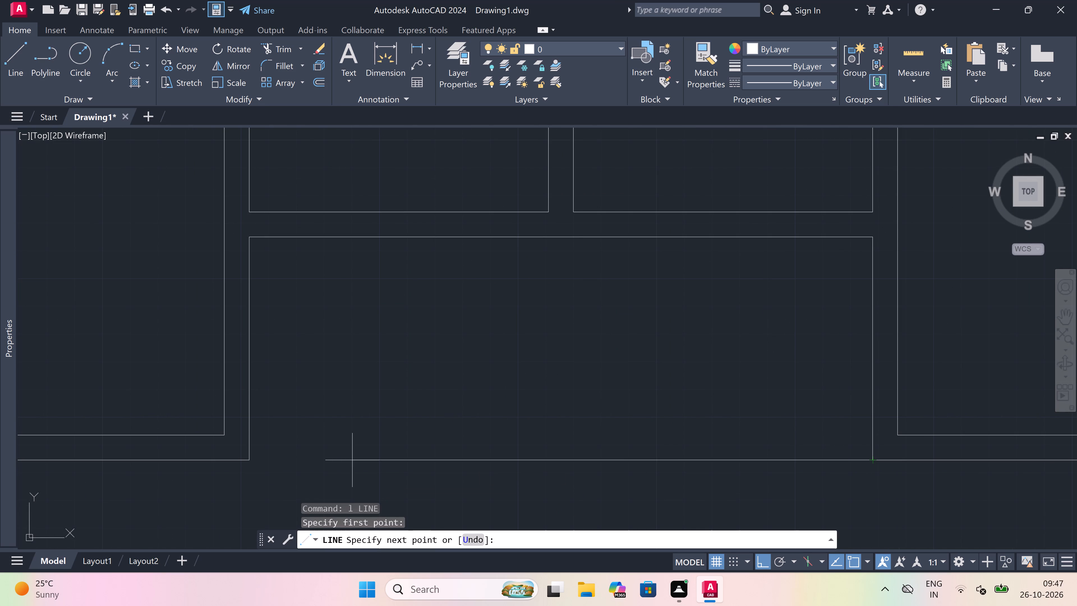
pyautogui.click(252, 456)
pyautogui.press('Escape')
# Create a new layer named line1 with index color 11.
pyautogui.scroll(-2, 521, 358)
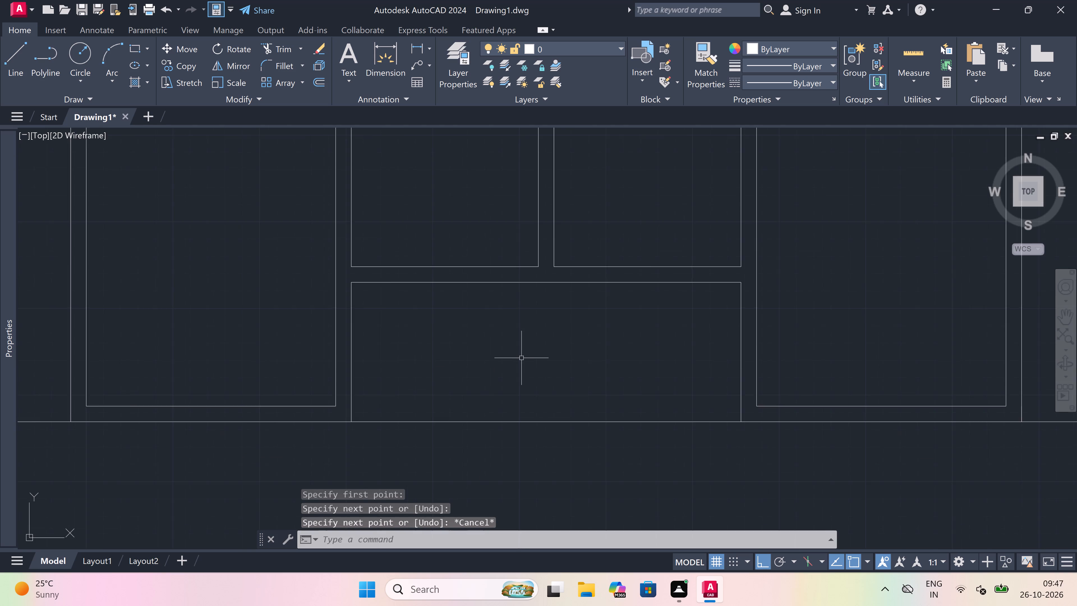
pyautogui.scroll(-2, 522, 357)
pyautogui.scroll(2, 522, 357)
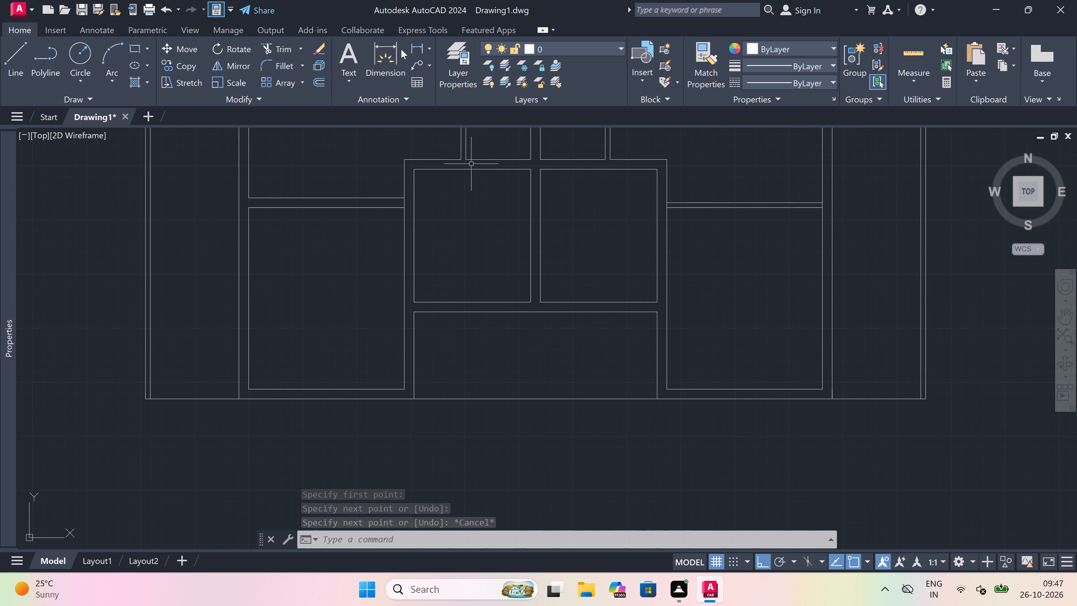
pyautogui.click(449, 57)
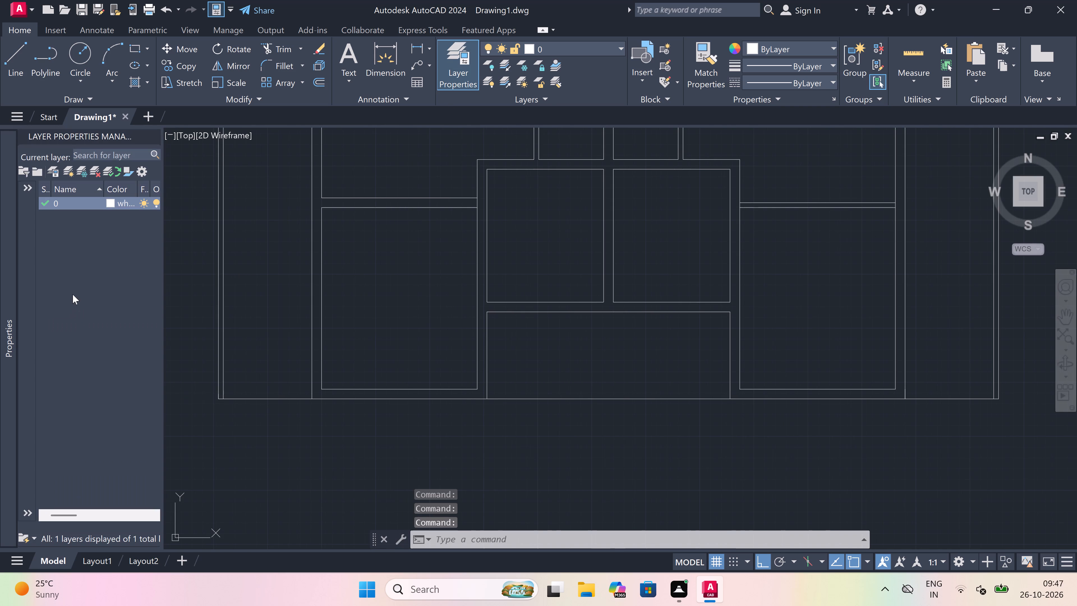
pyautogui.rightClick(72, 293)
pyautogui.click(118, 276)
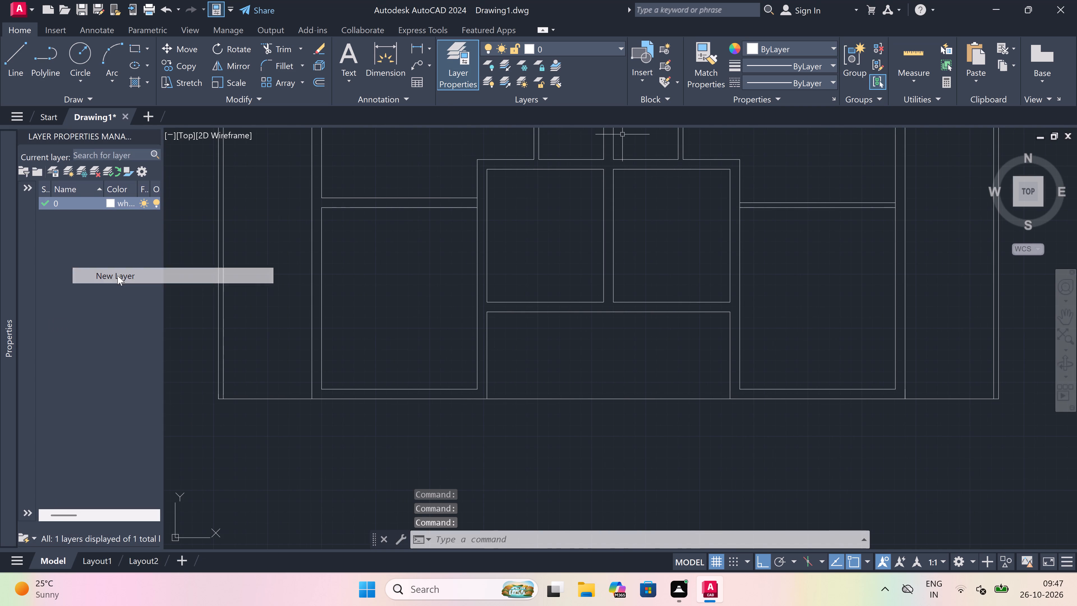
pyautogui.press('BackSpace')
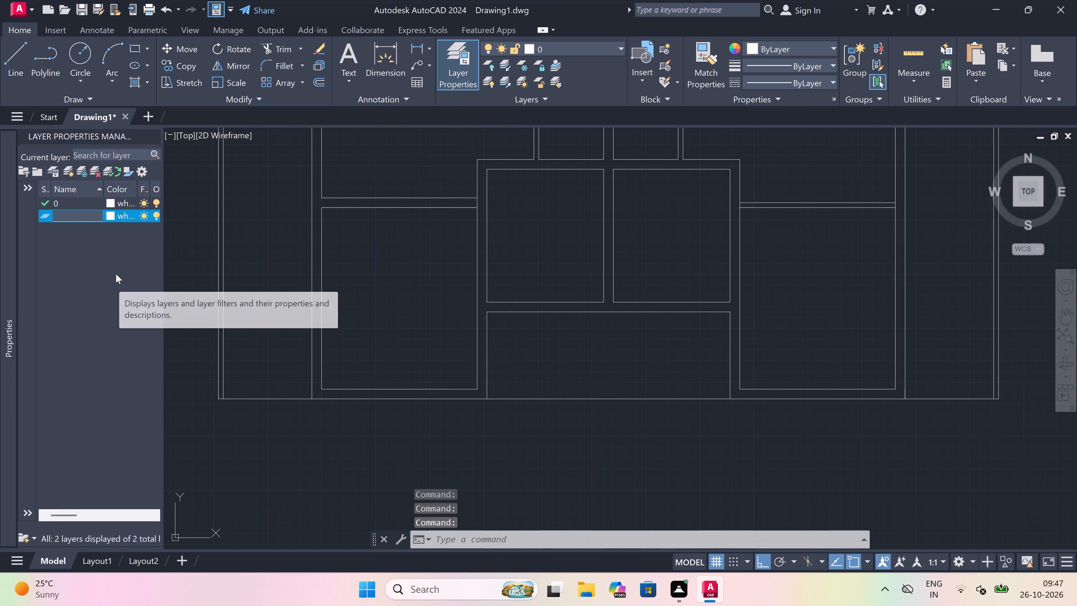
pyautogui.write('line1')
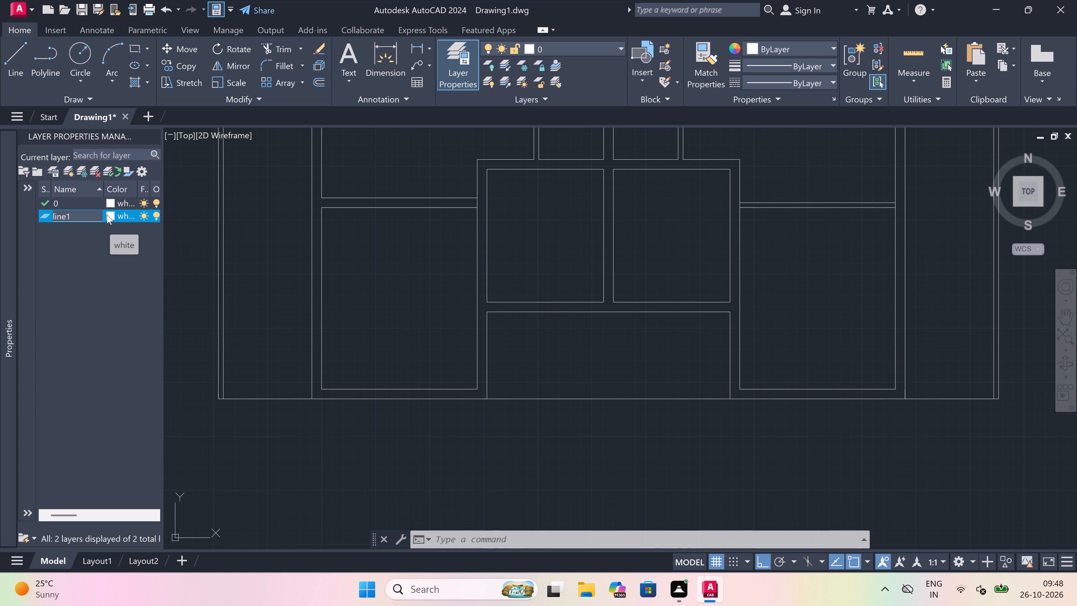
pyautogui.click(107, 215)
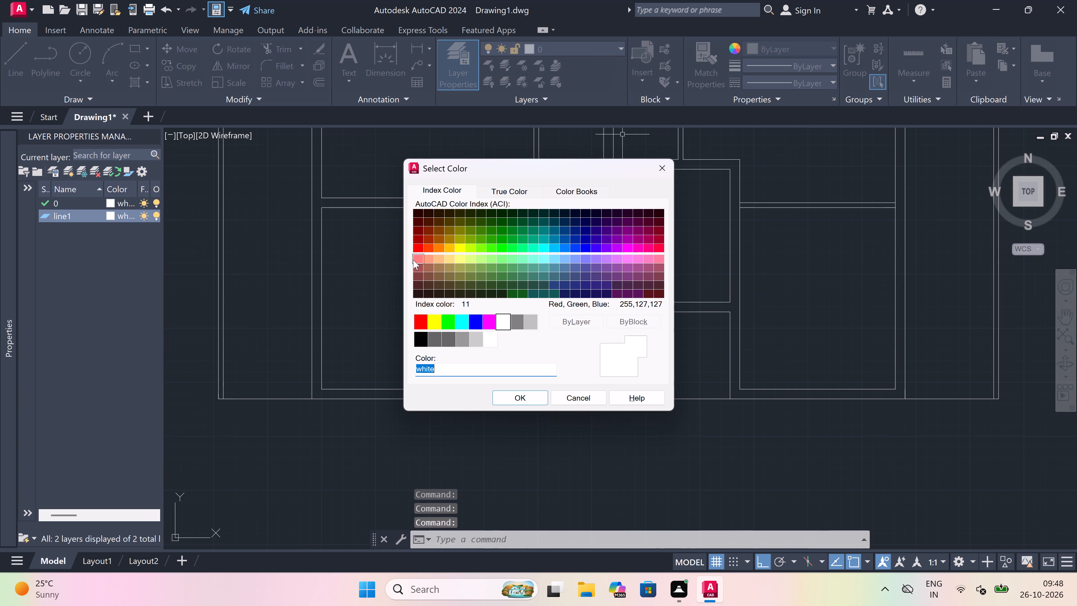
pyautogui.click(414, 259)
pyautogui.click(533, 397)
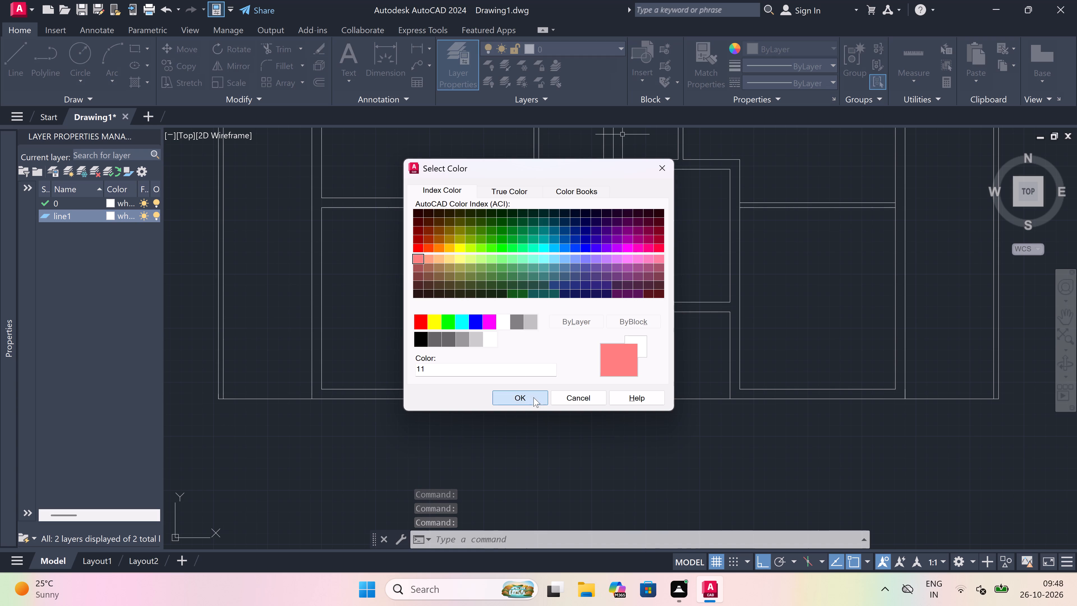
# Create a new layer named line2 with index color 71.
pyautogui.rightClick(45, 267)
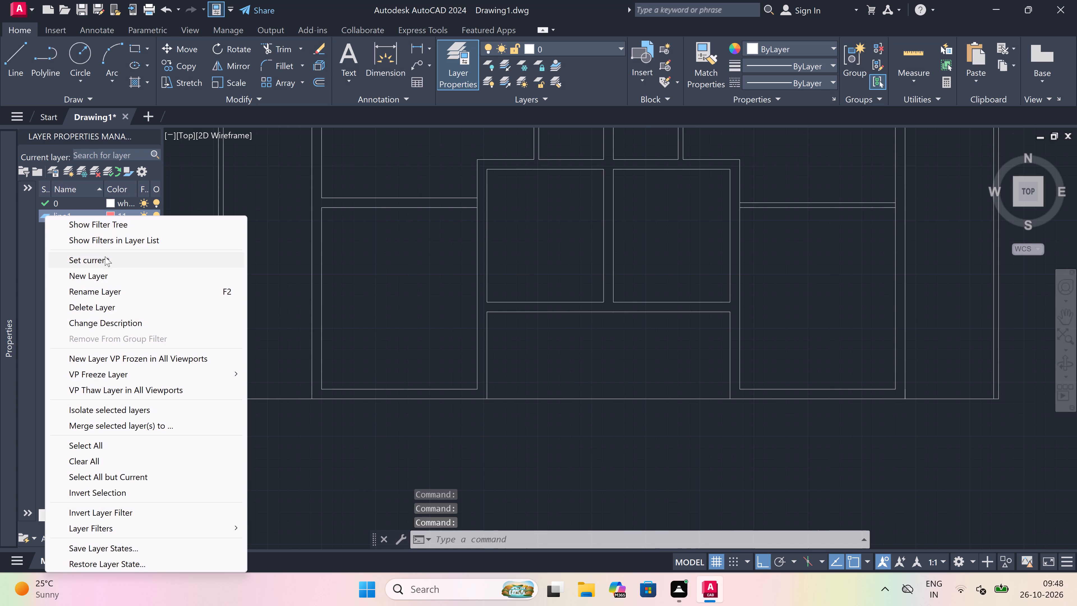
pyautogui.click(110, 271)
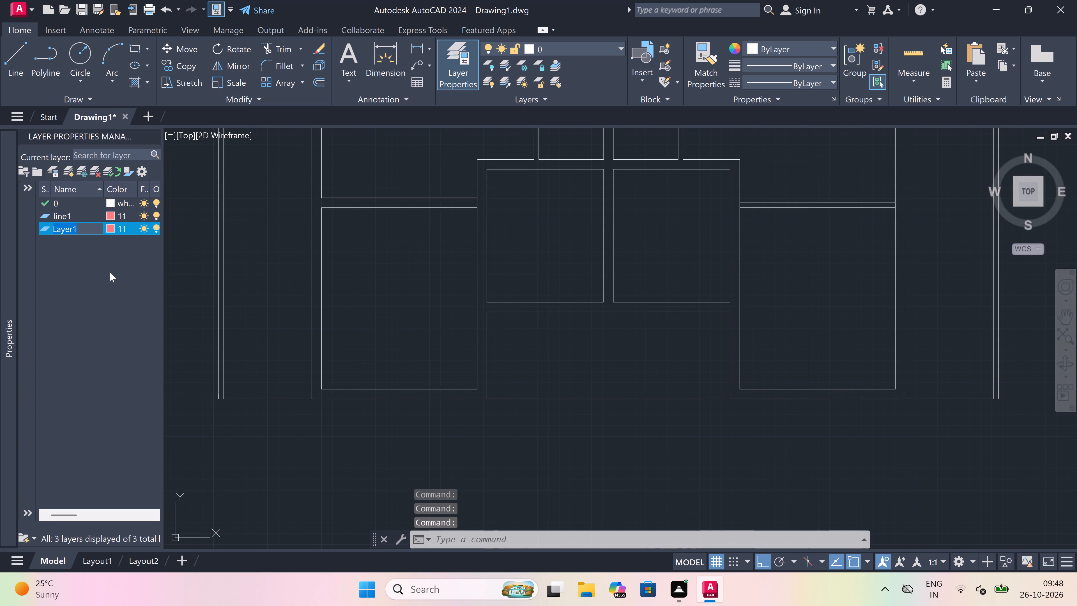
pyautogui.press('BackSpace')
pyautogui.write('line2')
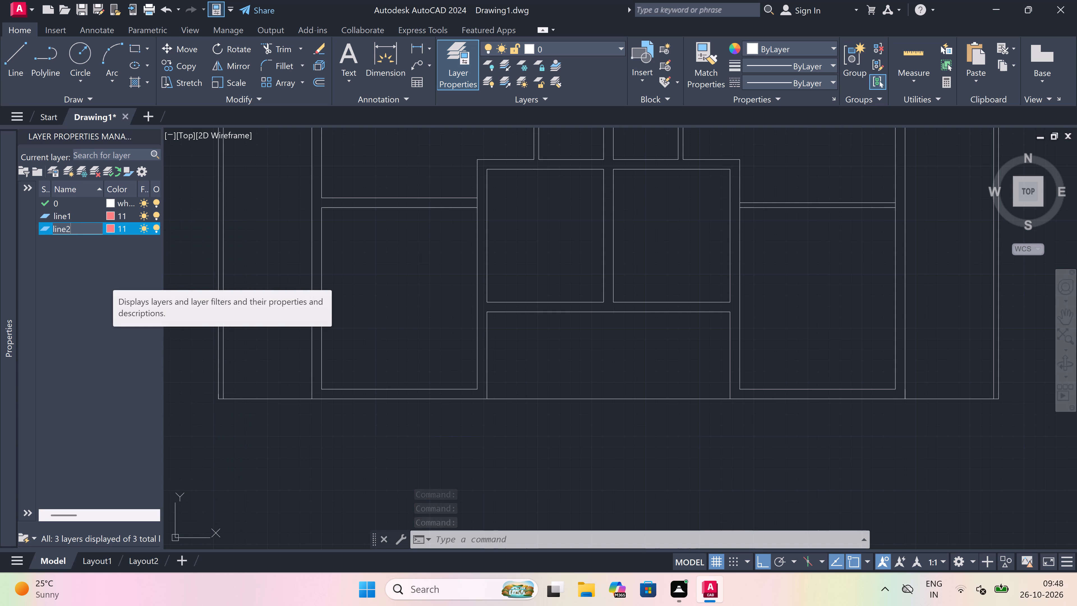
pyautogui.click(110, 226)
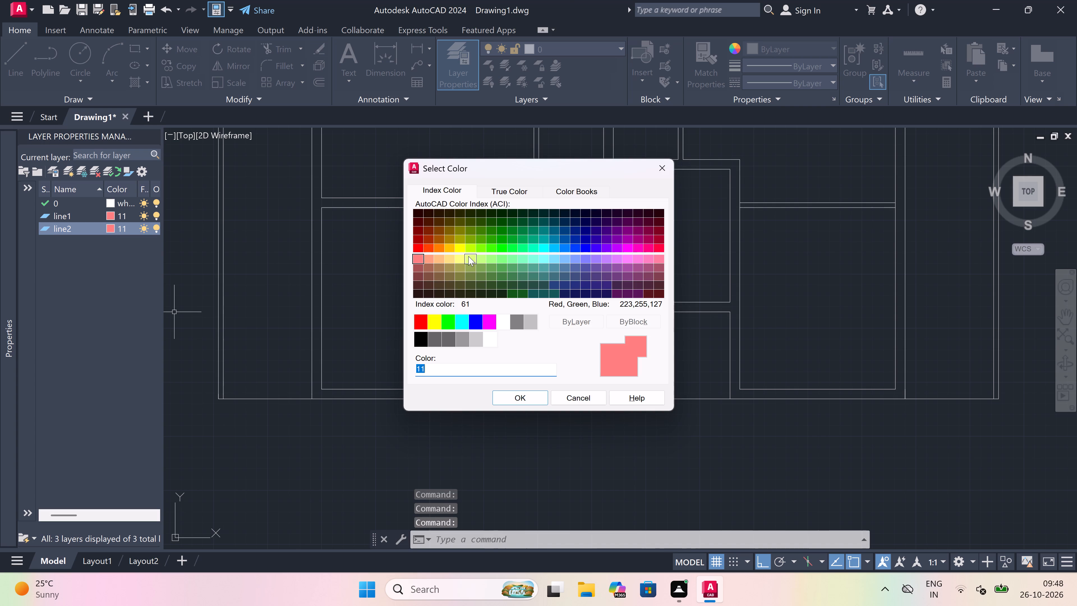
pyautogui.click(471, 256)
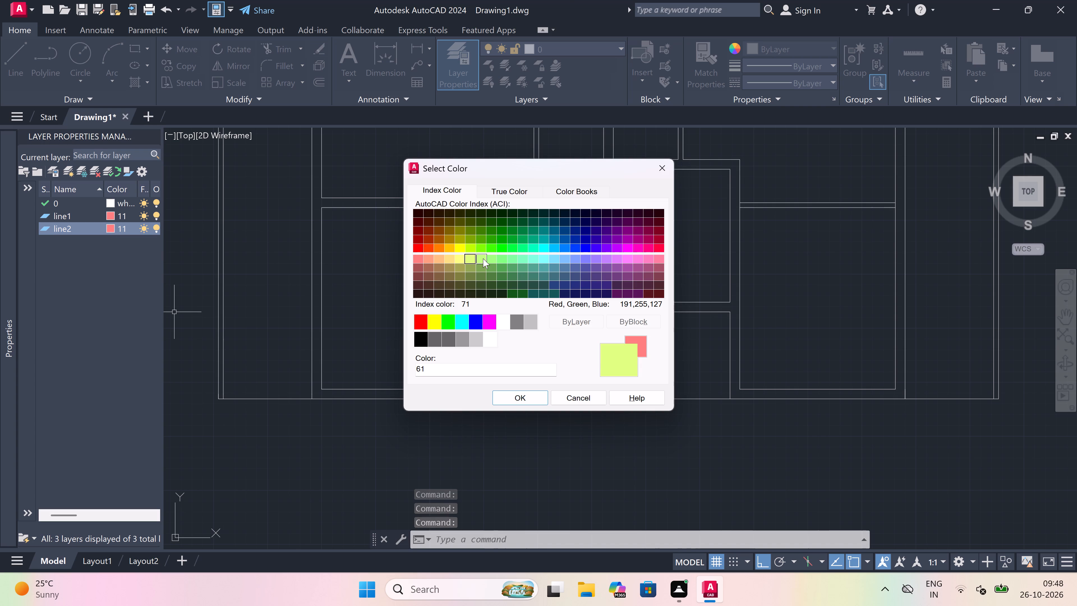
pyautogui.click(484, 256)
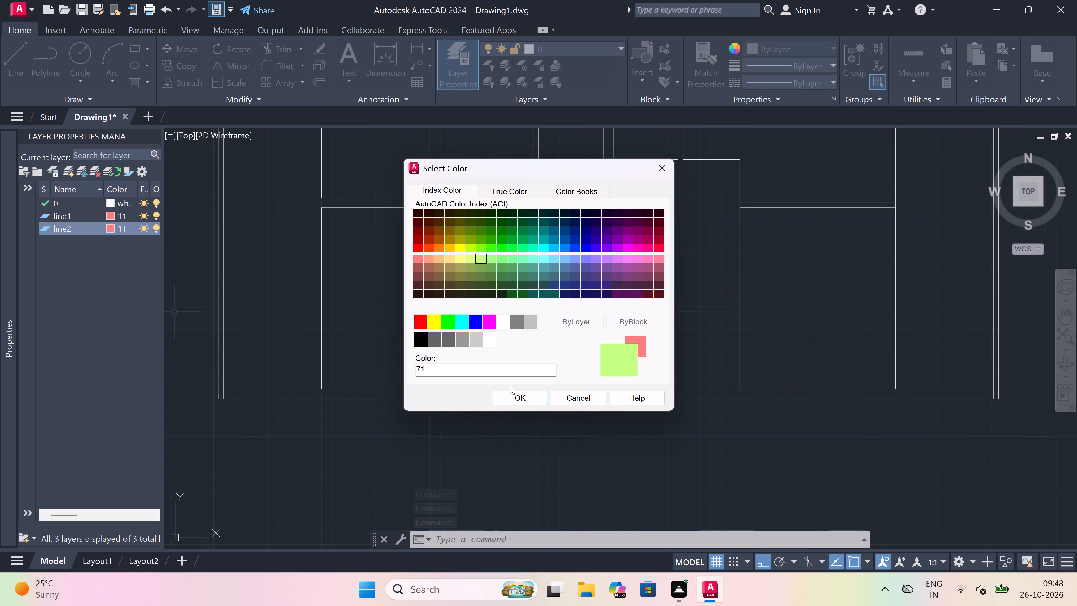
pyautogui.click(521, 399)
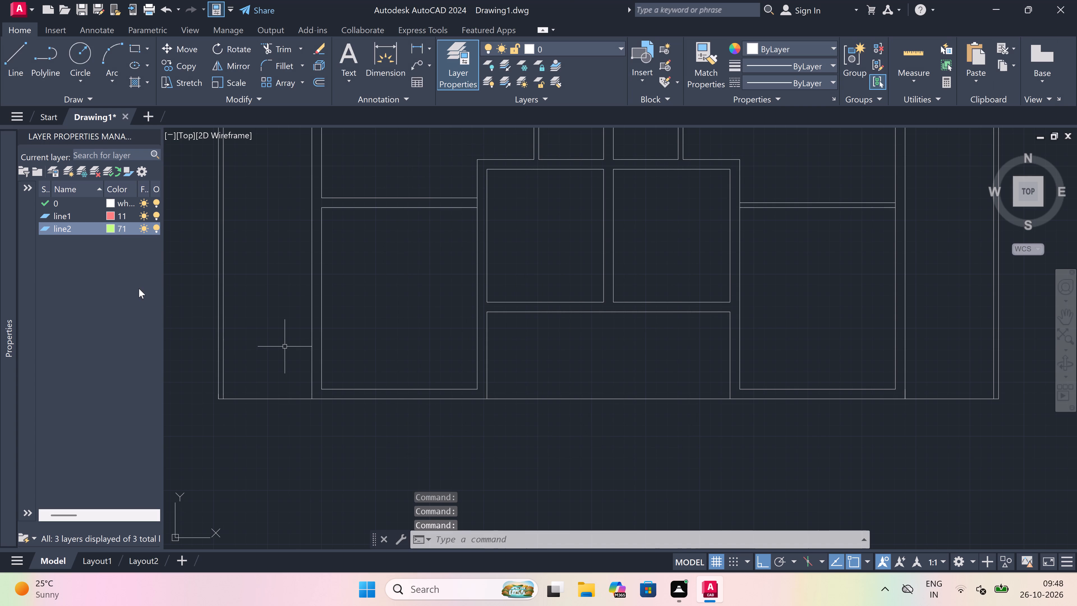
# Create a new layer named line3 with index color 171.
pyautogui.rightClick(124, 280)
pyautogui.click(214, 273)
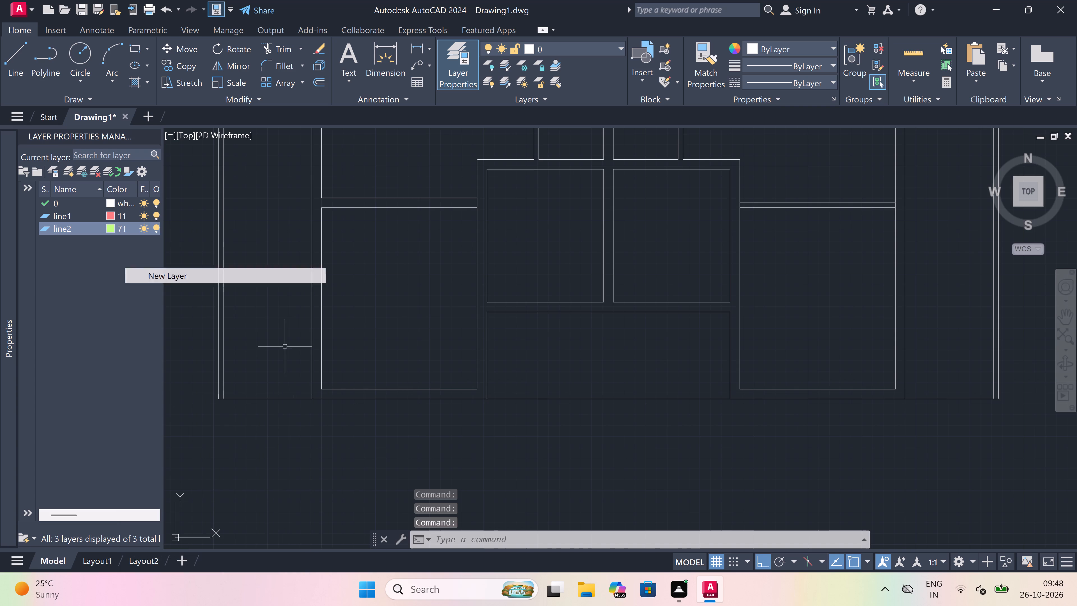
pyautogui.press('BackSpace')
pyautogui.press('BackSpace')
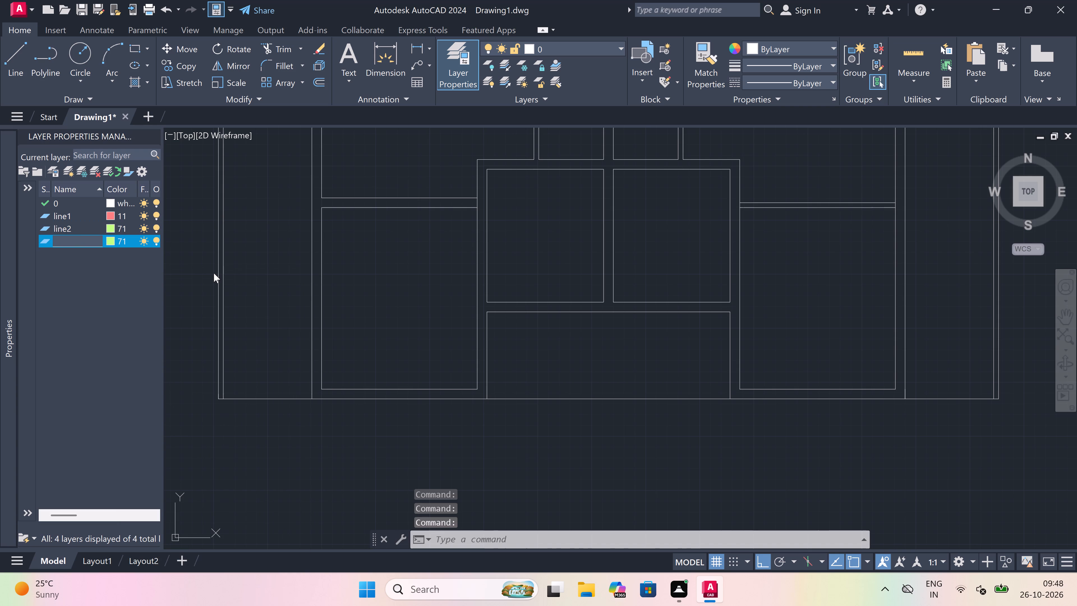
pyautogui.write('line')
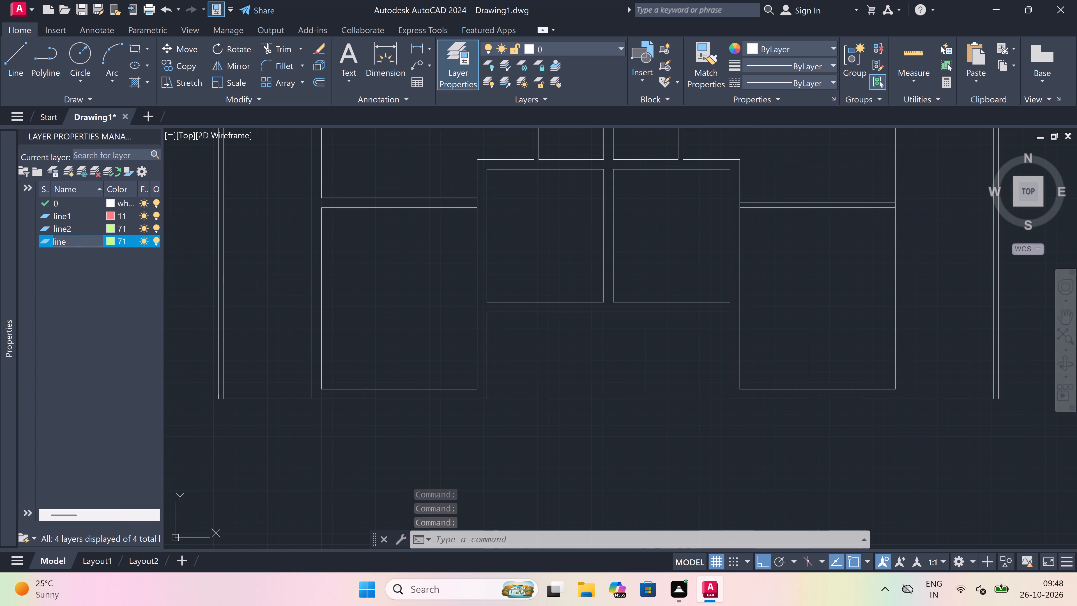
pyautogui.press('3')
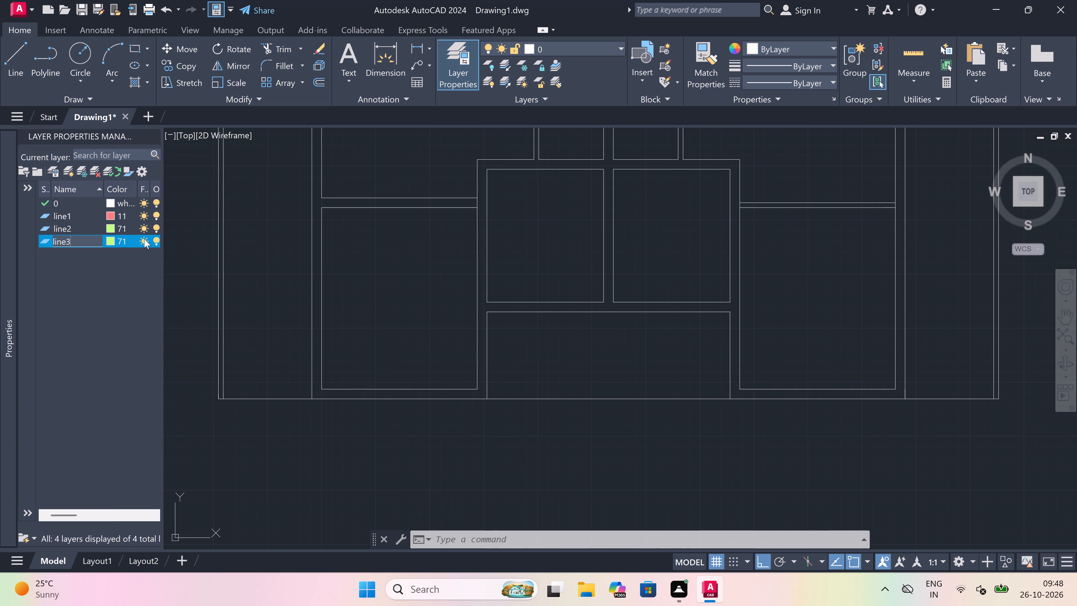
pyautogui.click(109, 240)
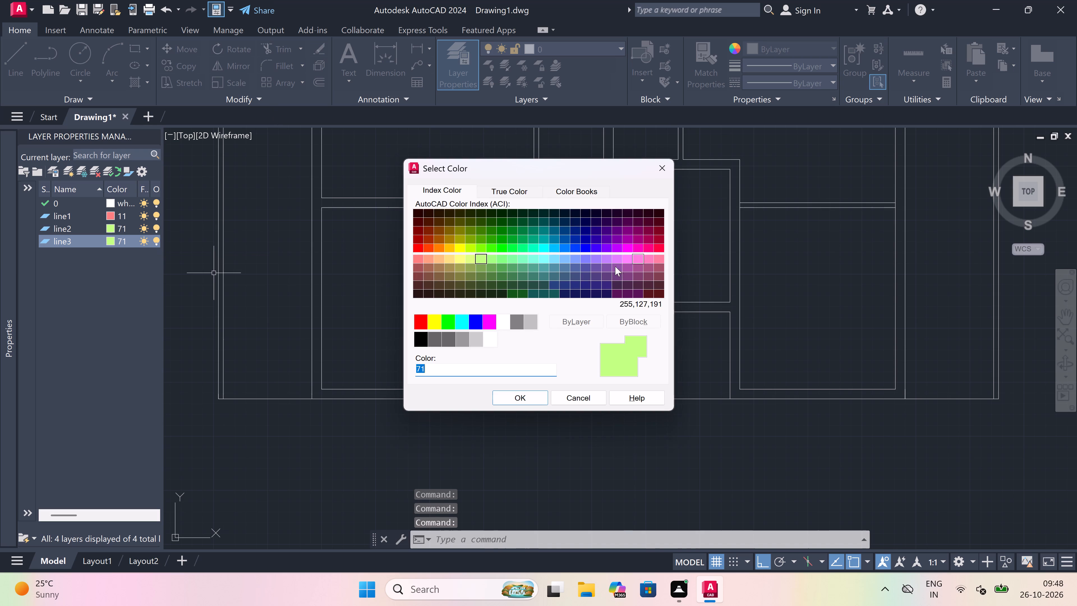
pyautogui.click(588, 256)
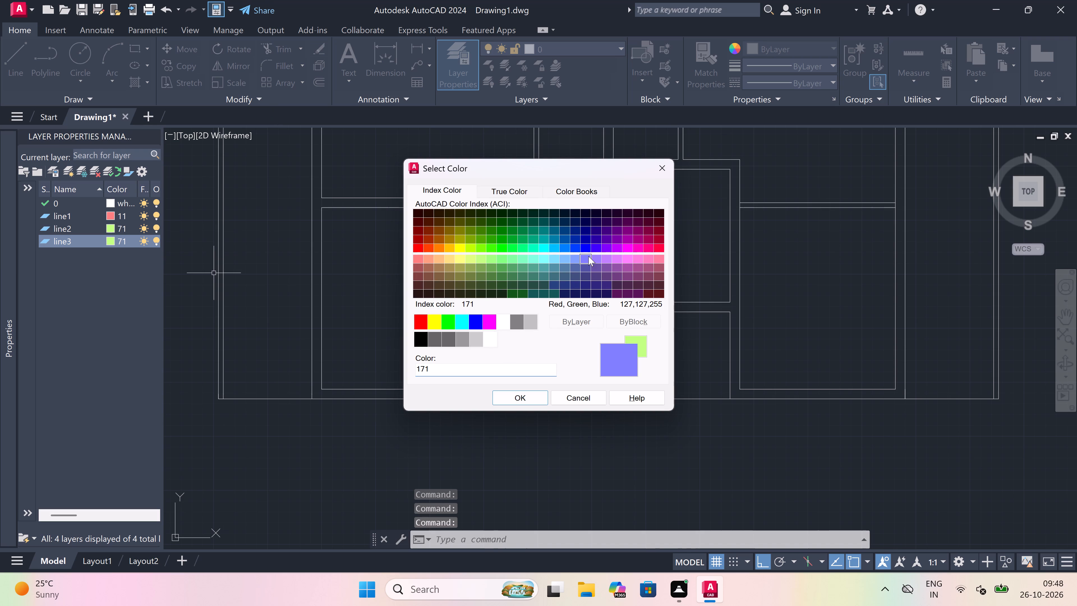
pyautogui.click(512, 398)
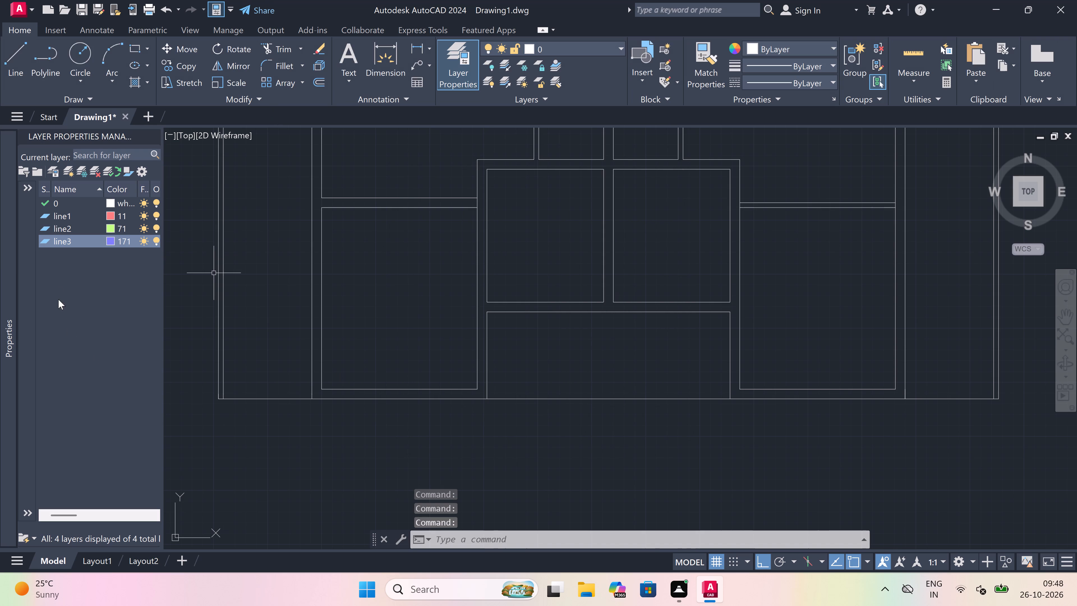
# Create a new layer named line4 with index color 121 and close the layer manager.
pyautogui.rightClick(59, 286)
pyautogui.click(111, 275)
pyautogui.press('BackSpace')
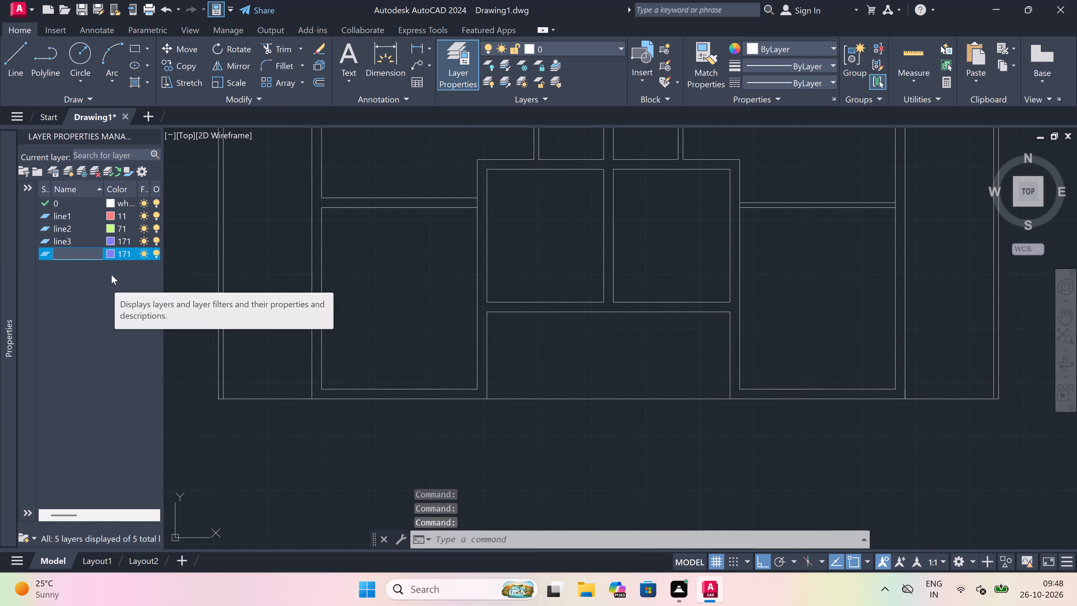
pyautogui.write('line4')
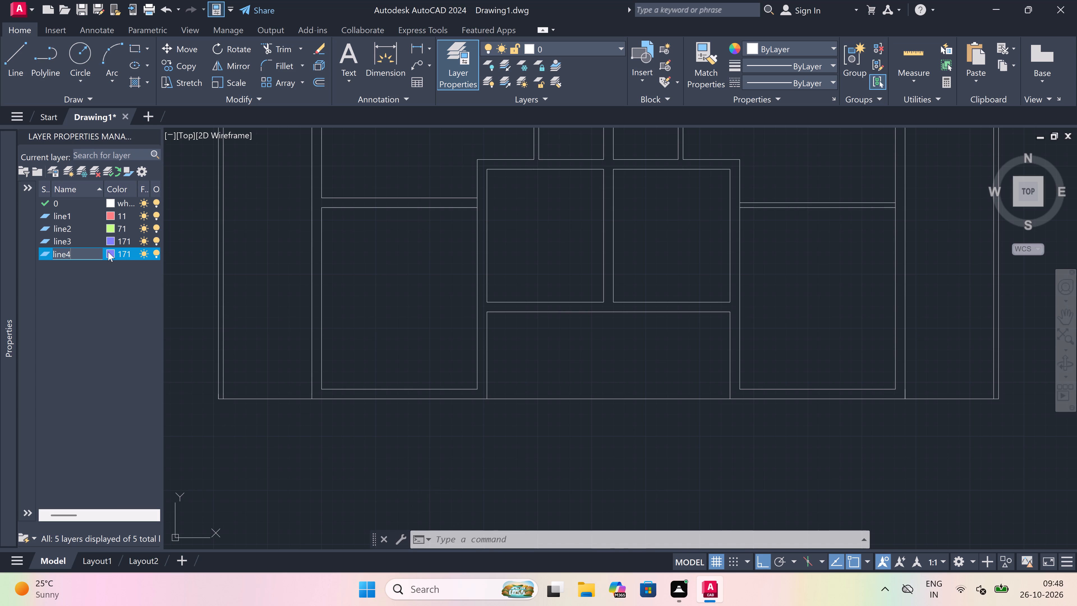
pyautogui.click(108, 252)
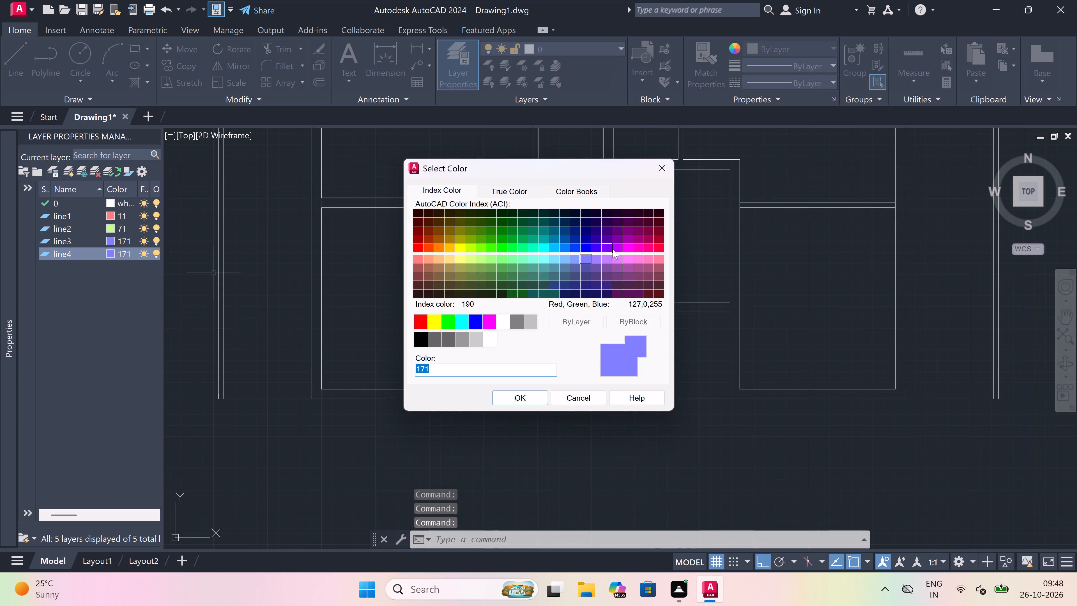
pyautogui.click(616, 257)
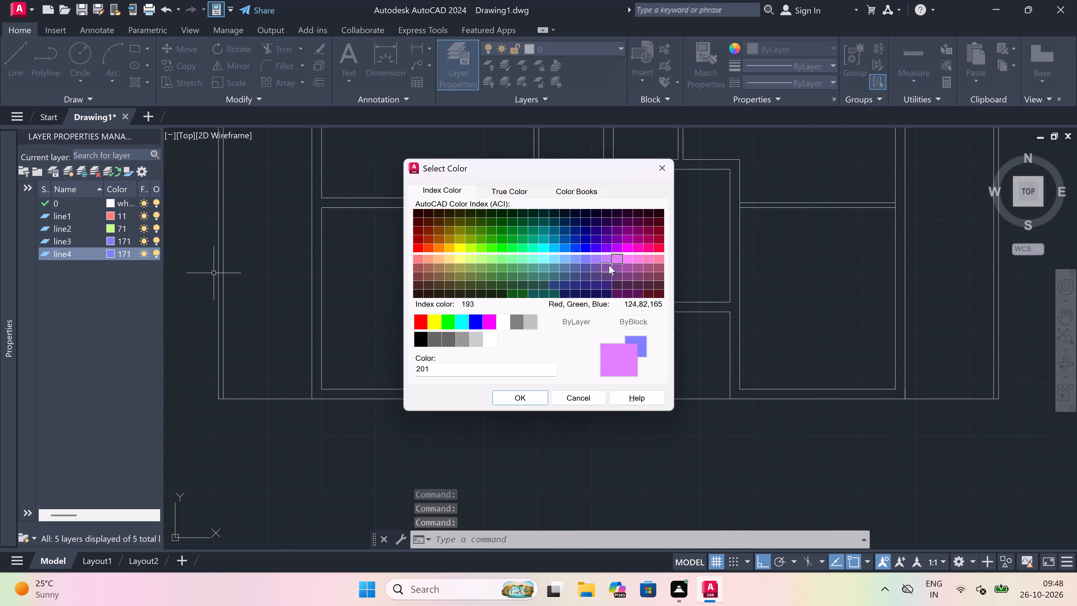
pyautogui.click(607, 260)
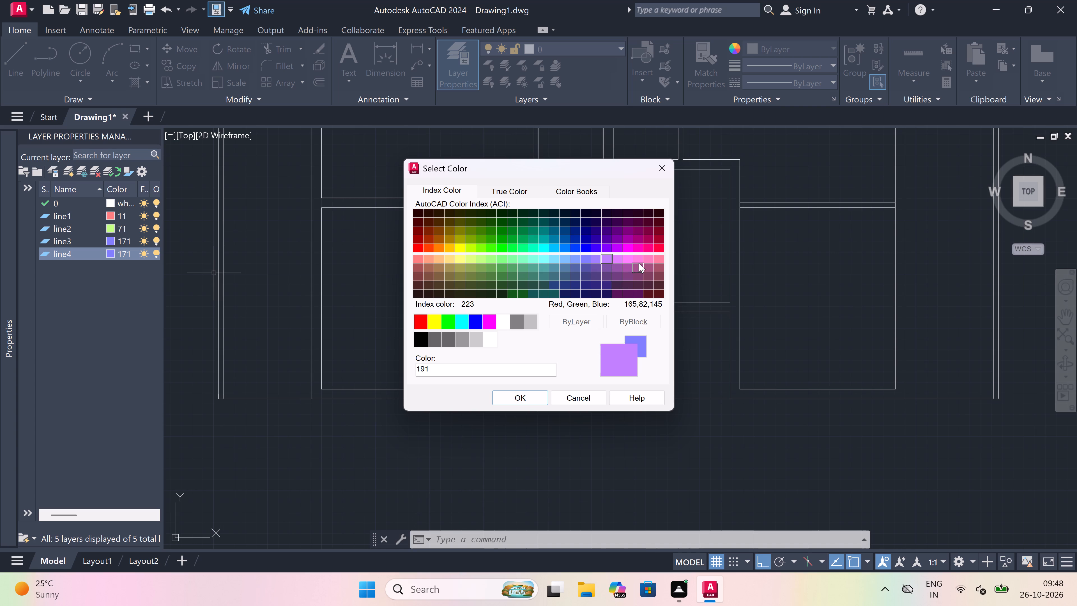
pyautogui.click(645, 259)
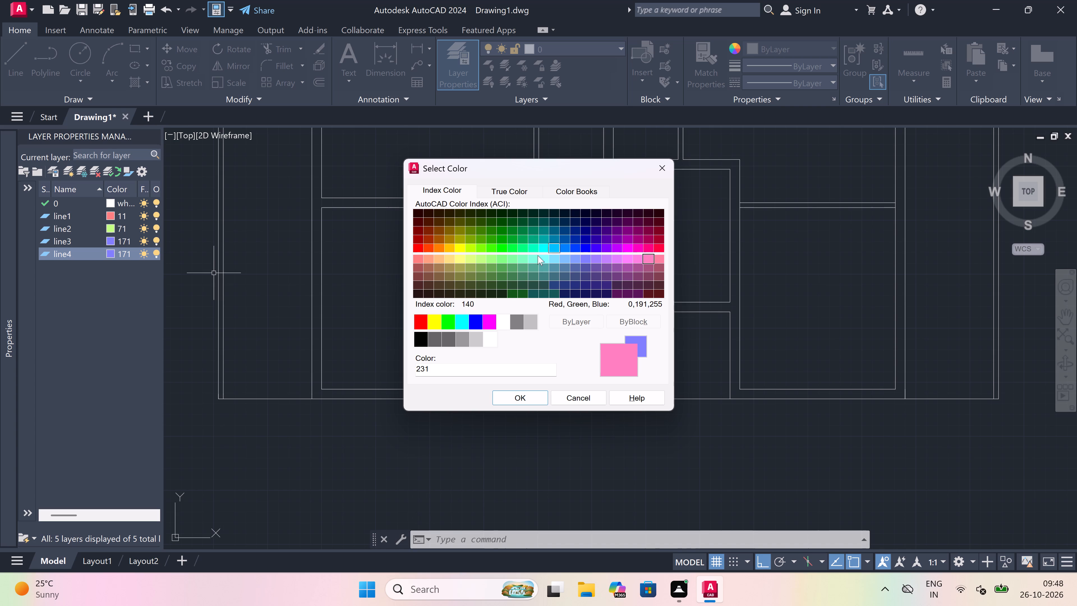
pyautogui.click(546, 256)
pyautogui.scroll(1, 541, 265)
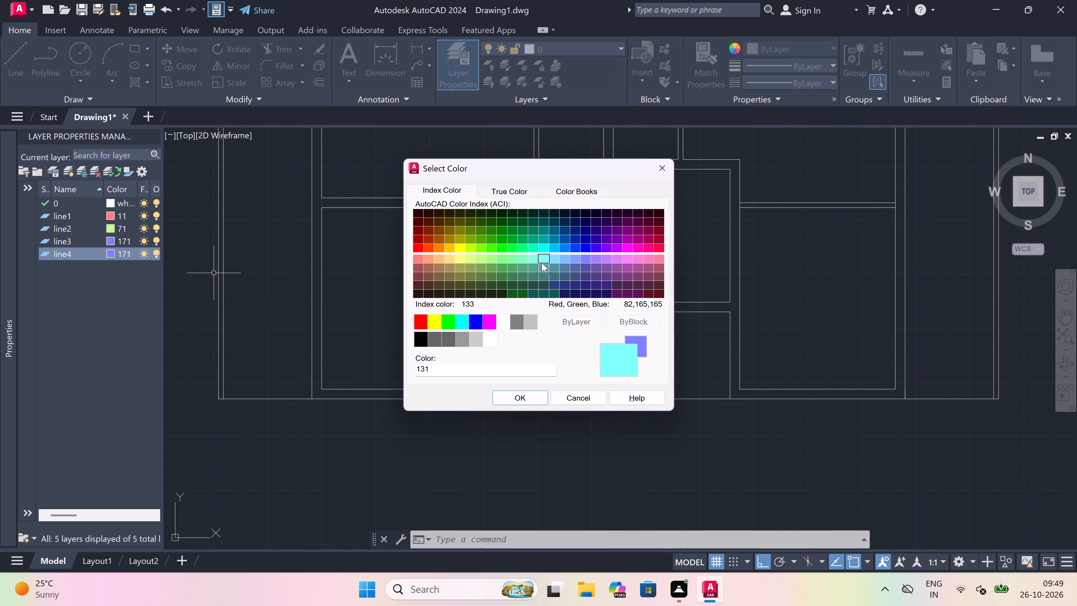
pyautogui.click(537, 260)
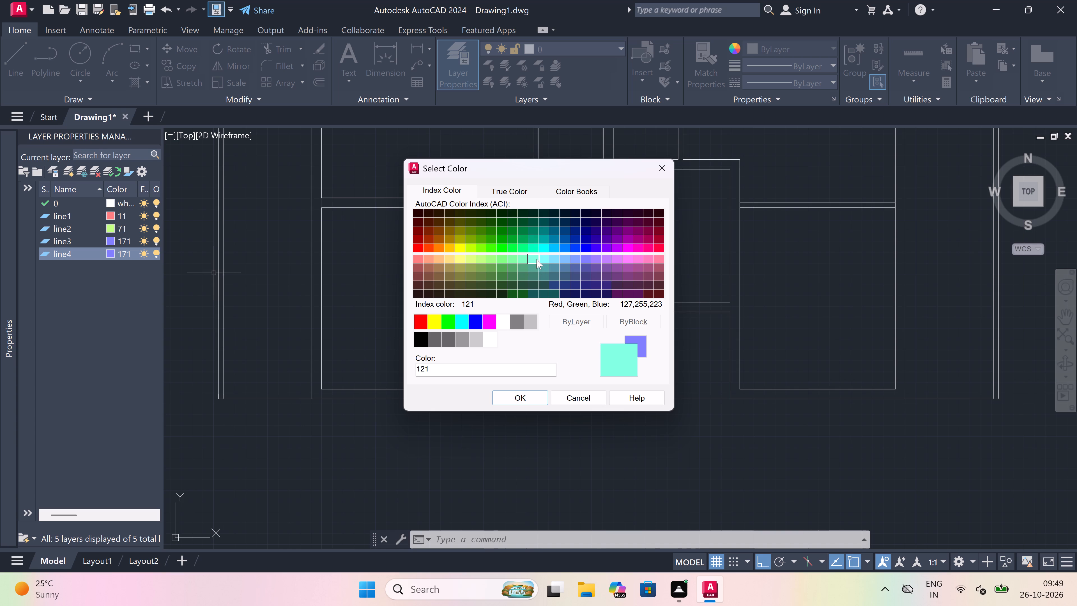
pyautogui.click(530, 395)
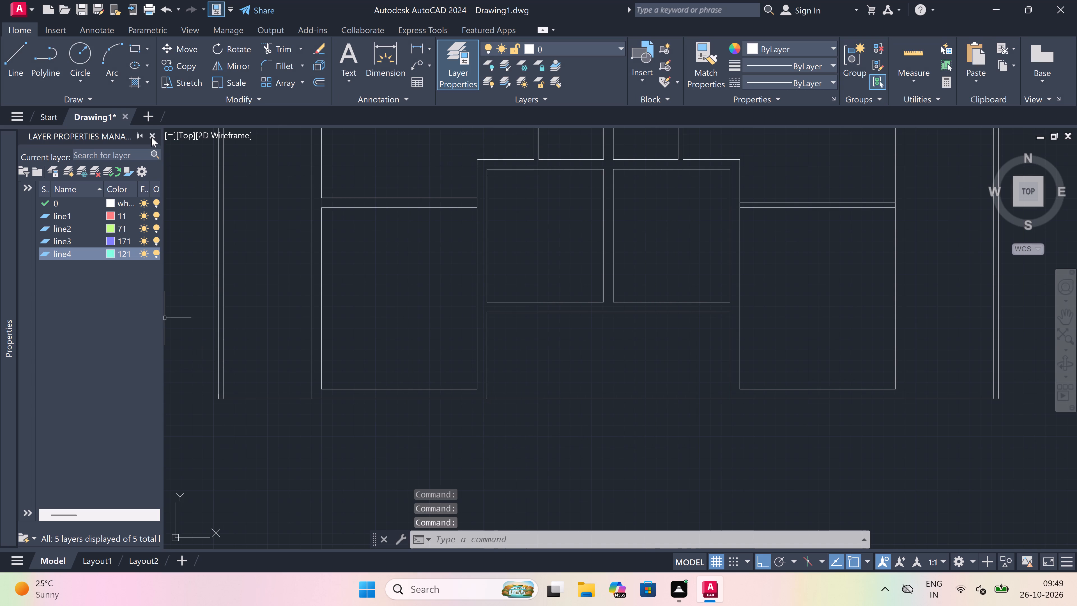
pyautogui.click(151, 136)
# Make line4 the current layer.
pyautogui.scroll(-5, 619, 316)
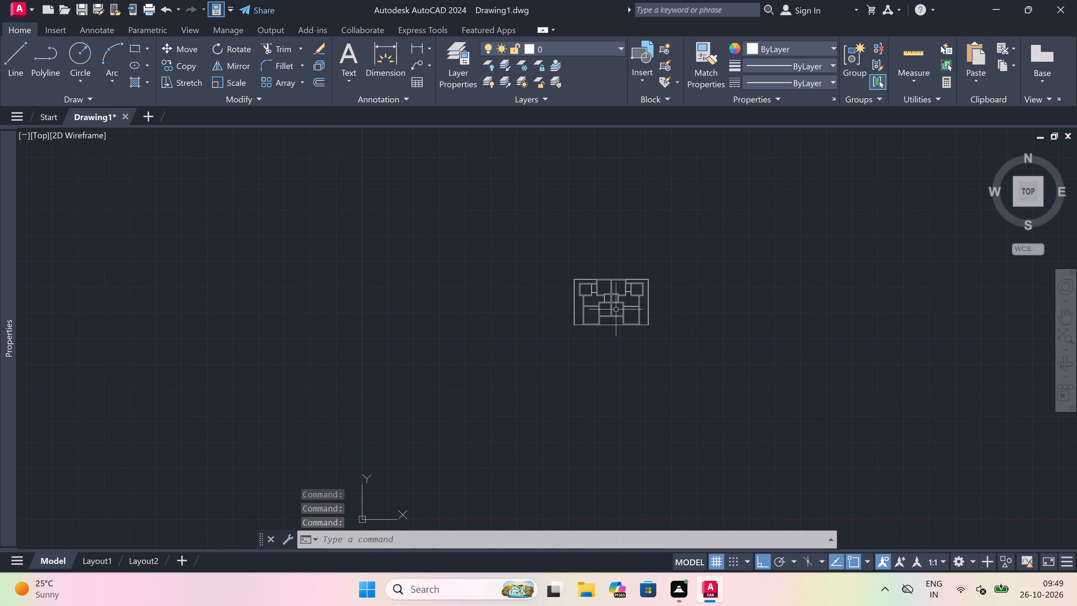
pyautogui.scroll(5, 616, 309)
pyautogui.scroll(-4, 614, 307)
pyautogui.scroll(3, 618, 315)
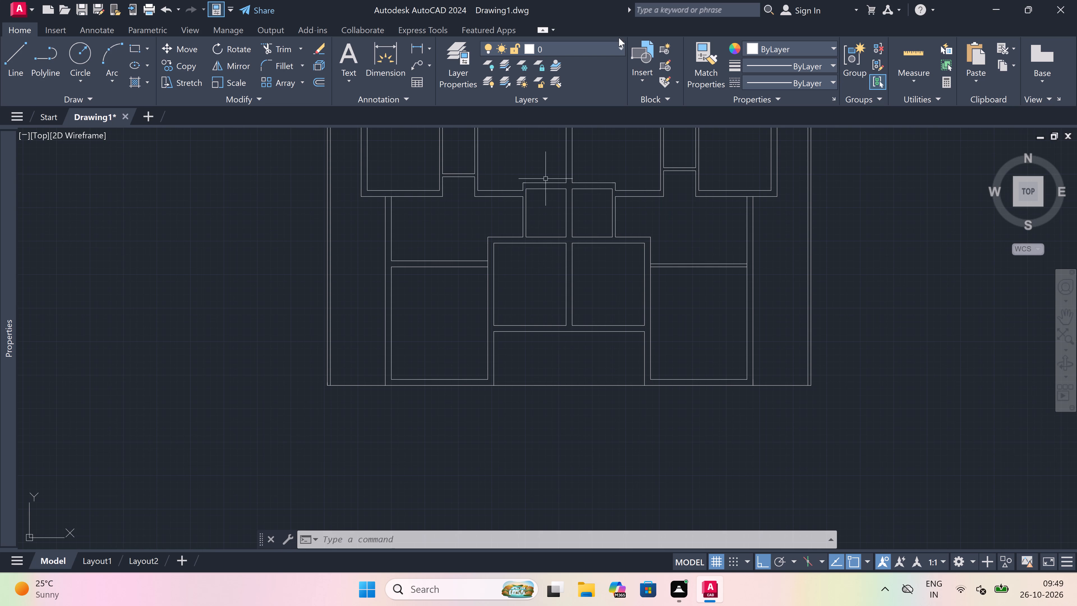
pyautogui.click(599, 51)
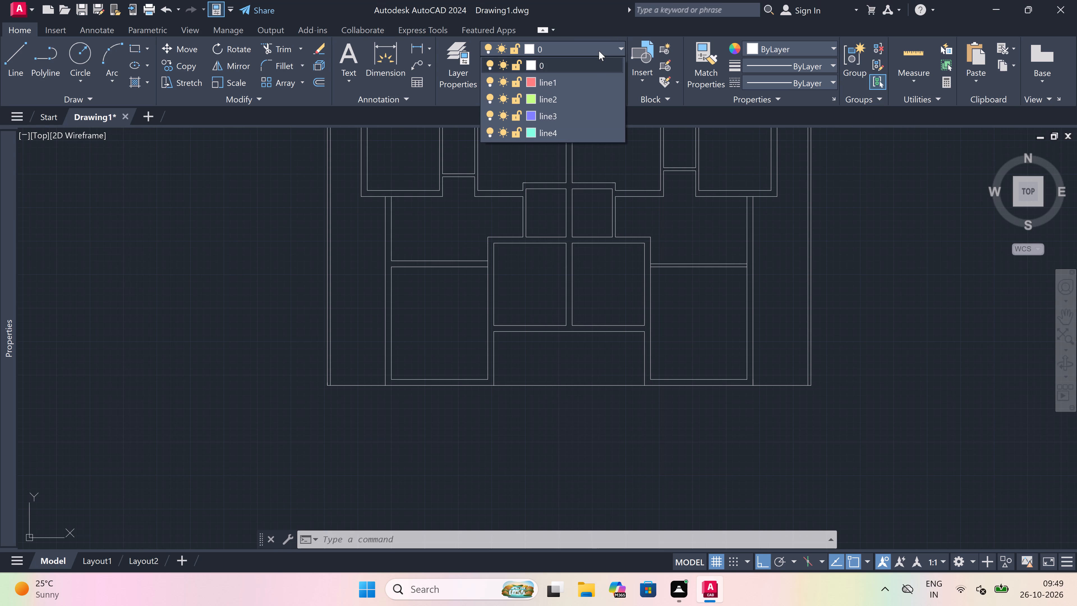
pyautogui.click(595, 134)
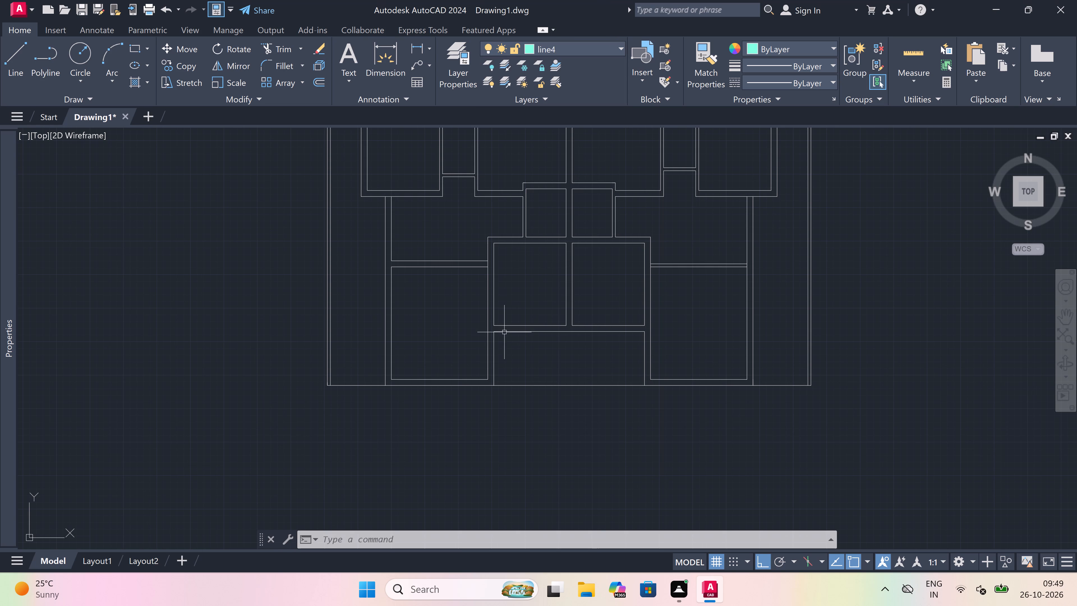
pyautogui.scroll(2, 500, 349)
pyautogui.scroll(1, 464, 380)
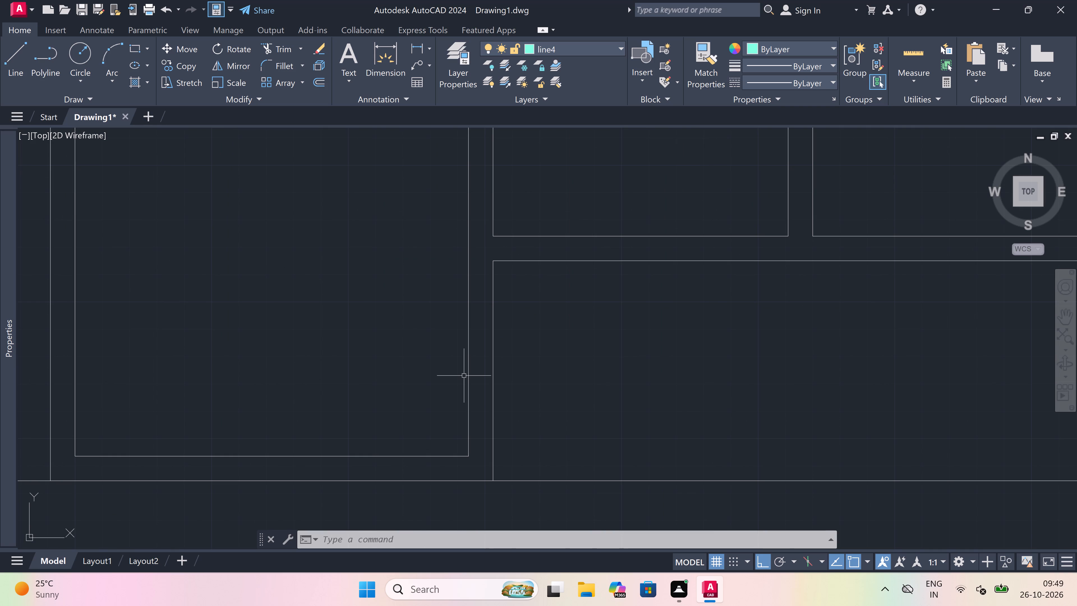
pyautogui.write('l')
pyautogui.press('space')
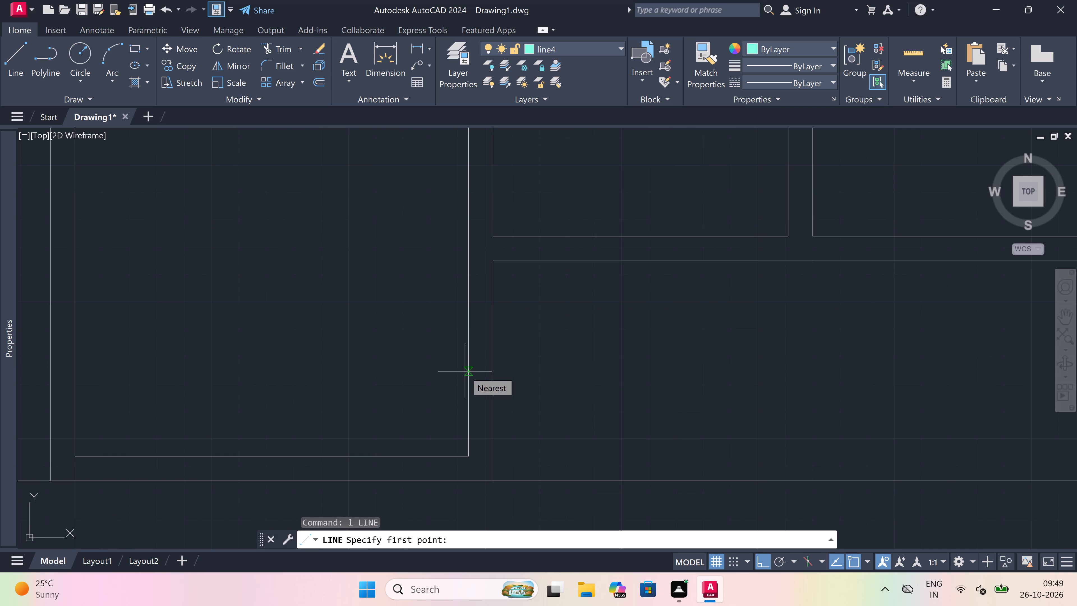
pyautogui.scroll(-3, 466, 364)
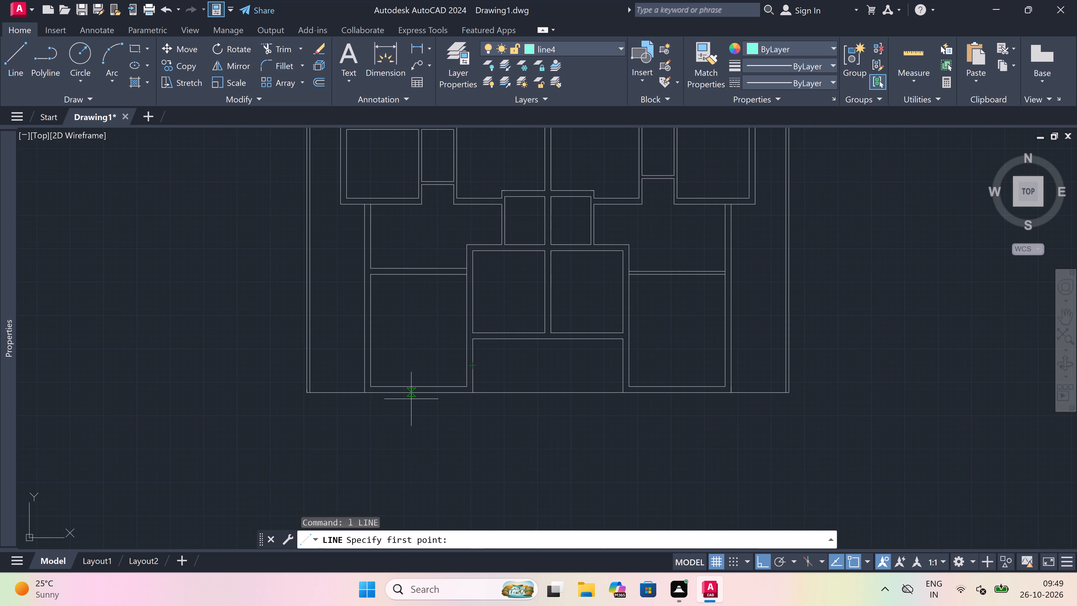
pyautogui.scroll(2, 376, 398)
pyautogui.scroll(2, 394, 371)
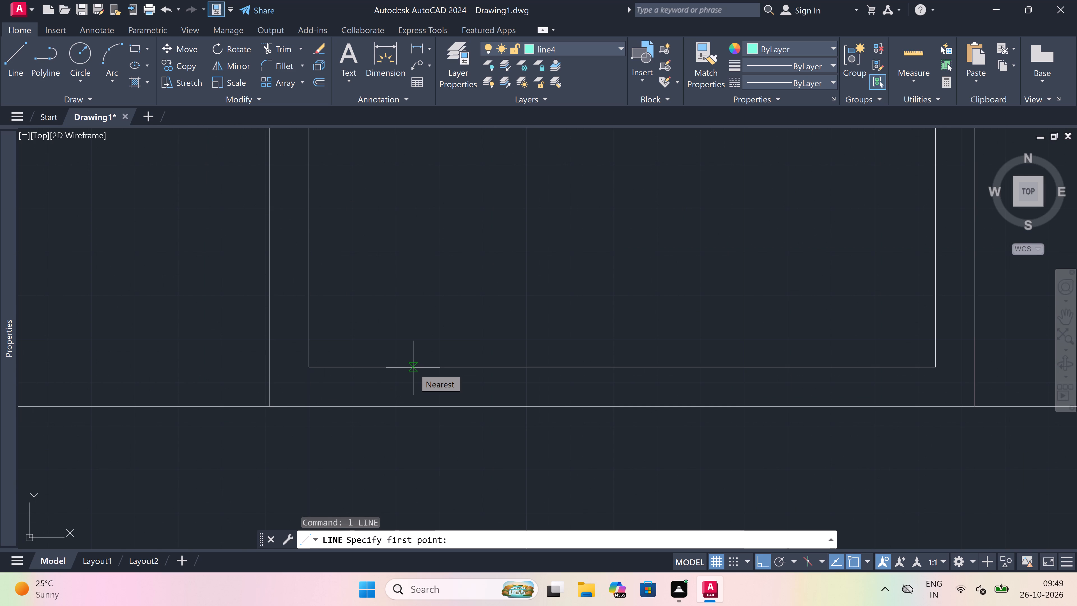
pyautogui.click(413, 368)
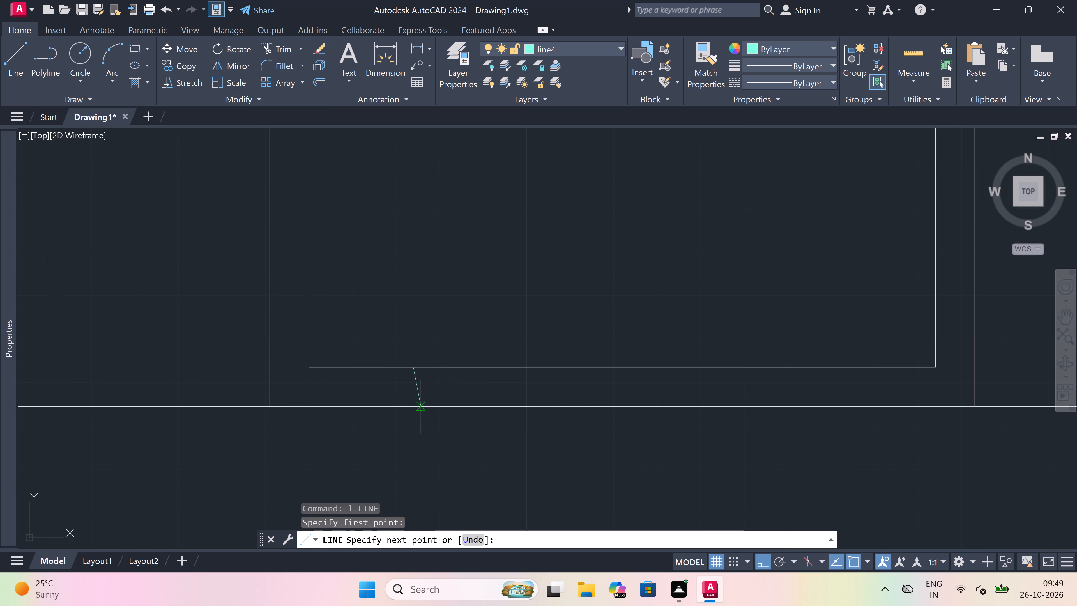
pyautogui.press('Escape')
# Draw two jamb lines across the bottom wall of the lower-left room, joined midway through the wall by a 5'4.5" centre line.
pyautogui.press('space')
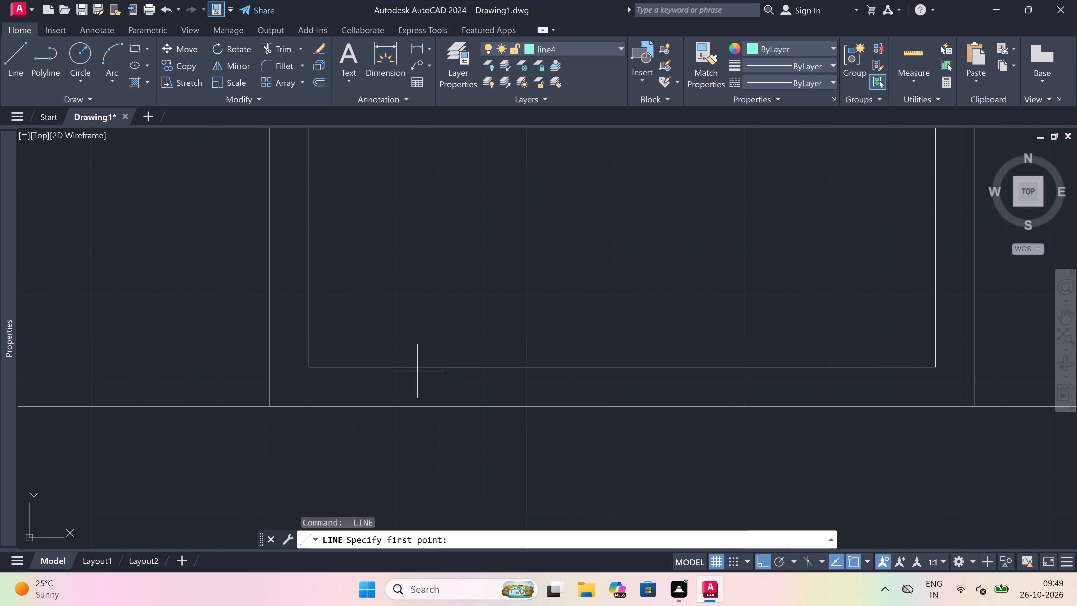
pyautogui.click(434, 371)
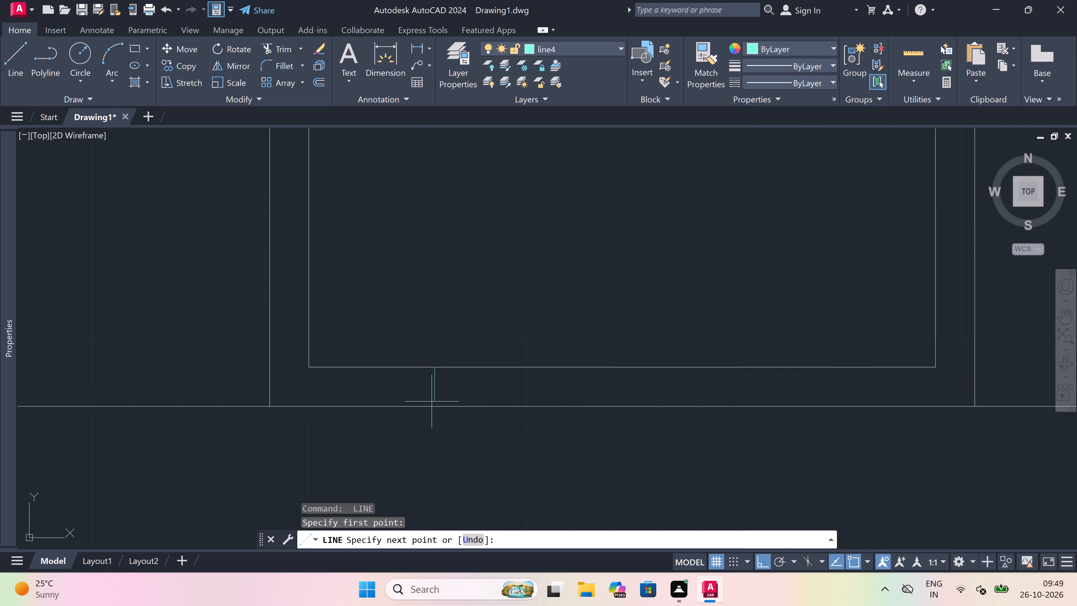
pyautogui.click(439, 403)
pyautogui.moveTo(437, 387); pyautogui.dragTo(462, 386)
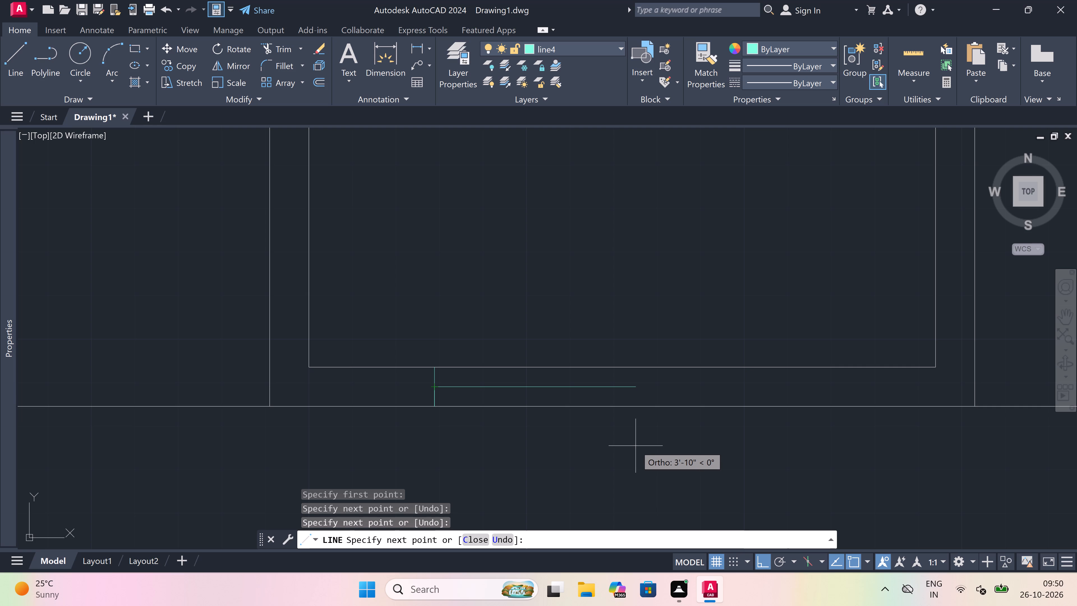
pyautogui.write("5'")
pyautogui.write('4.')
pyautogui.press('5')
pyautogui.hotkey('shift', '"')
pyautogui.press('space')
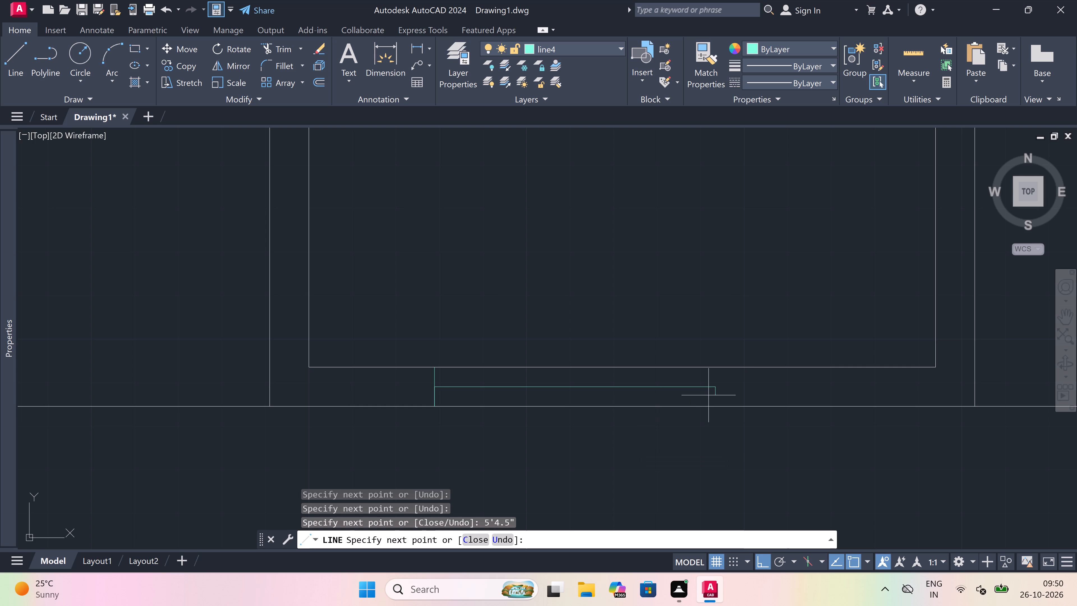
pyautogui.click(716, 367)
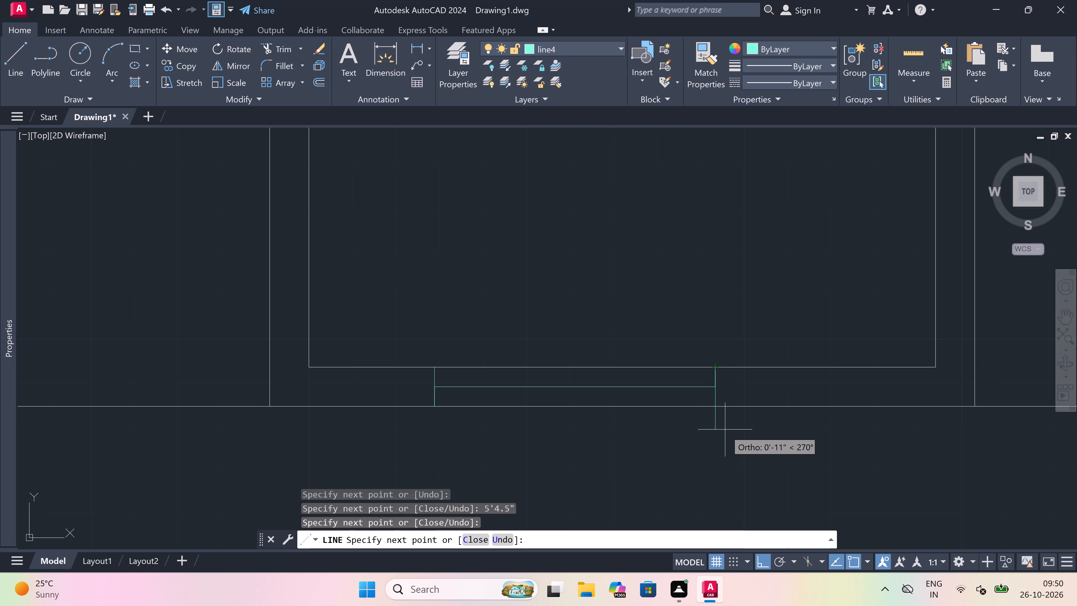
pyautogui.click(714, 403)
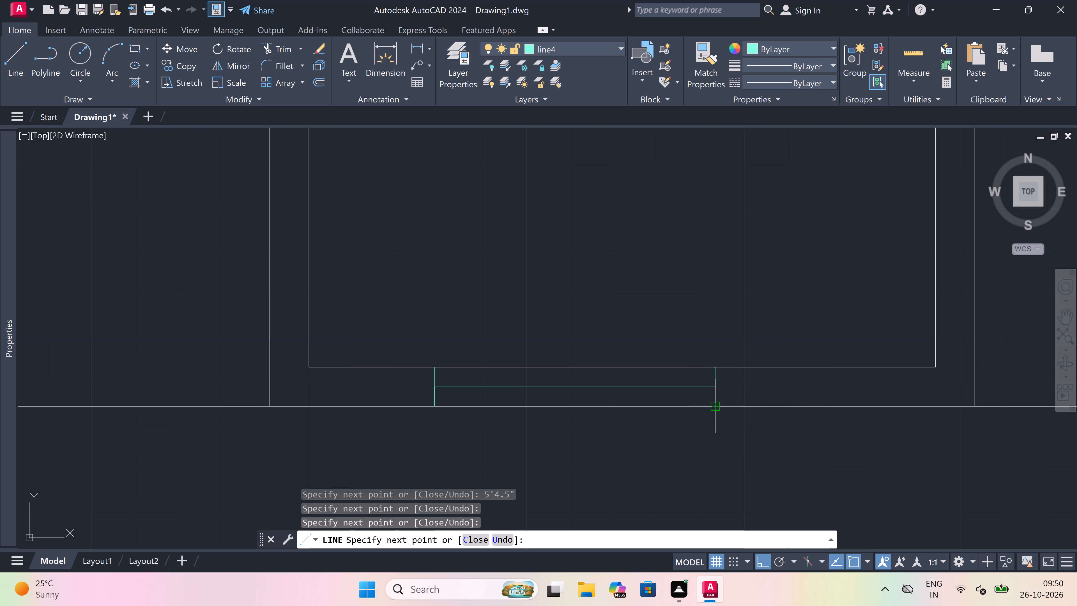
pyautogui.press('Escape')
# Trim the inner and outer wall lines between the two jambs of the bottom-wall window.
pyautogui.press('t')
pyautogui.press('r')
pyautogui.press('space')
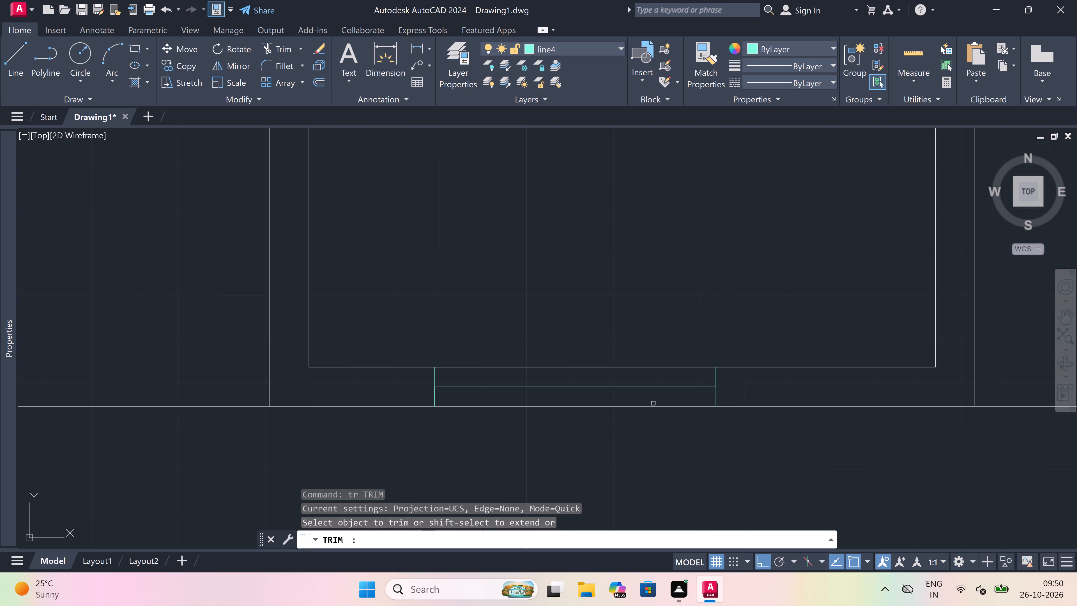
pyautogui.click(653, 403)
pyautogui.click(649, 423)
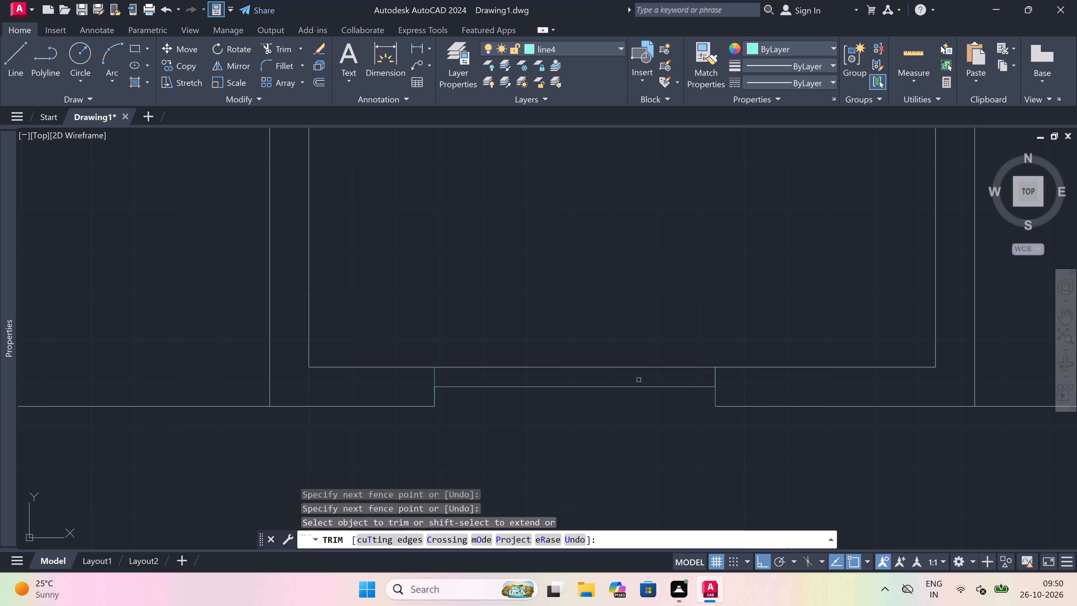
pyautogui.moveTo(639, 378); pyautogui.dragTo(638, 374)
pyautogui.click(634, 350)
pyautogui.press('Escape')
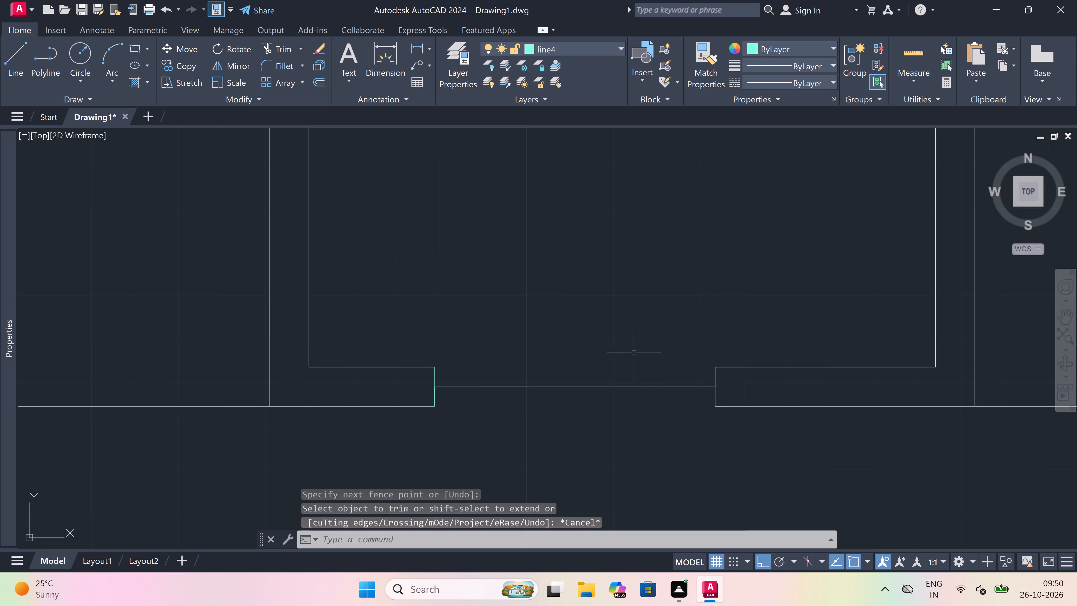
# Draw the inner and outer edge lines between the jambs on line4 to close the bottom-wall window.
pyautogui.write('l')
pyautogui.press('space')
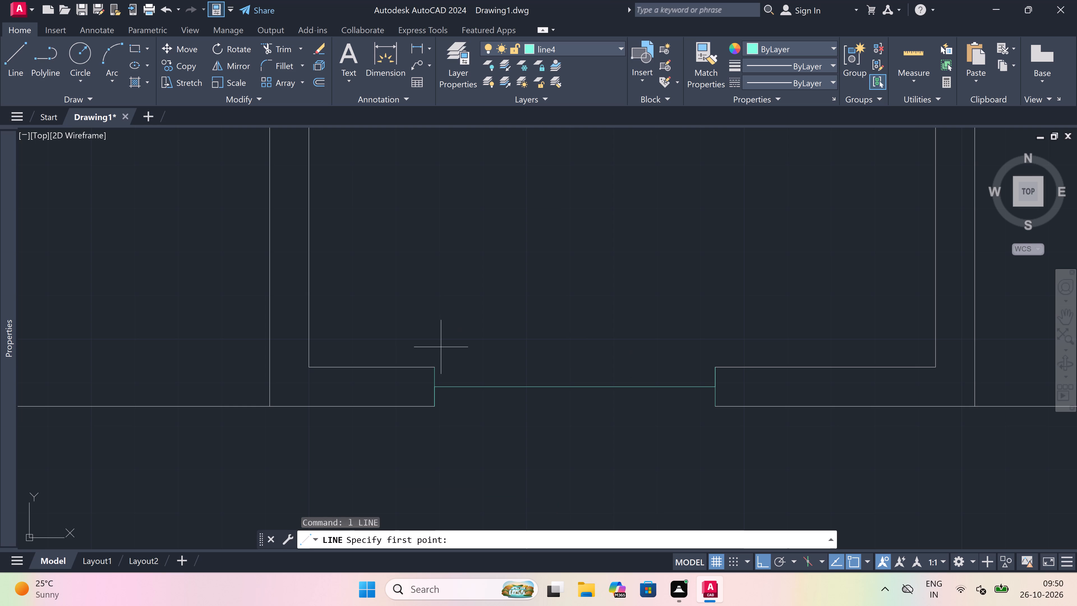
pyautogui.click(439, 365)
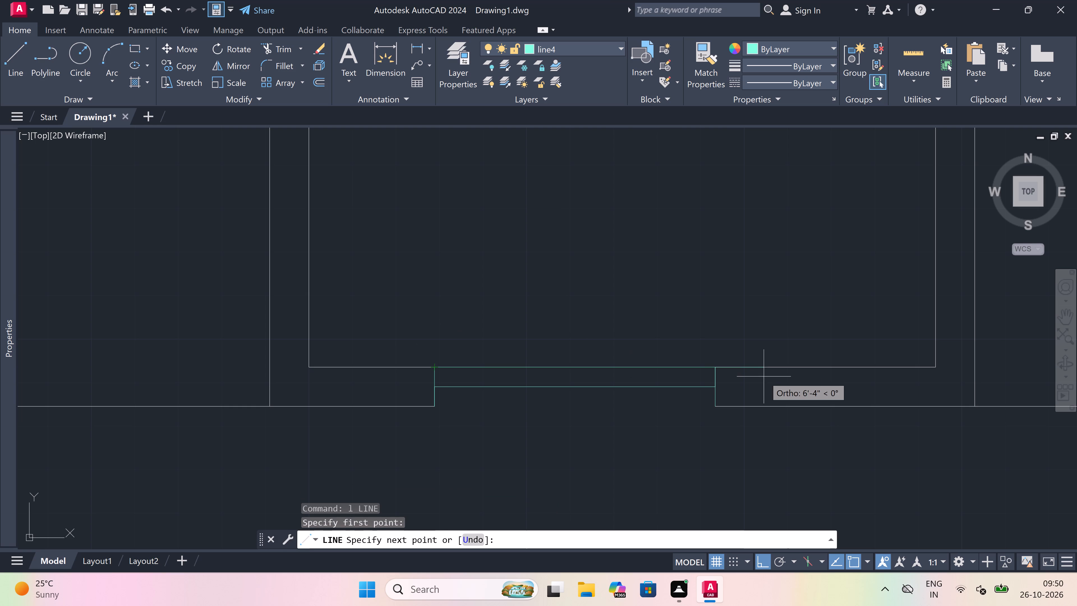
pyautogui.click(713, 366)
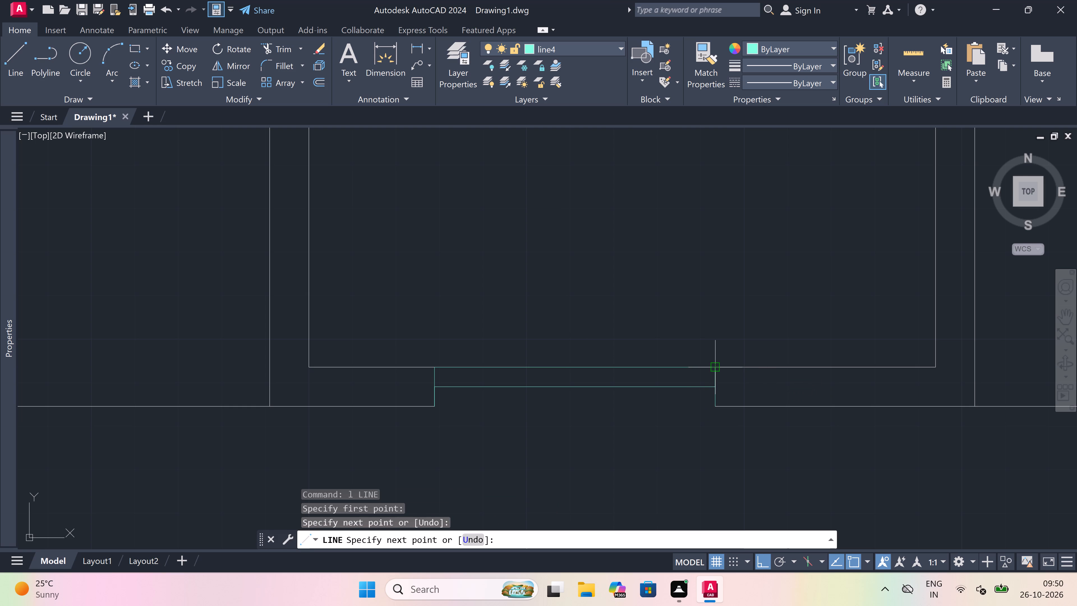
pyautogui.press('Escape')
pyautogui.press('space')
pyautogui.click(713, 403)
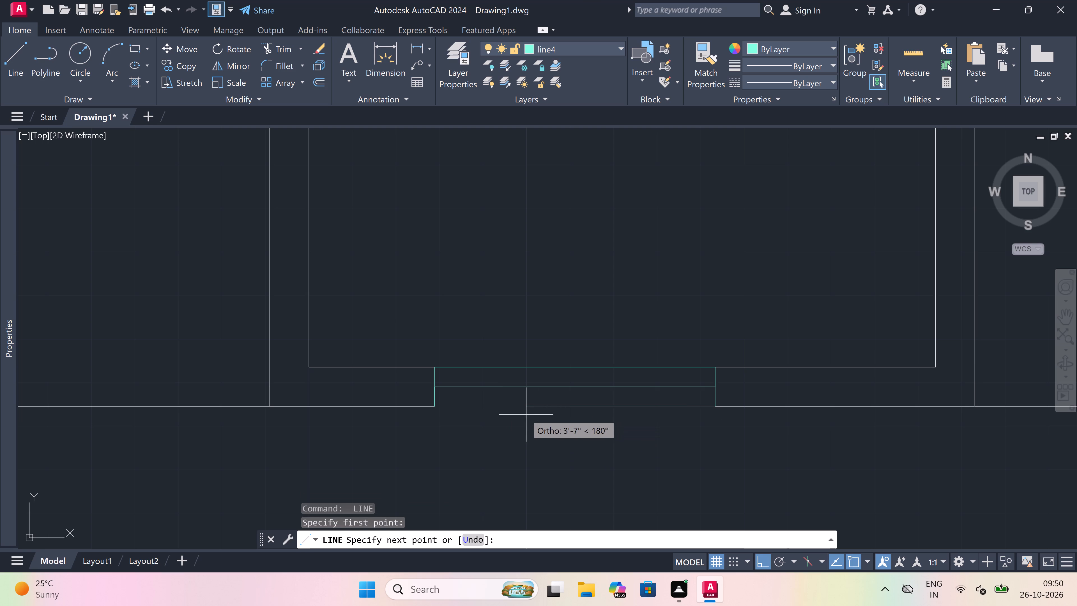
pyautogui.click(429, 404)
pyautogui.press('Escape')
# Draw a window frame in the lower-left room's left wall: two jambs across the wall joined by a 4'1.5" vertical centre line.
pyautogui.scroll(-2, 429, 403)
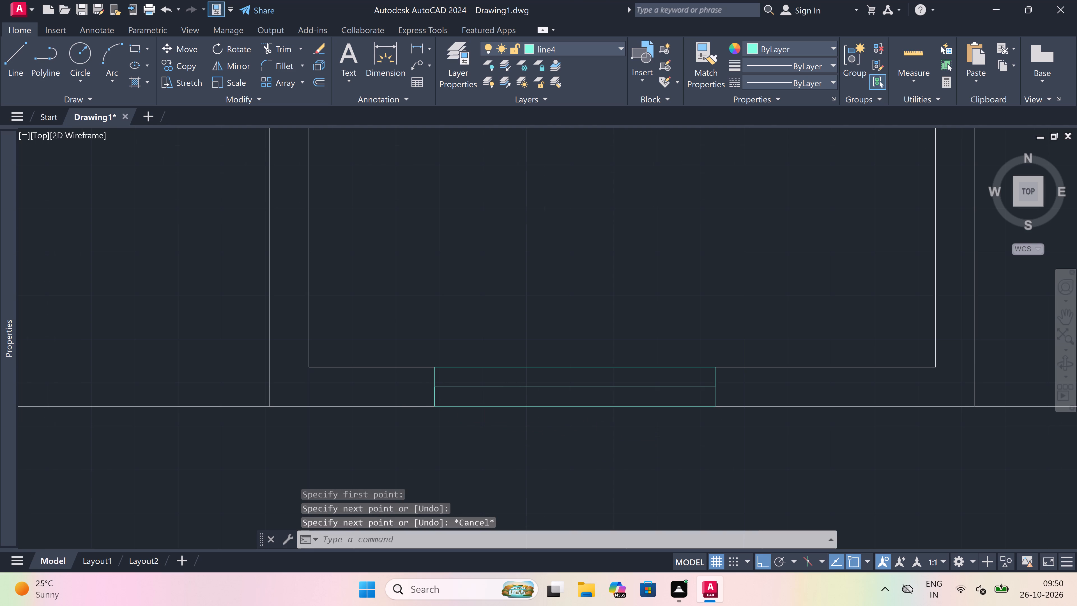
pyautogui.scroll(-2, 429, 403)
pyautogui.scroll(3, 512, 376)
pyautogui.press('space')
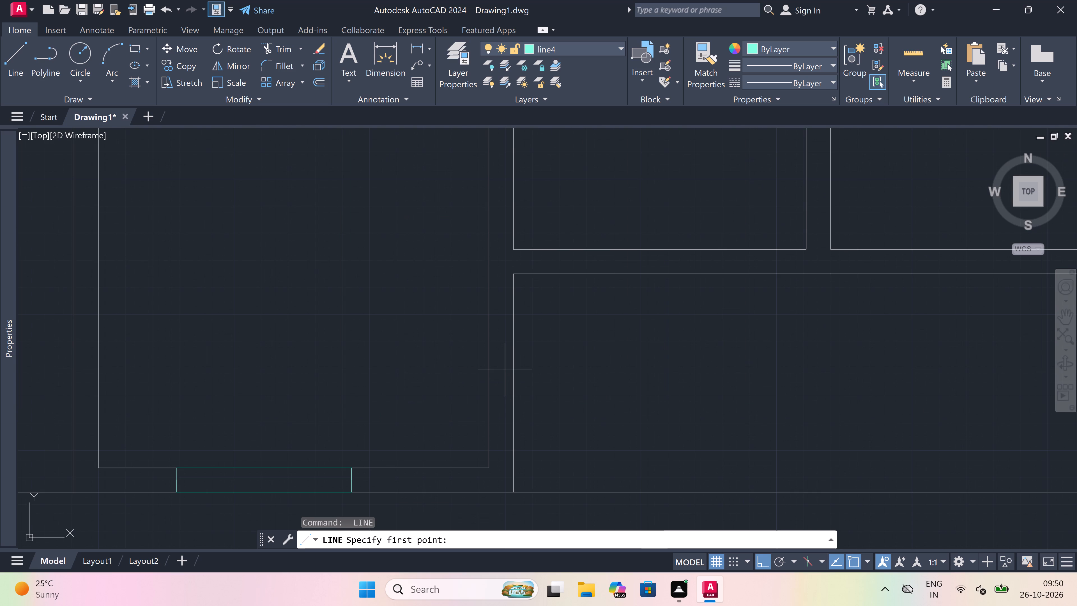
pyautogui.scroll(-4, 359, 383)
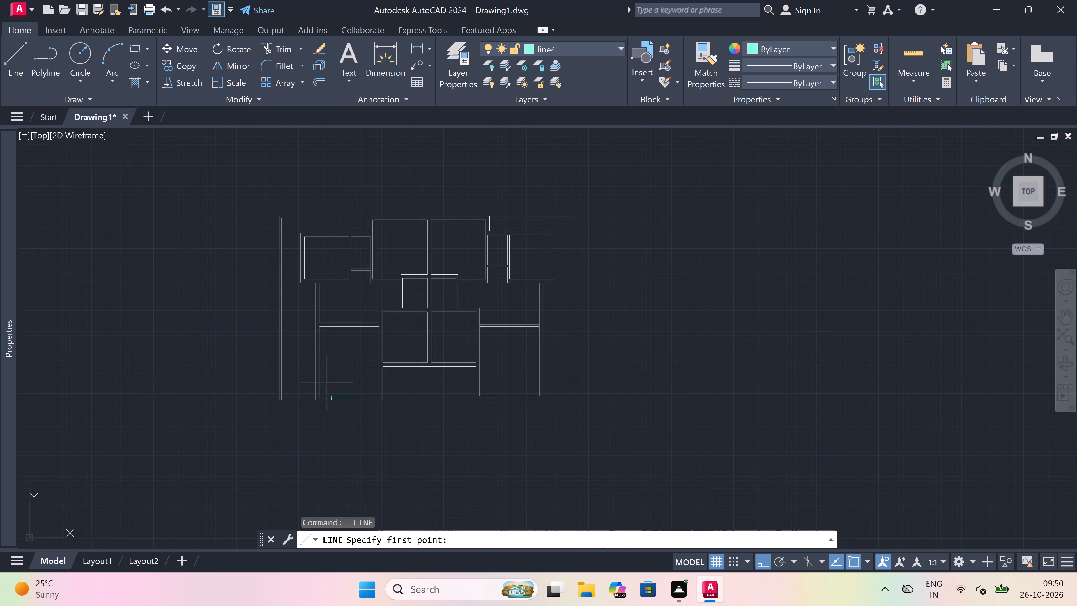
pyautogui.scroll(3, 289, 380)
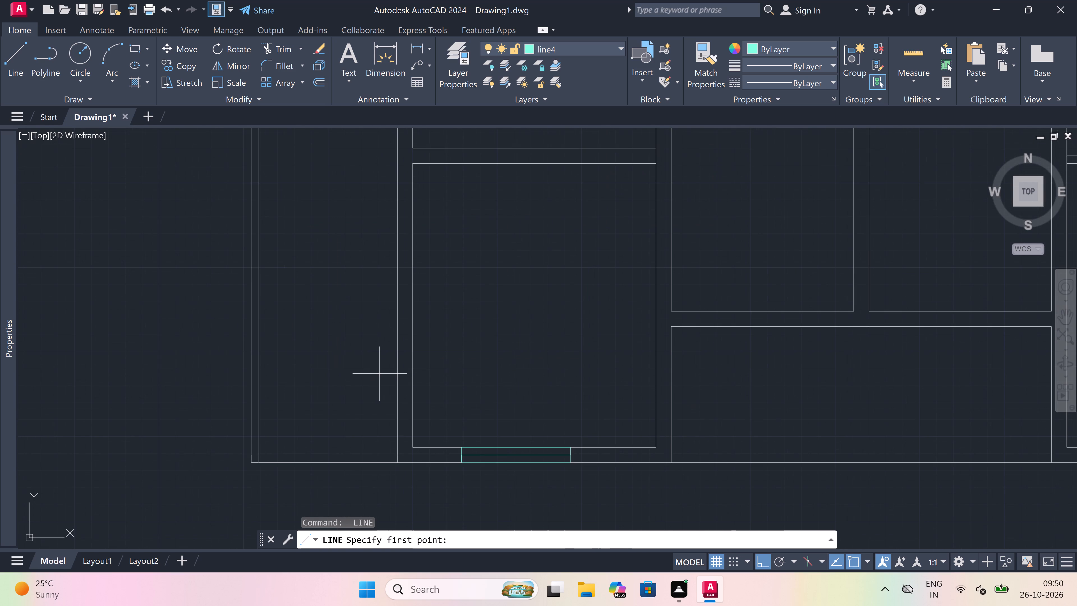
pyautogui.click(402, 389)
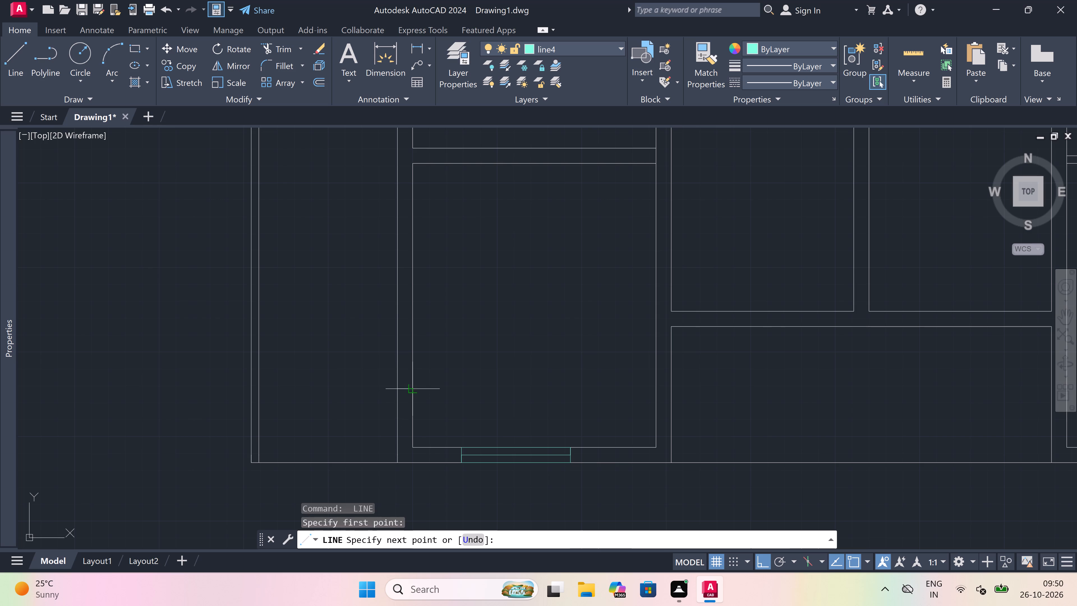
pyautogui.click(409, 392)
pyautogui.scroll(2, 390, 389)
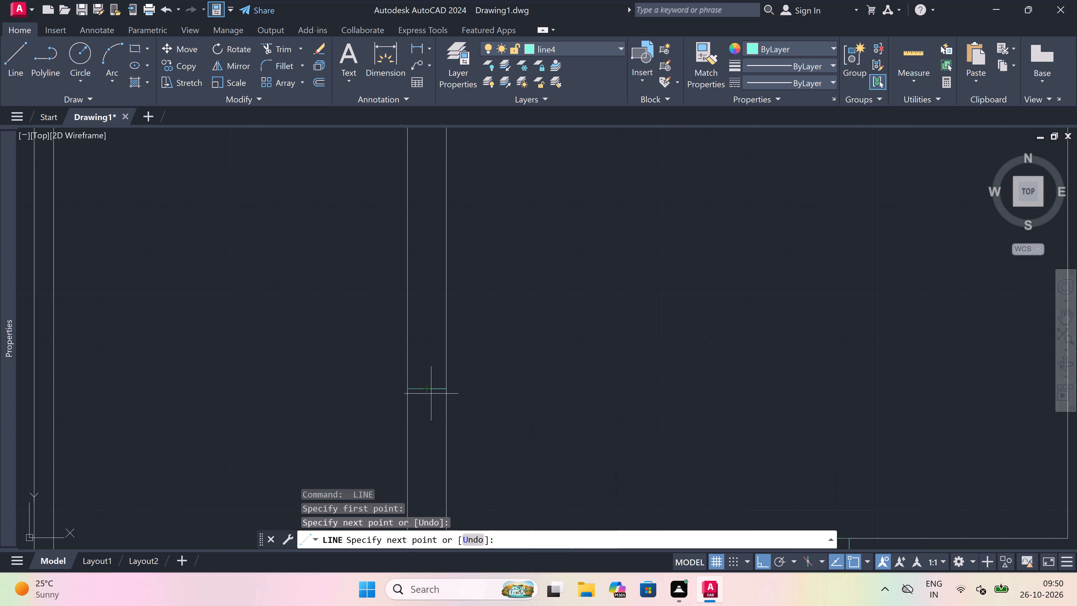
pyautogui.click(430, 391)
pyautogui.scroll(-1, 430, 391)
pyautogui.scroll(3, 416, 329)
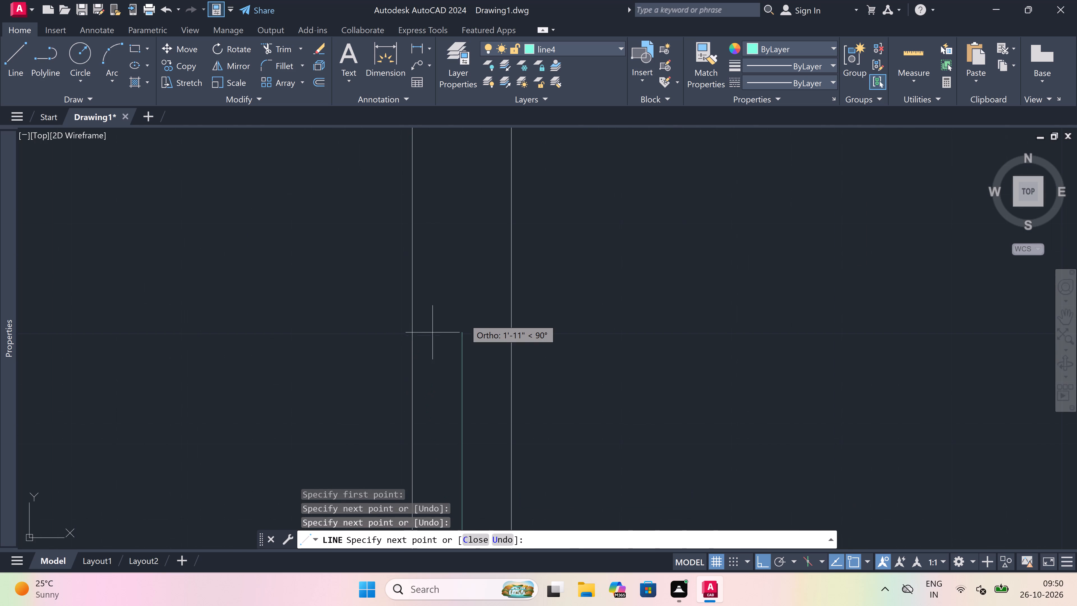
pyautogui.scroll(-1, 464, 319)
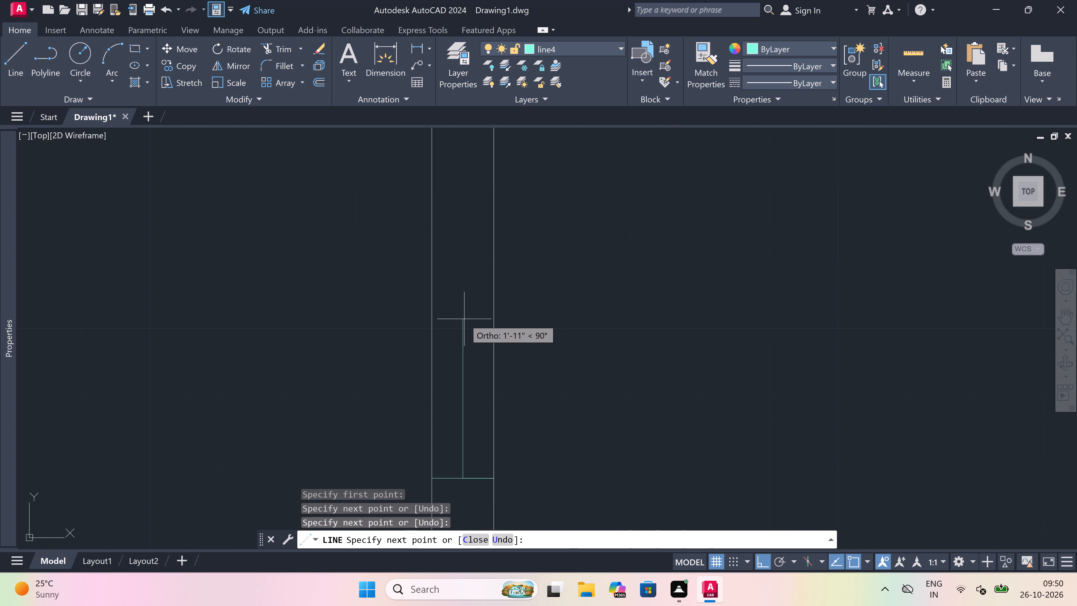
pyautogui.write("4'")
pyautogui.write('1.5"')
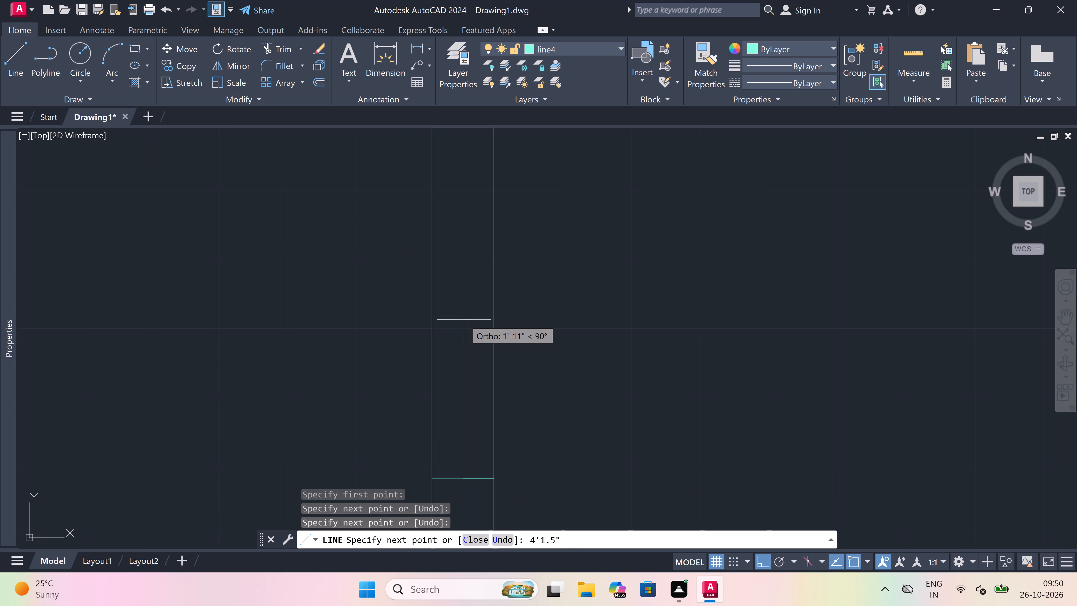
pyautogui.press('space')
pyautogui.scroll(-2, 461, 316)
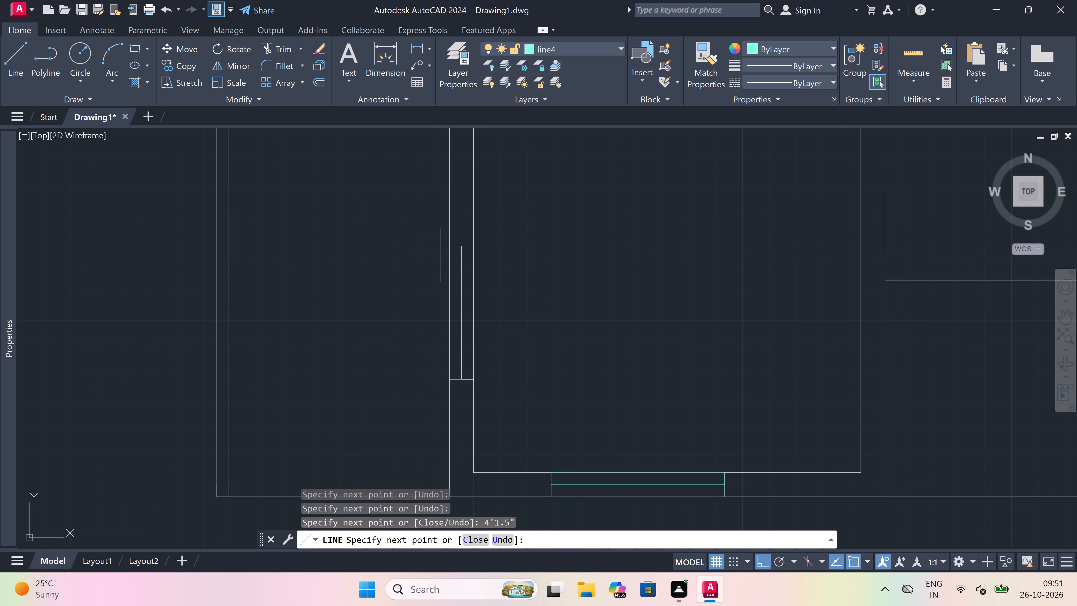
pyautogui.click(449, 246)
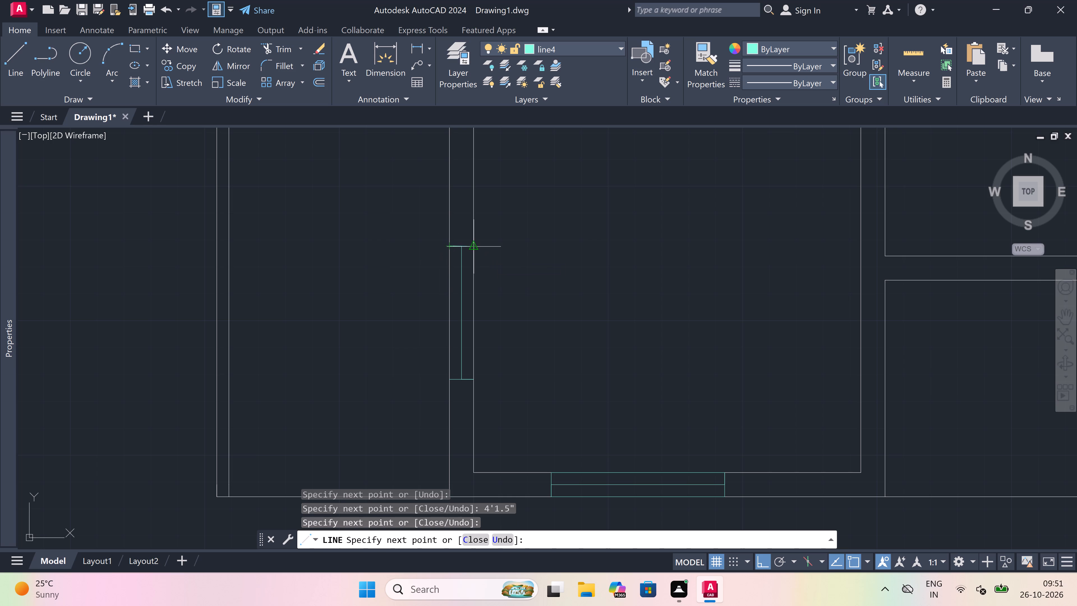
pyautogui.click(471, 245)
pyautogui.press('Escape')
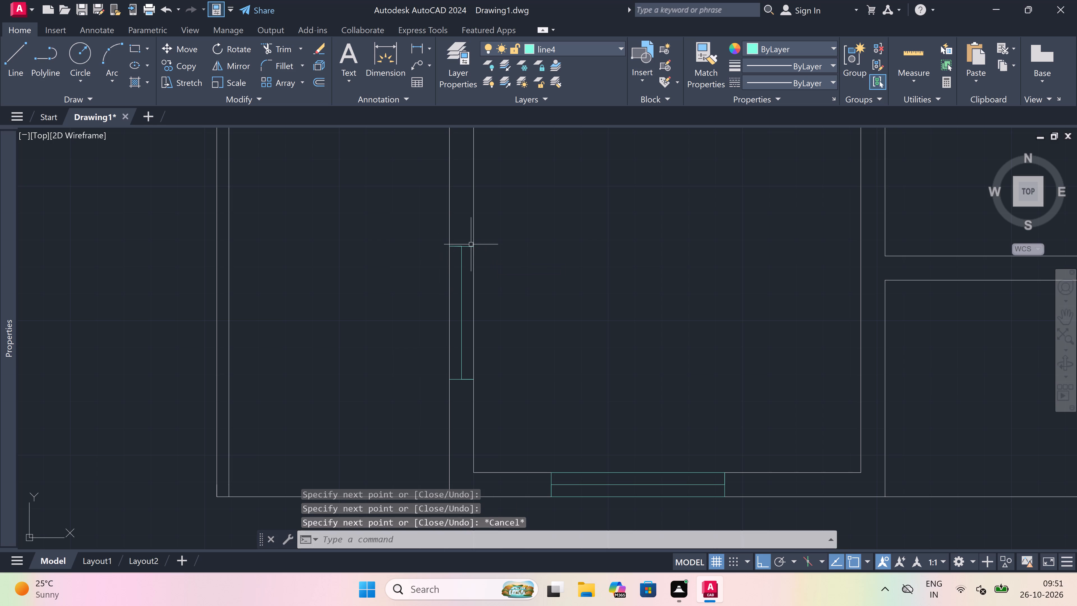
# Trim both wall lines between the jambs of the left-wall window.
pyautogui.write('tr')
pyautogui.press('space')
pyautogui.click(473, 274)
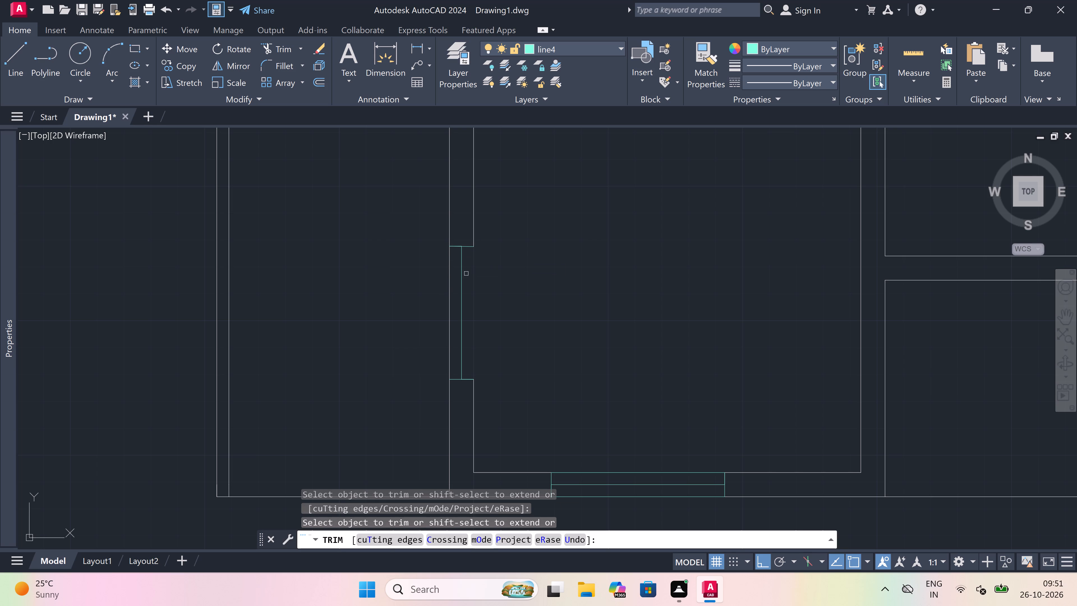
pyautogui.click(454, 274)
pyautogui.click(412, 286)
pyautogui.press('Escape')
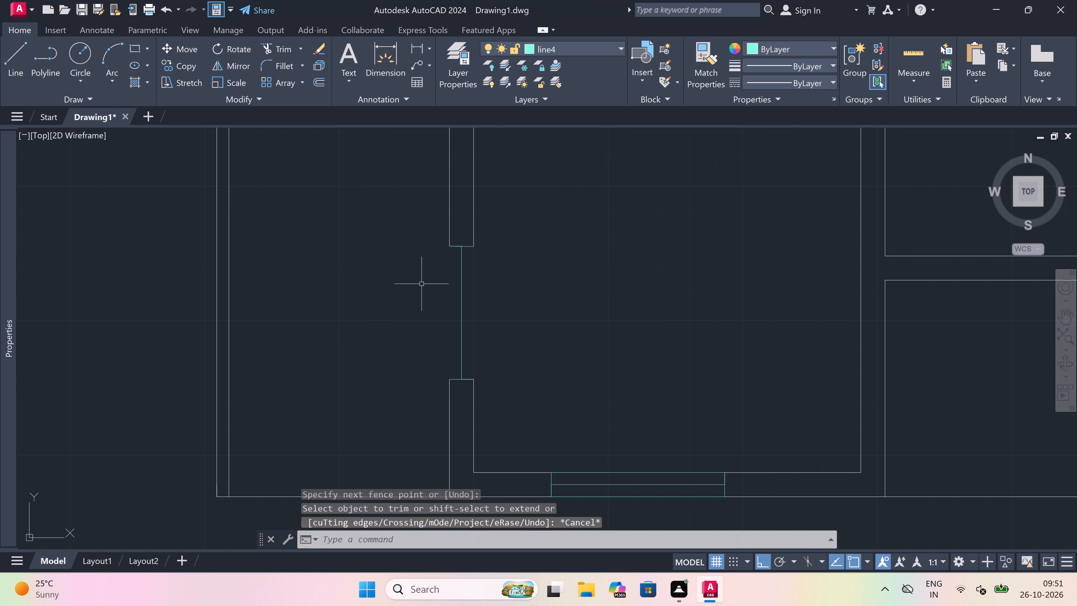
# Draw the inner and outer vertical edge lines between the jambs to close the left-wall window.
pyautogui.press('l')
pyautogui.press('space')
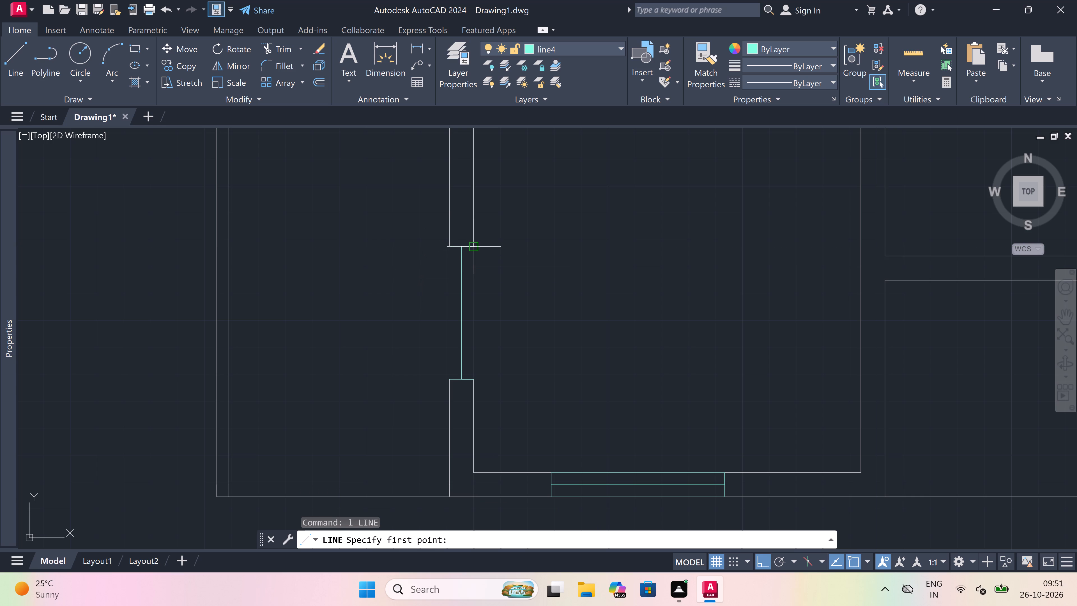
pyautogui.click(473, 248)
pyautogui.click(473, 374)
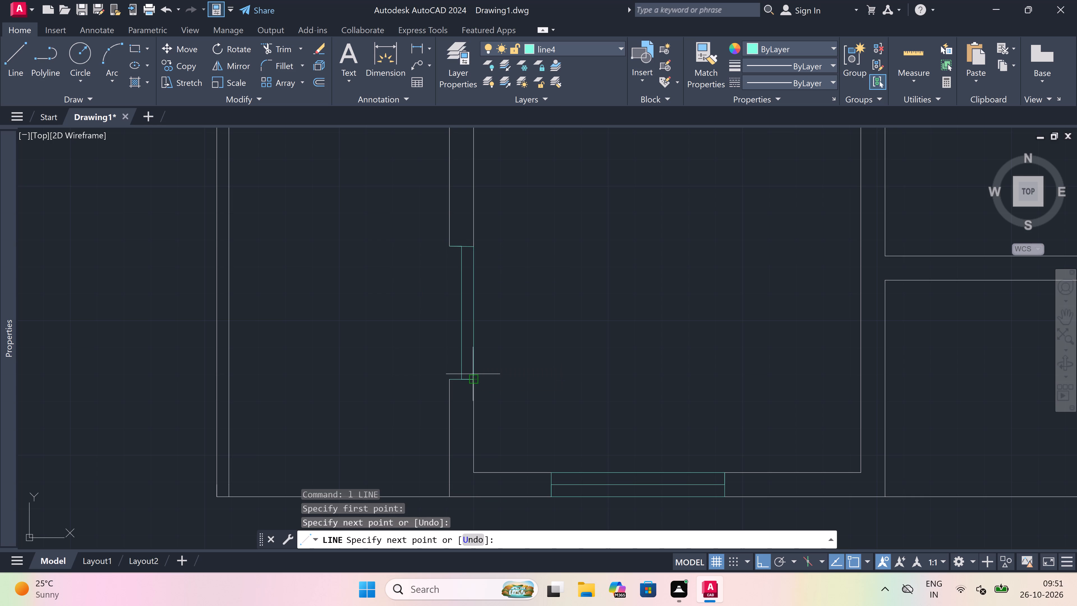
pyautogui.press('Escape')
pyautogui.press('space')
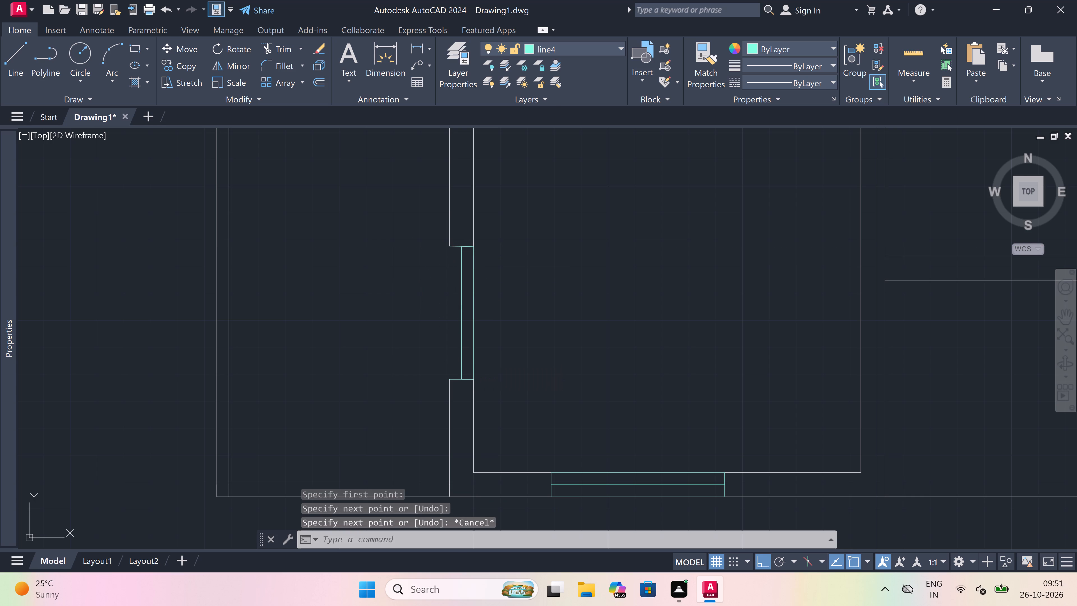
pyautogui.click(445, 246)
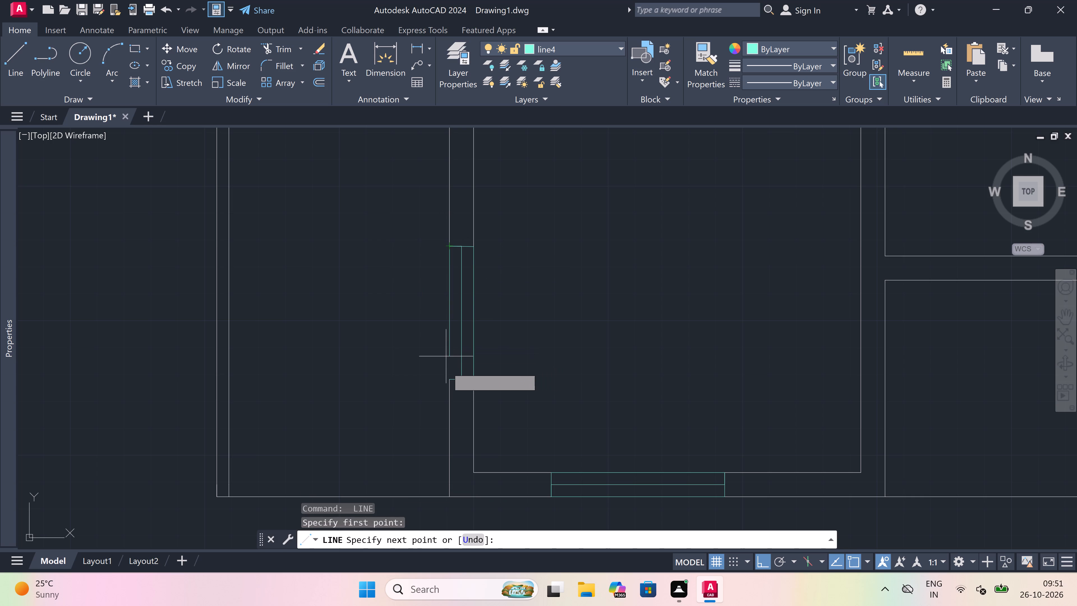
pyautogui.click(449, 380)
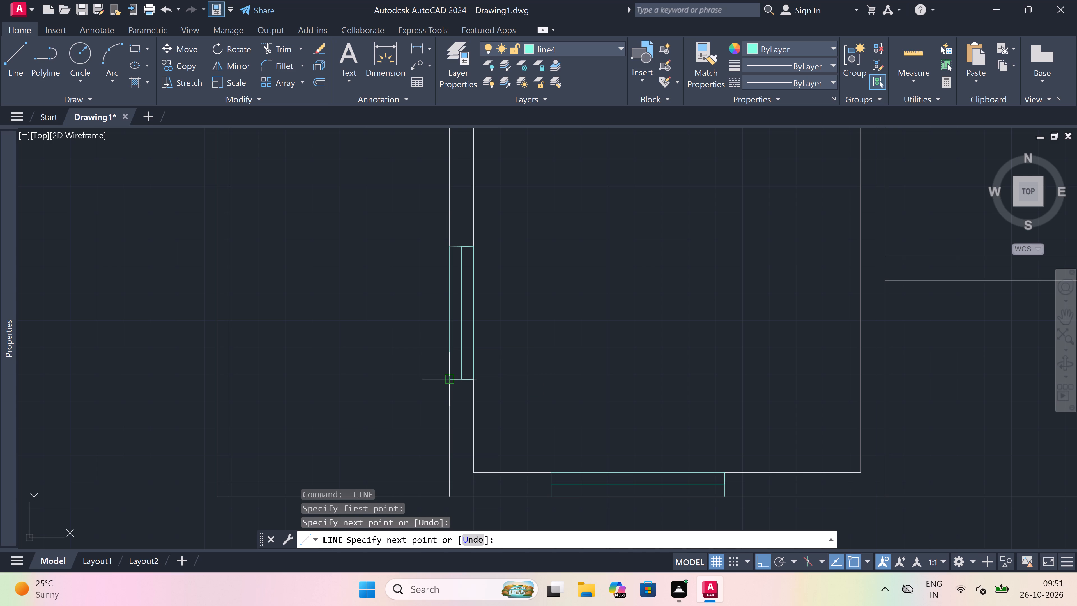
# Draw a window frame in the bottom wall of the left central room: two jambs across the wall joined by a 4'1.5" horizontal centre line.
pyautogui.press('Escape')
pyautogui.scroll(-5, 450, 377)
pyautogui.scroll(2, 482, 336)
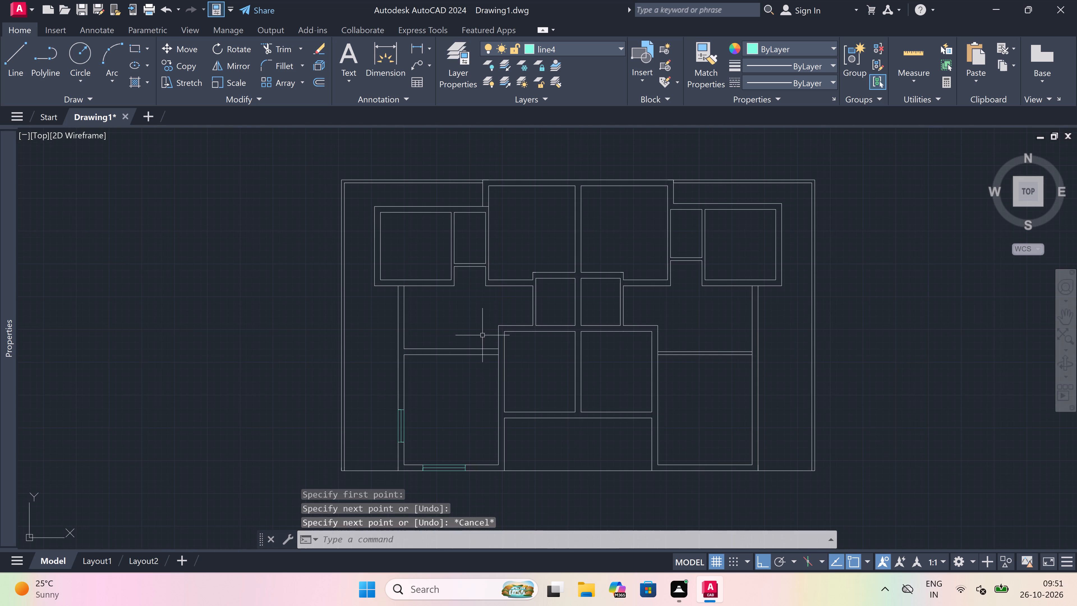
pyautogui.press('space')
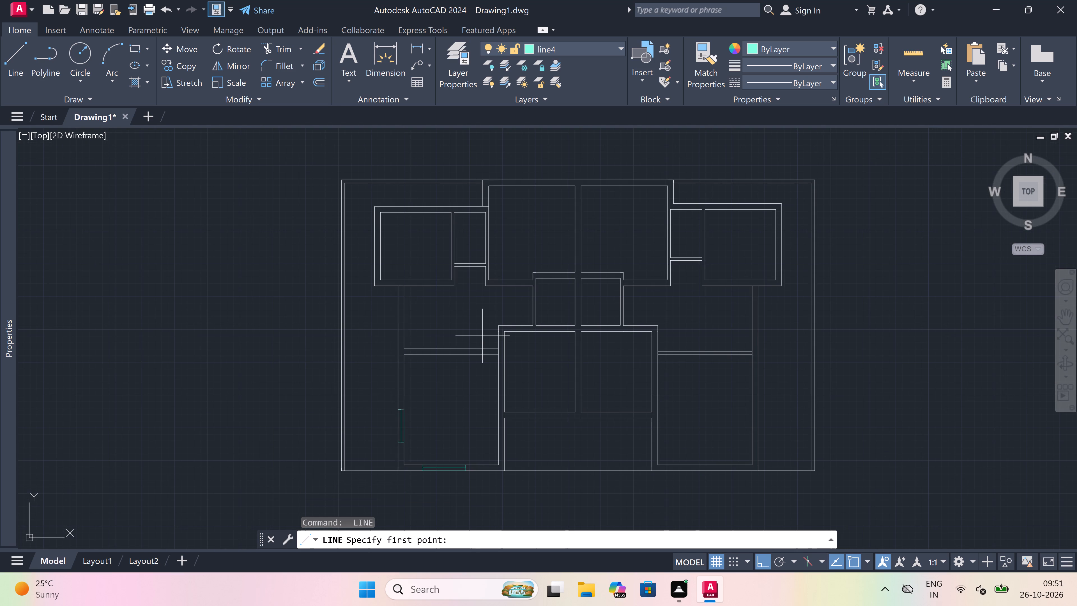
pyautogui.scroll(-1, 482, 336)
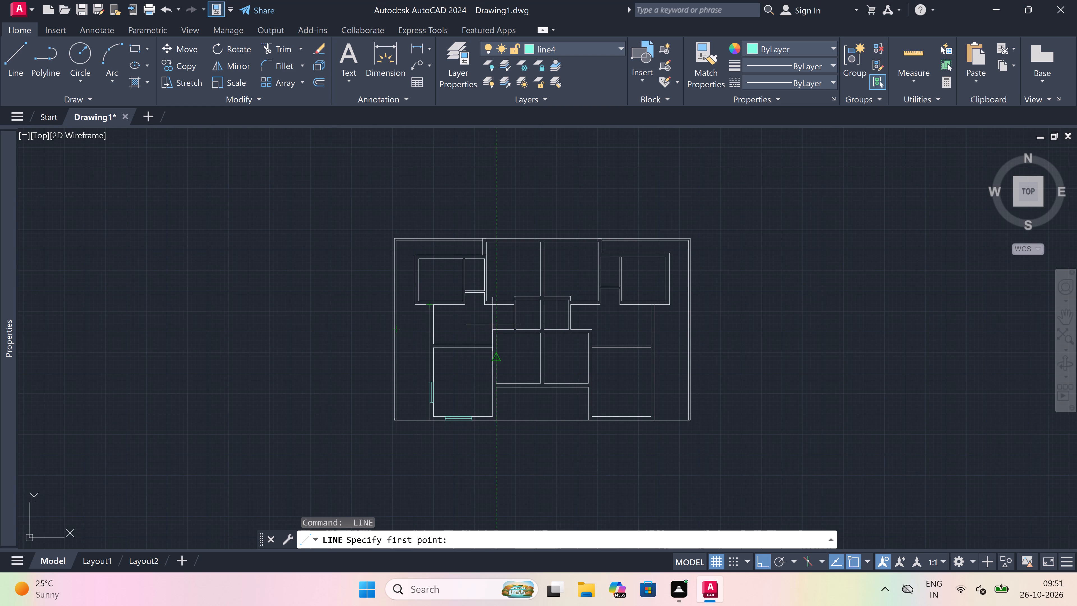
pyautogui.scroll(1, 493, 323)
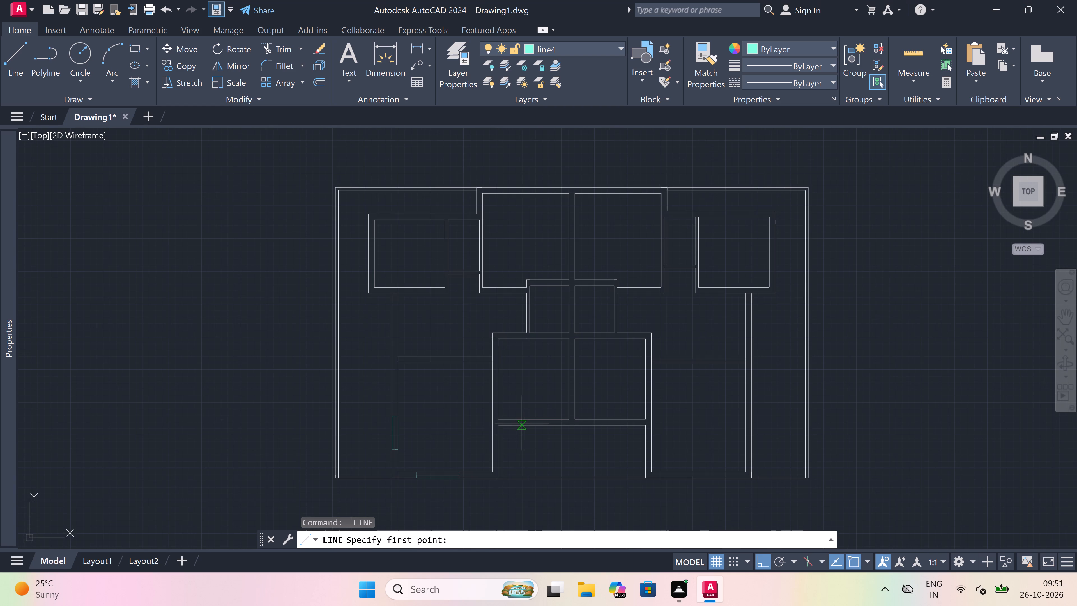
pyautogui.scroll(3, 530, 430)
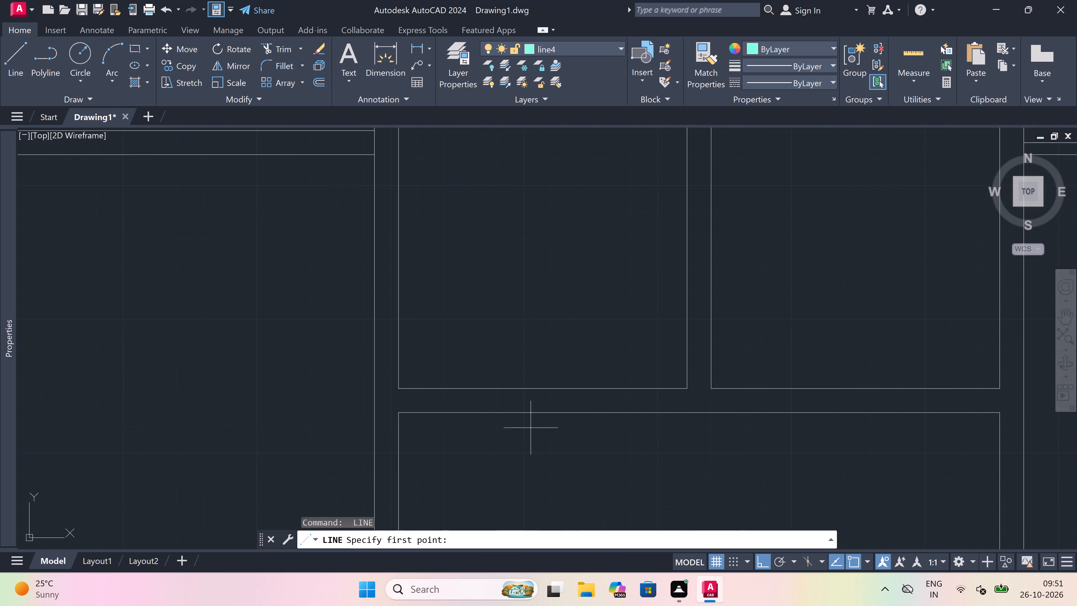
pyautogui.scroll(1, 527, 417)
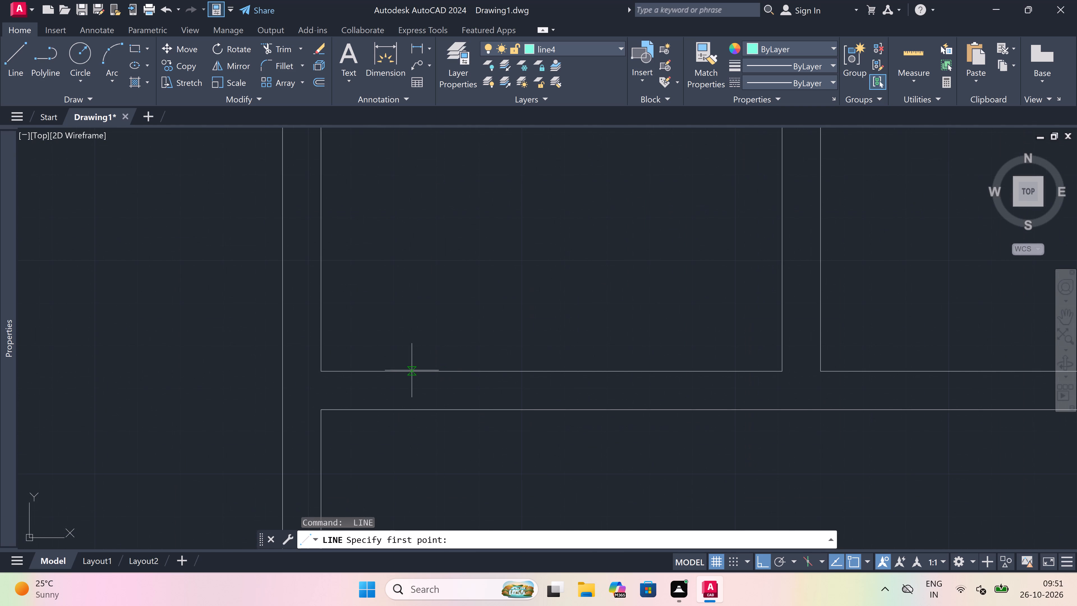
pyautogui.click(412, 369)
pyautogui.click(411, 406)
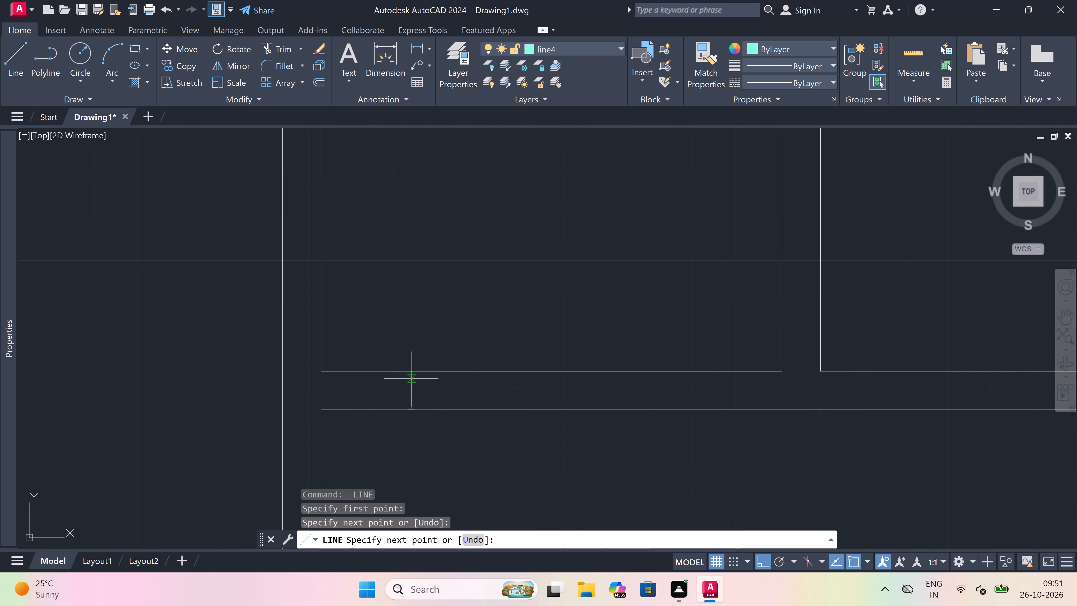
pyautogui.moveTo(412, 394); pyautogui.dragTo(421, 397)
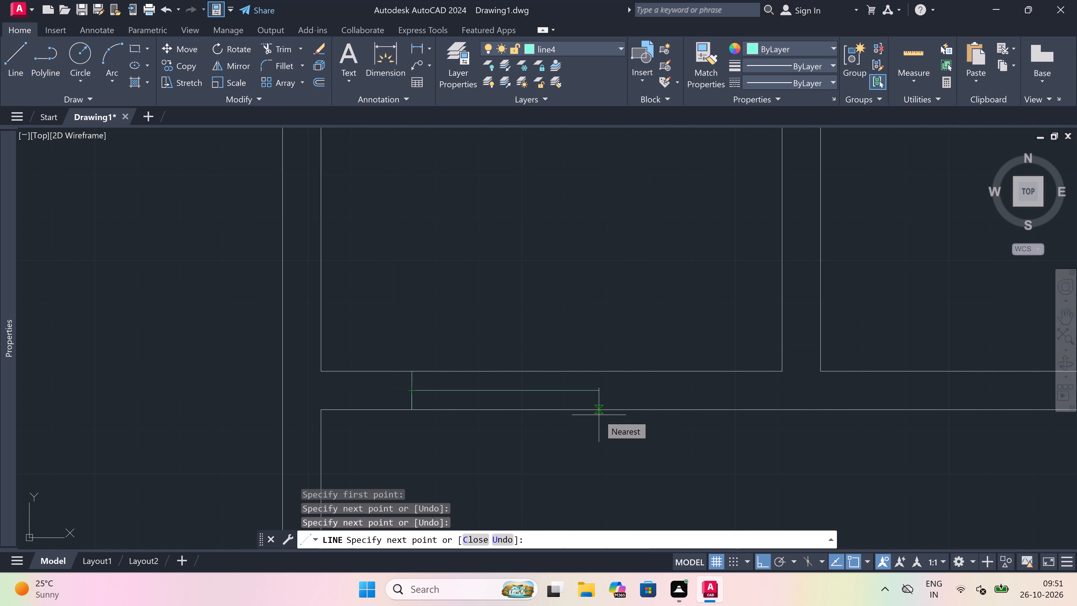
pyautogui.write("4'")
pyautogui.write('1.5"')
pyautogui.press('space')
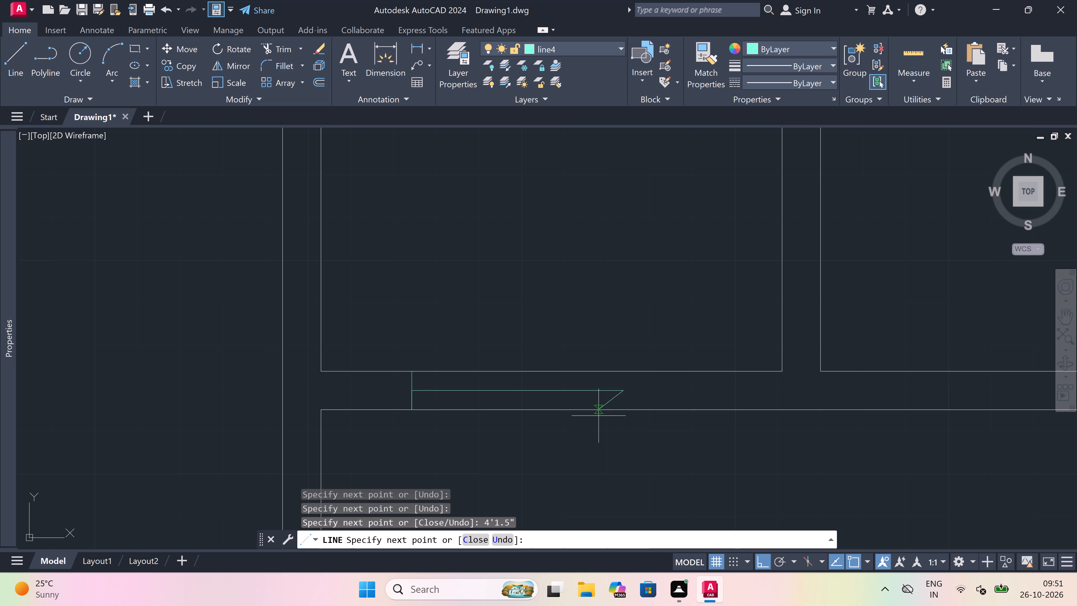
pyautogui.click(624, 373)
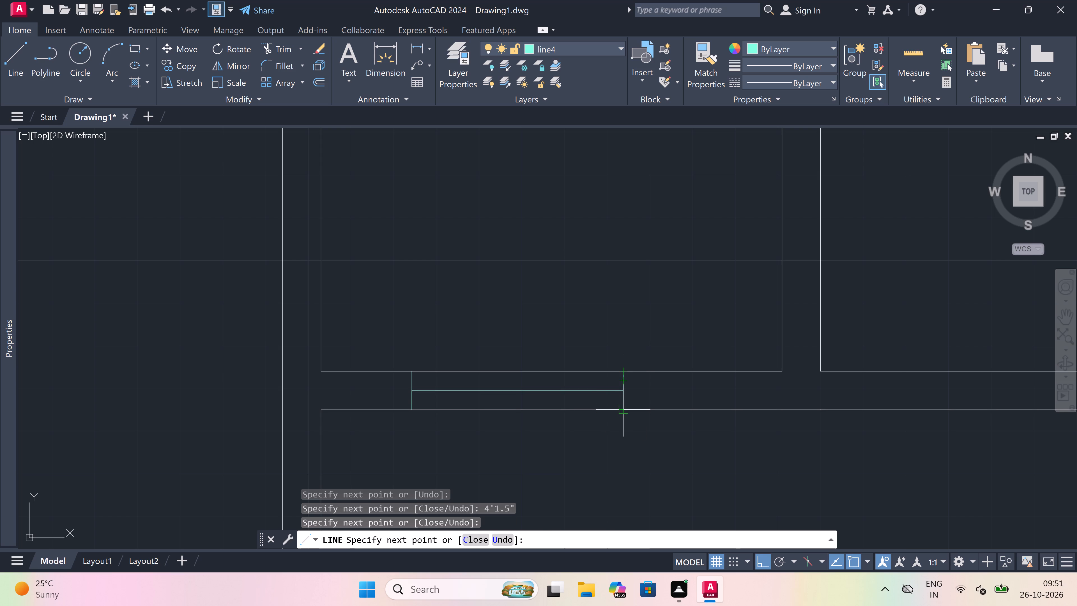
pyautogui.click(624, 411)
pyautogui.press('Escape')
# Trim both wall lines between the jambs of the left central room's window.
pyautogui.press('t')
pyautogui.press('r')
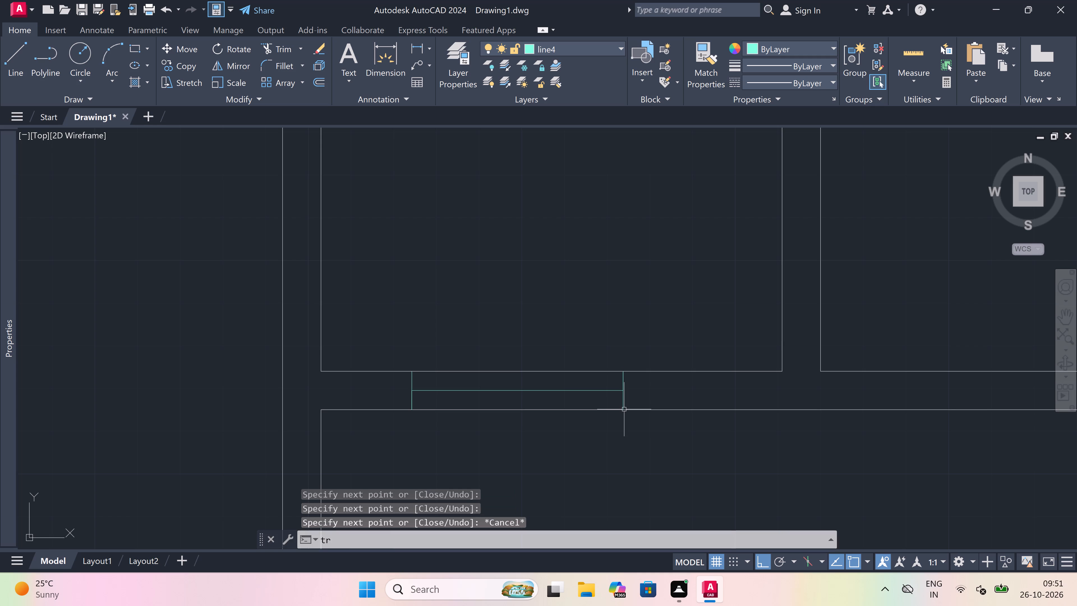
pyautogui.press('space')
pyautogui.click(603, 409)
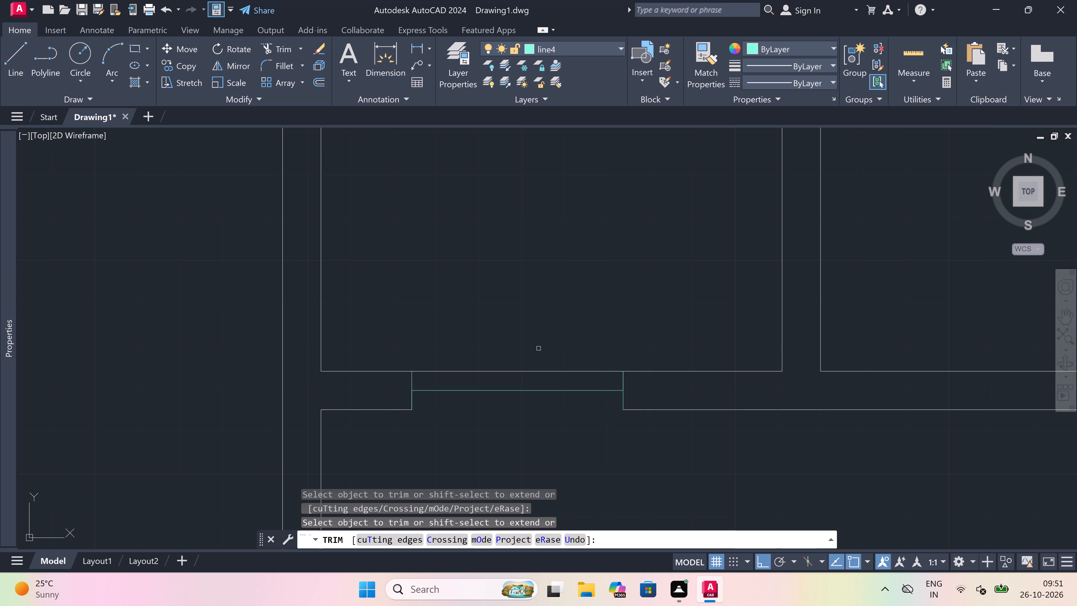
pyautogui.click(542, 370)
pyautogui.press('Escape')
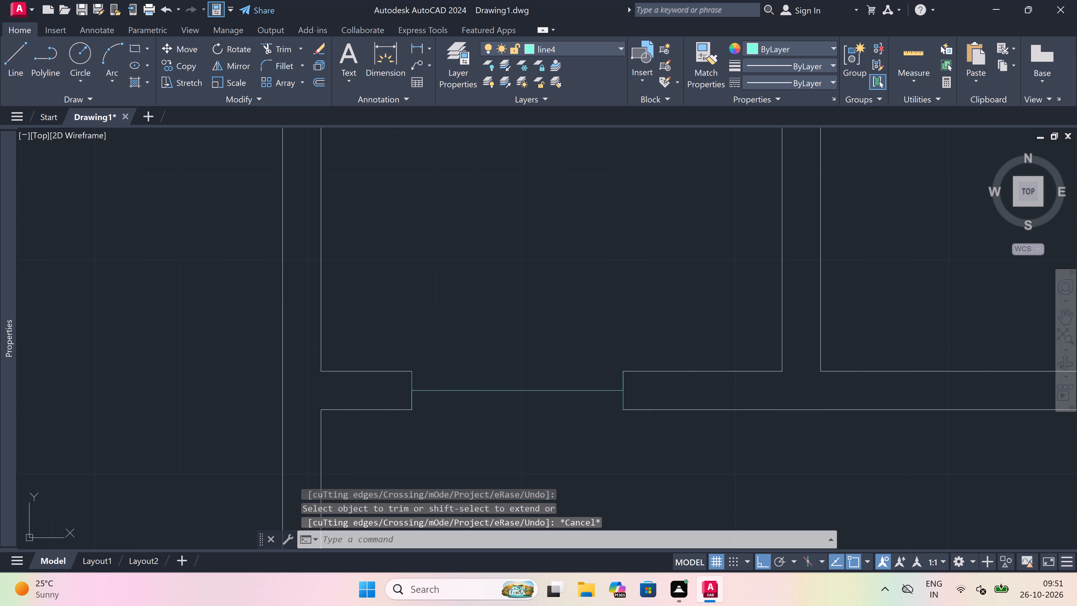
# Draw the upper and lower horizontal edge lines between the jambs to close the left central room's window.
pyautogui.write('l')
pyautogui.press('space')
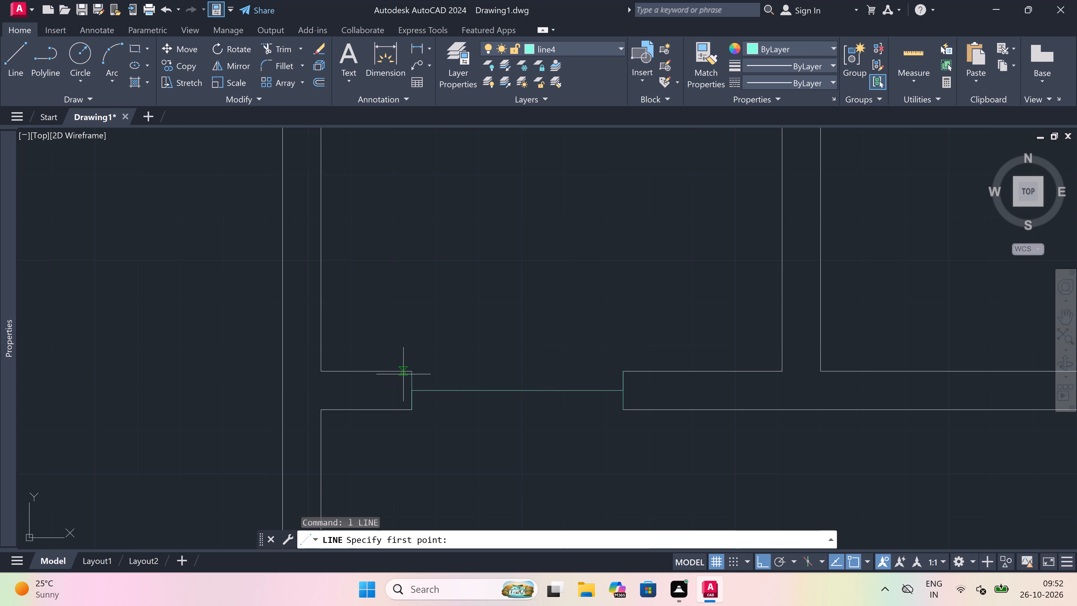
pyautogui.click(412, 374)
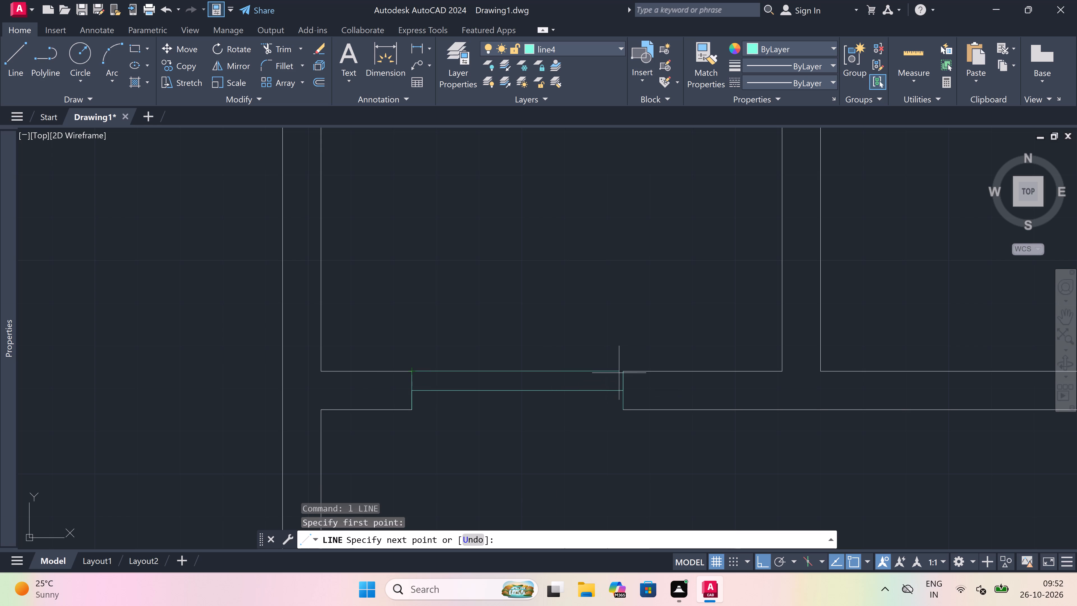
pyautogui.click(627, 372)
pyautogui.press('Escape')
pyautogui.press('space')
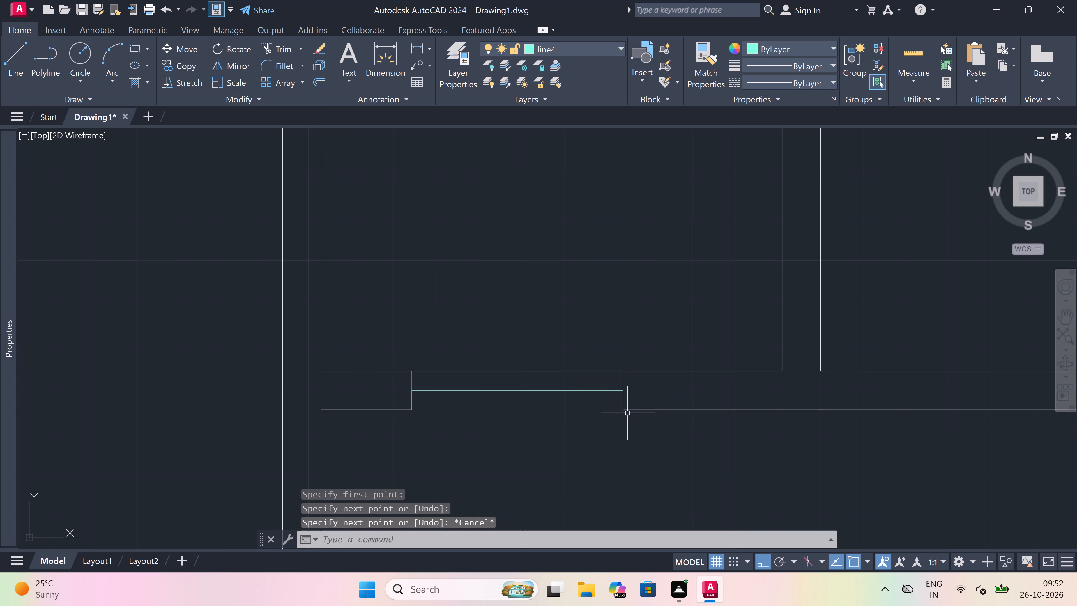
pyautogui.click(623, 412)
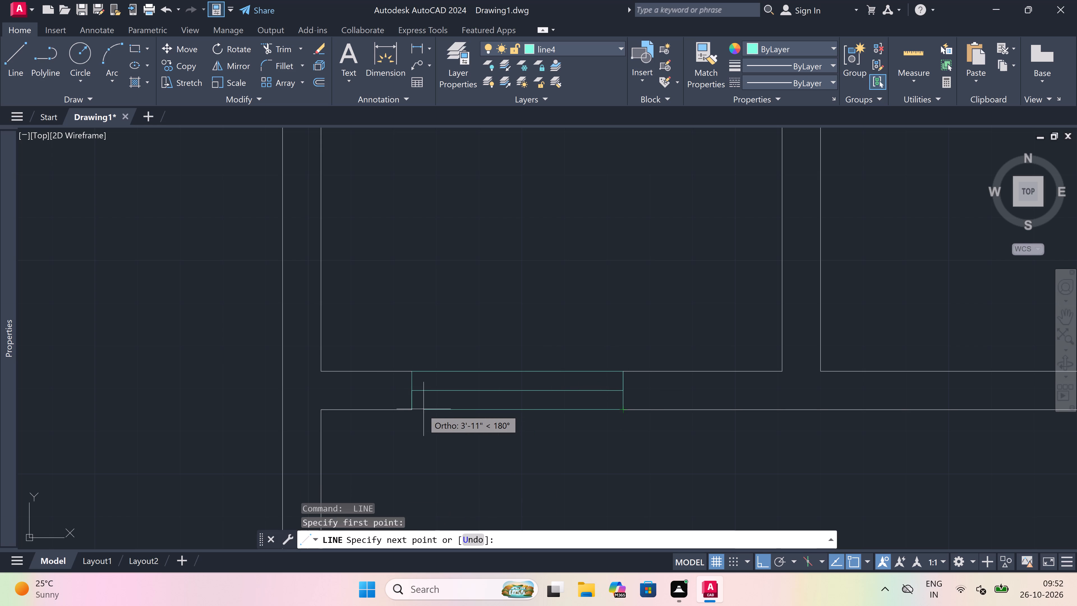
pyautogui.click(411, 407)
pyautogui.press('Escape')
# Draw a window frame in the bottom wall of the right central room: two jambs across the wall joined by a 4'1.5" horizontal centre line.
pyautogui.scroll(-4, 505, 309)
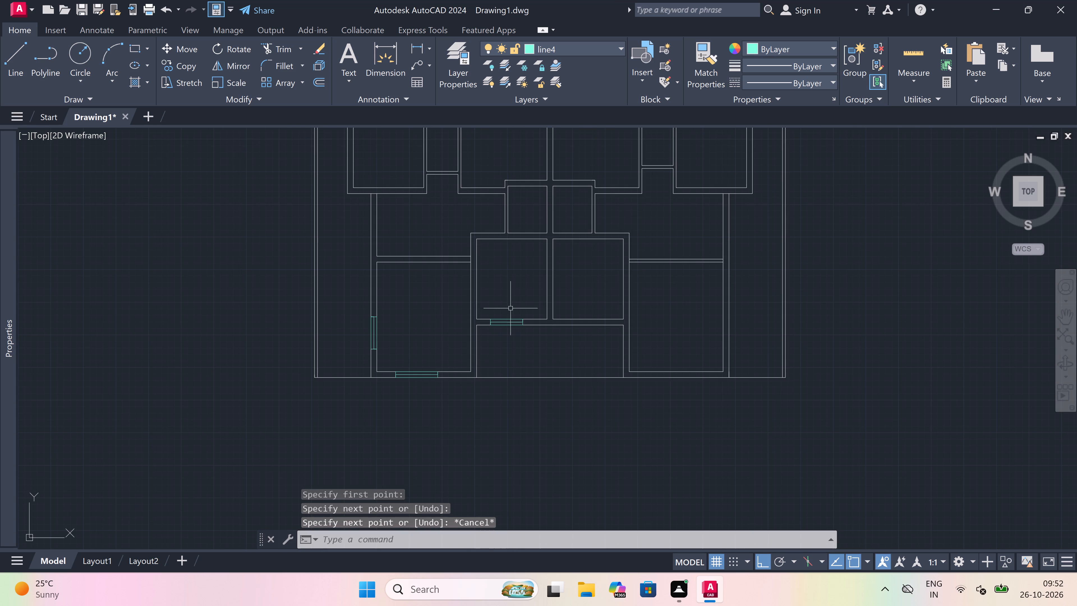
pyautogui.scroll(1, 561, 289)
pyautogui.scroll(2, 609, 315)
pyautogui.press('space')
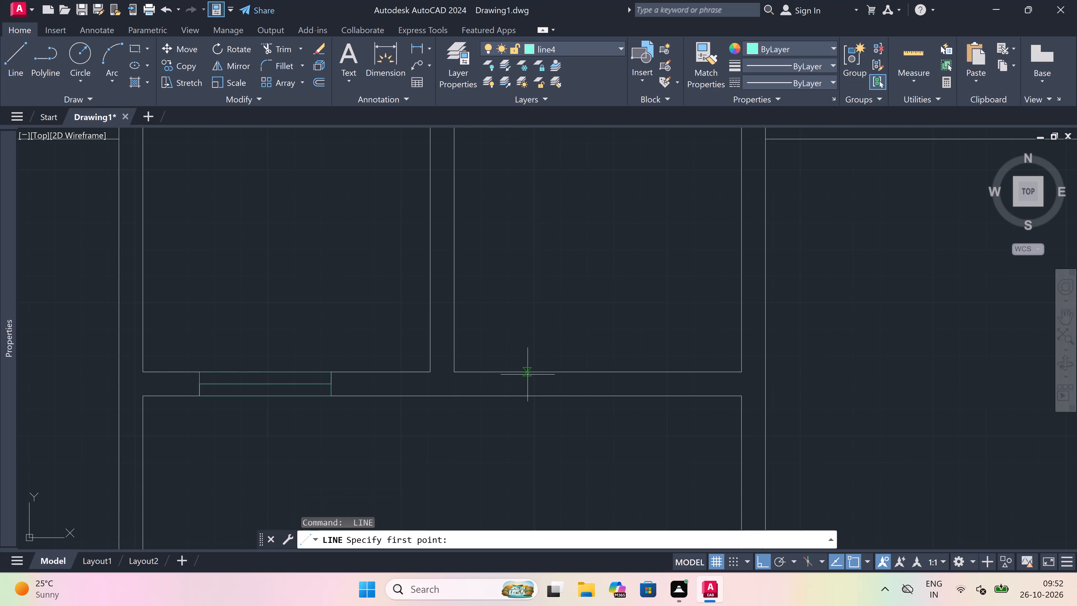
pyautogui.click(529, 375)
pyautogui.click(523, 397)
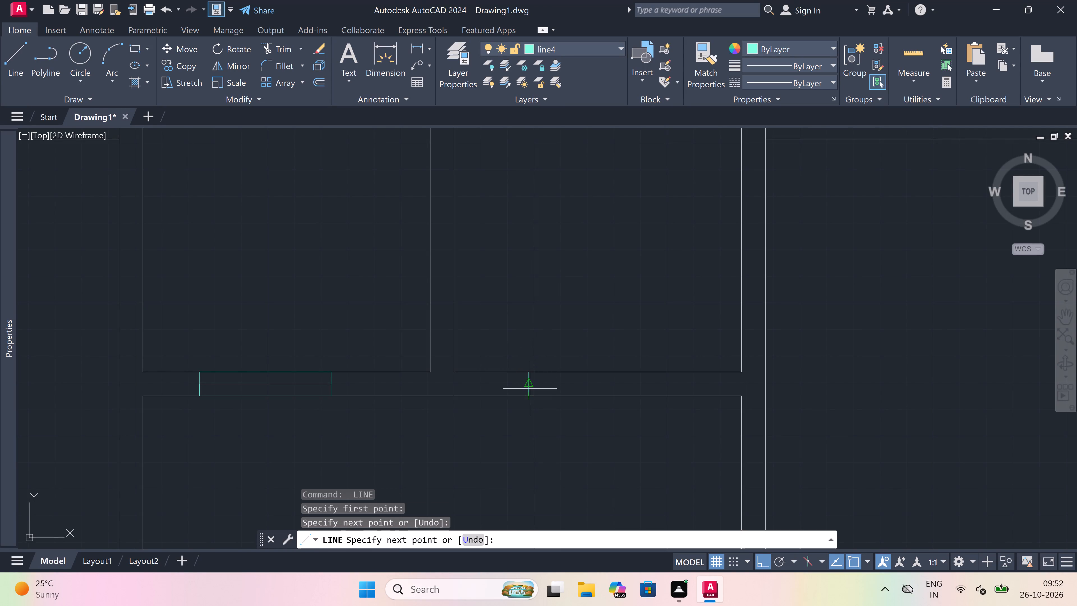
pyautogui.moveTo(530, 387); pyautogui.dragTo(547, 385)
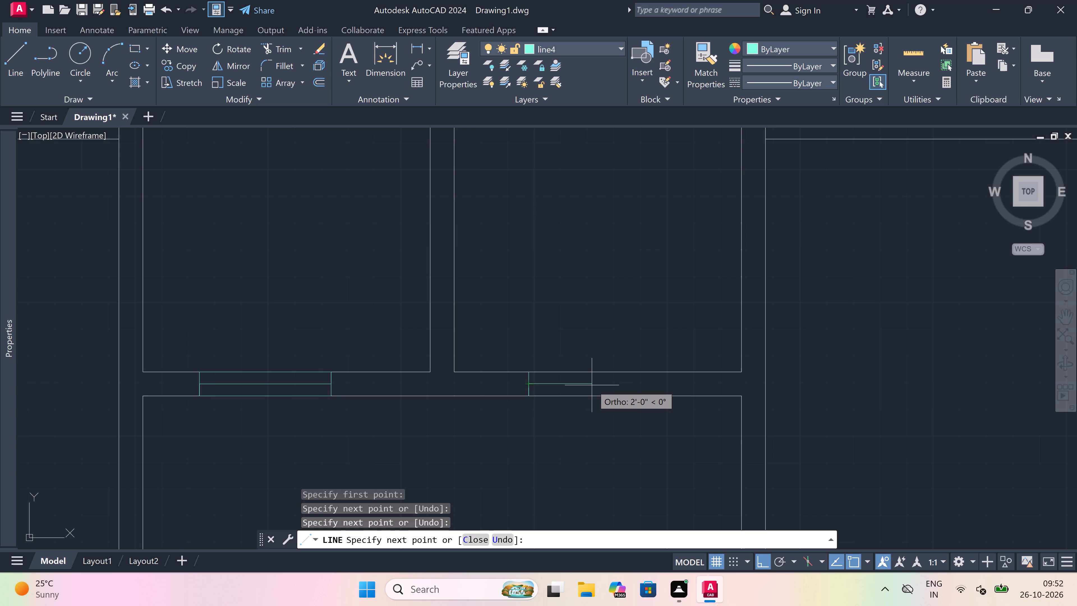
pyautogui.write("4'")
pyautogui.write('1.5"')
pyautogui.press('space')
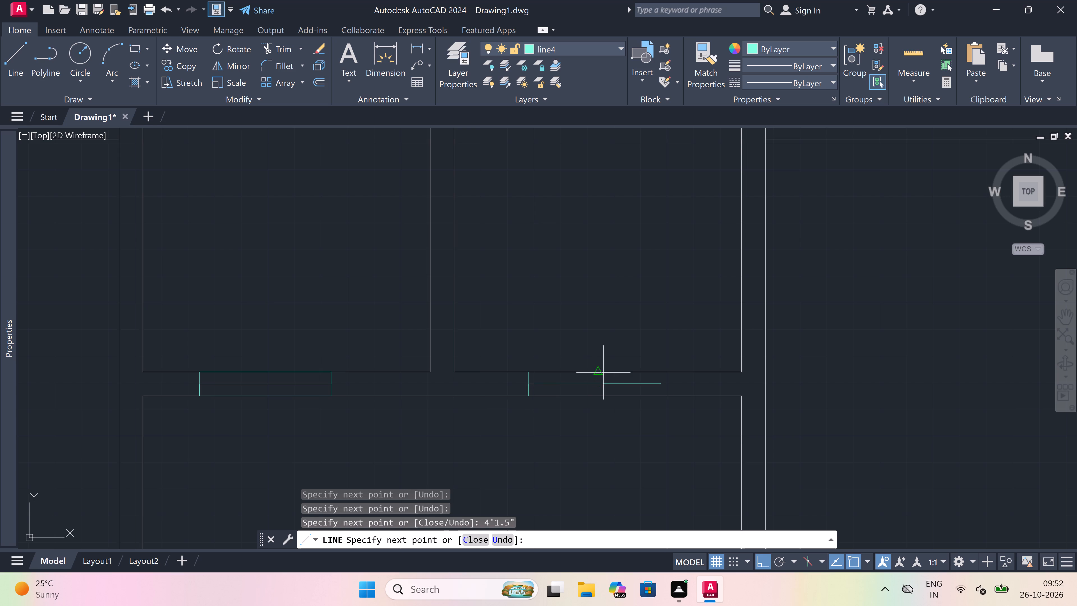
pyautogui.click(657, 370)
pyautogui.scroll(2, 655, 381)
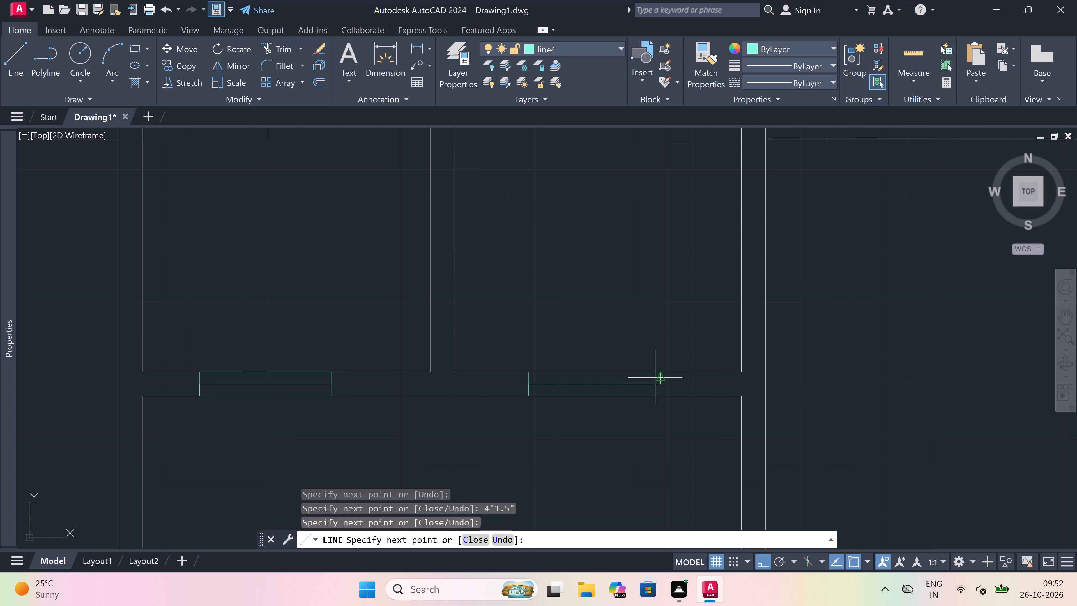
pyautogui.scroll(1, 655, 381)
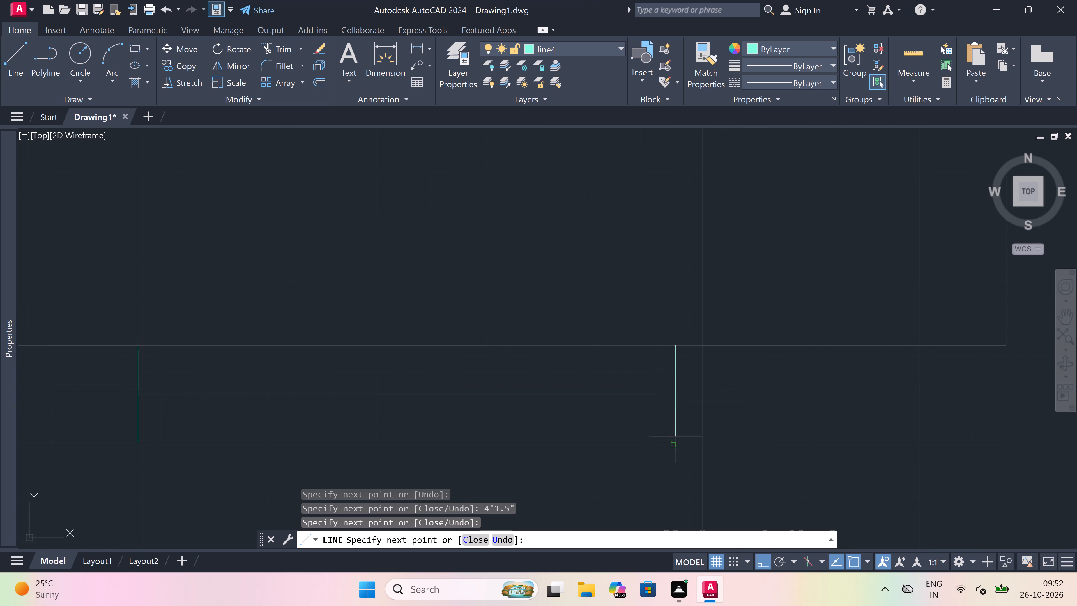
pyautogui.click(674, 444)
pyautogui.press('Escape')
# Trim both wall lines between the jambs of the right central room's window.
pyautogui.press('t')
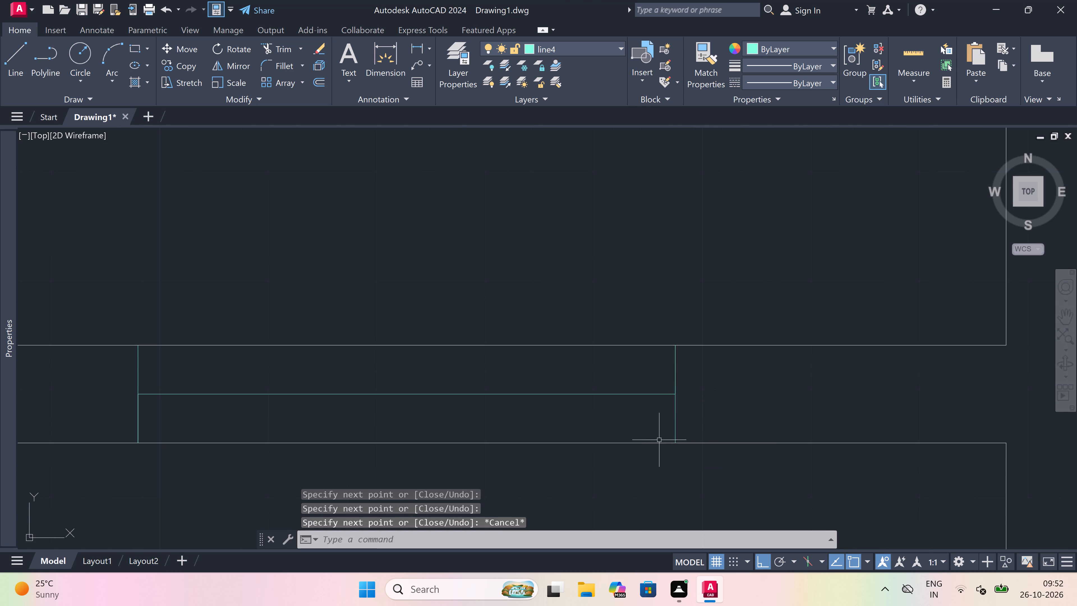
pyautogui.press('r')
pyautogui.press('space')
pyautogui.click(604, 431)
pyautogui.moveTo(604, 461); pyautogui.dragTo(604, 459)
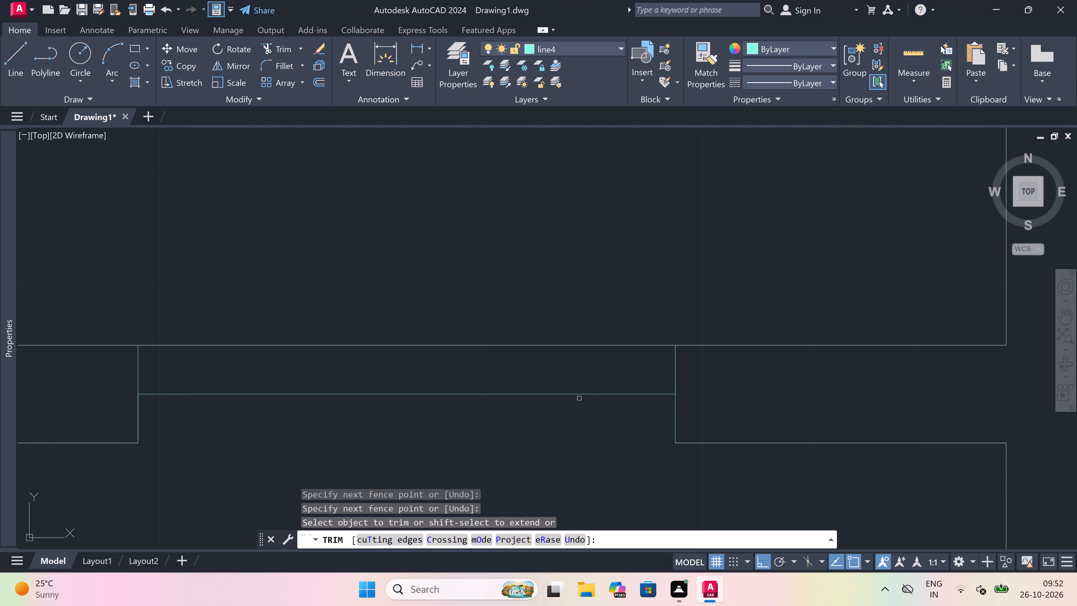
pyautogui.click(574, 377)
pyautogui.click(575, 318)
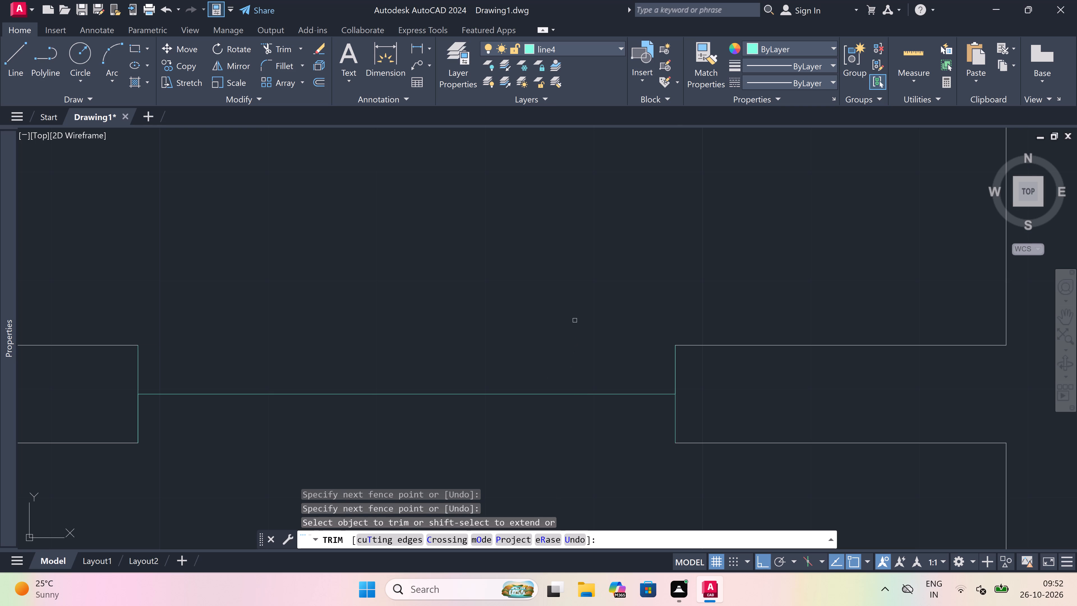
pyautogui.press('Escape')
# Draw the upper and lower horizontal edge lines between the jambs to close the right central room's window.
pyautogui.write('l')
pyautogui.press('space')
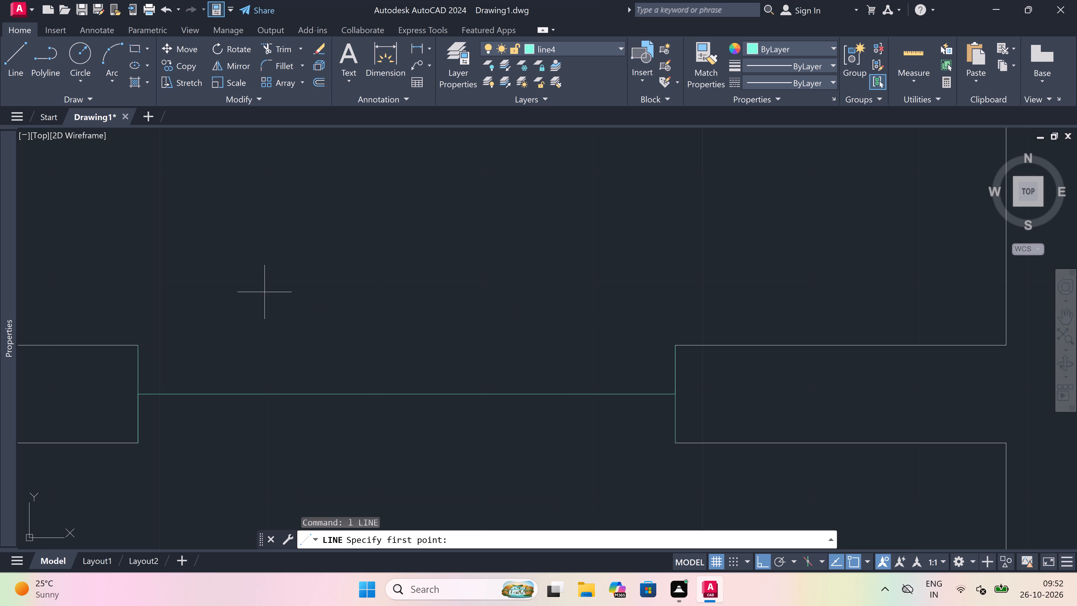
pyautogui.click(142, 344)
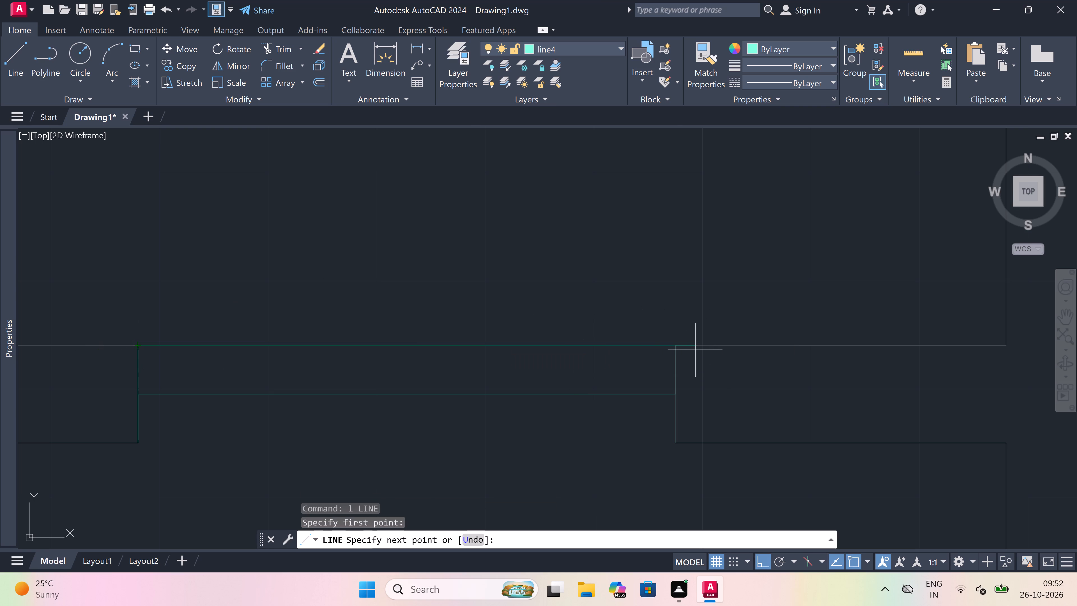
pyautogui.click(680, 343)
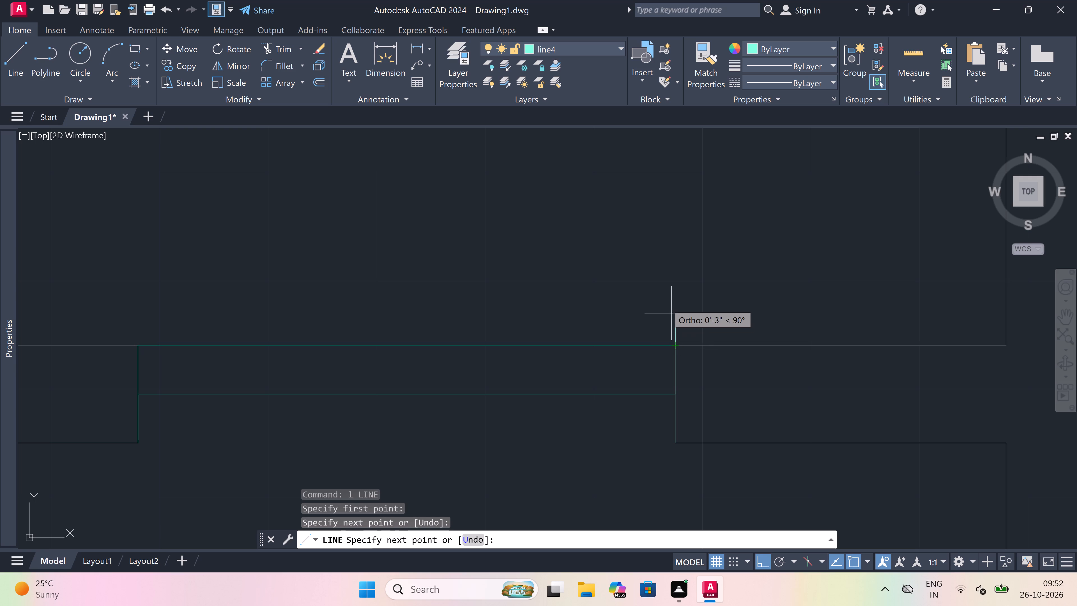
pyautogui.press('Escape')
pyautogui.scroll(-3, 666, 300)
pyautogui.scroll(3, 668, 326)
pyautogui.press('space')
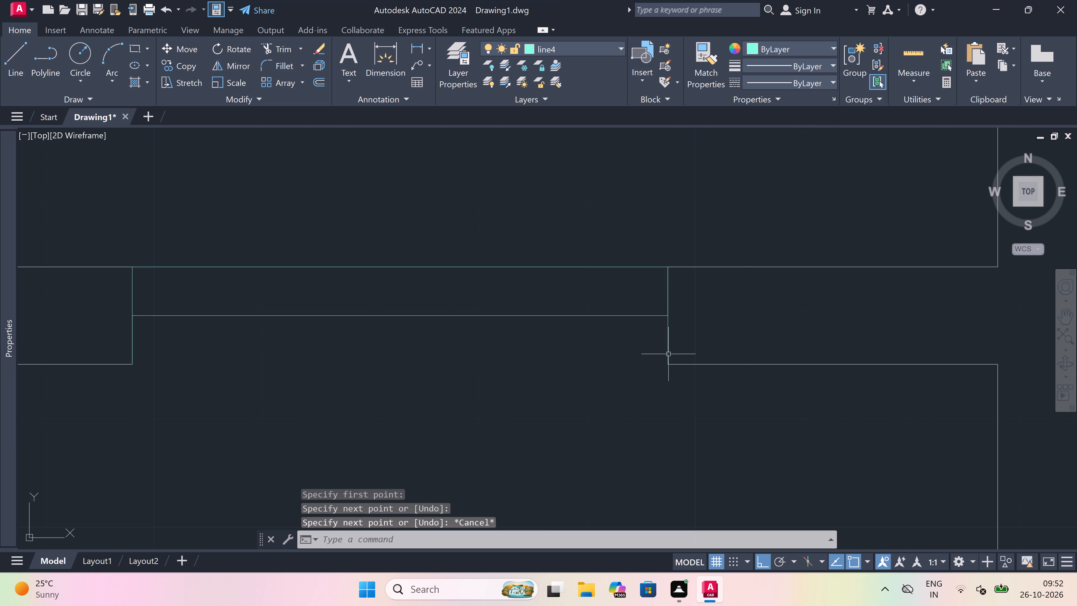
pyautogui.click(668, 359)
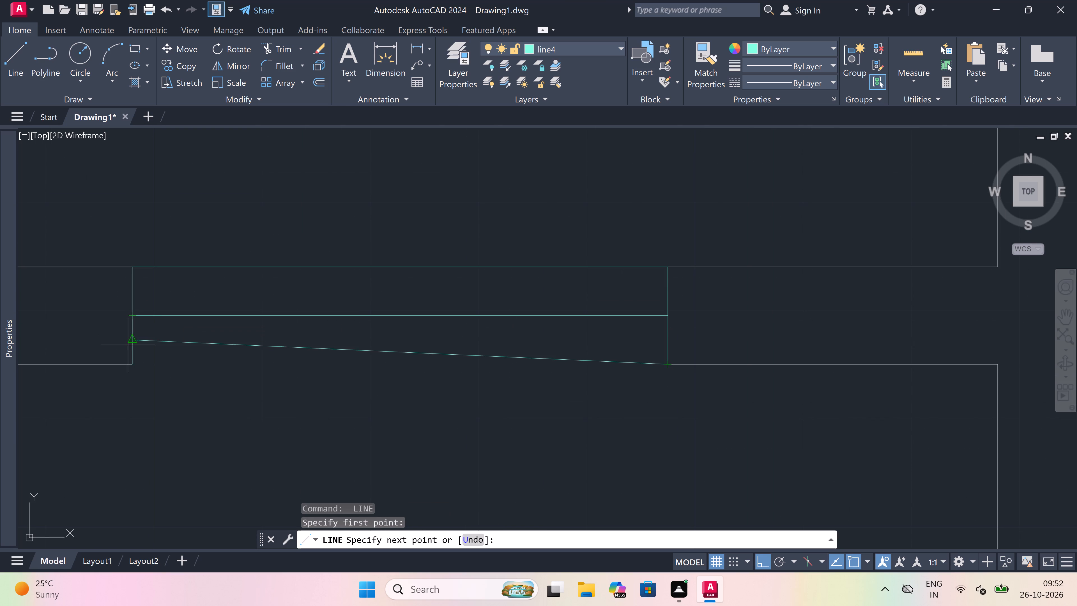
pyautogui.moveTo(132, 364); pyautogui.dragTo(141, 356)
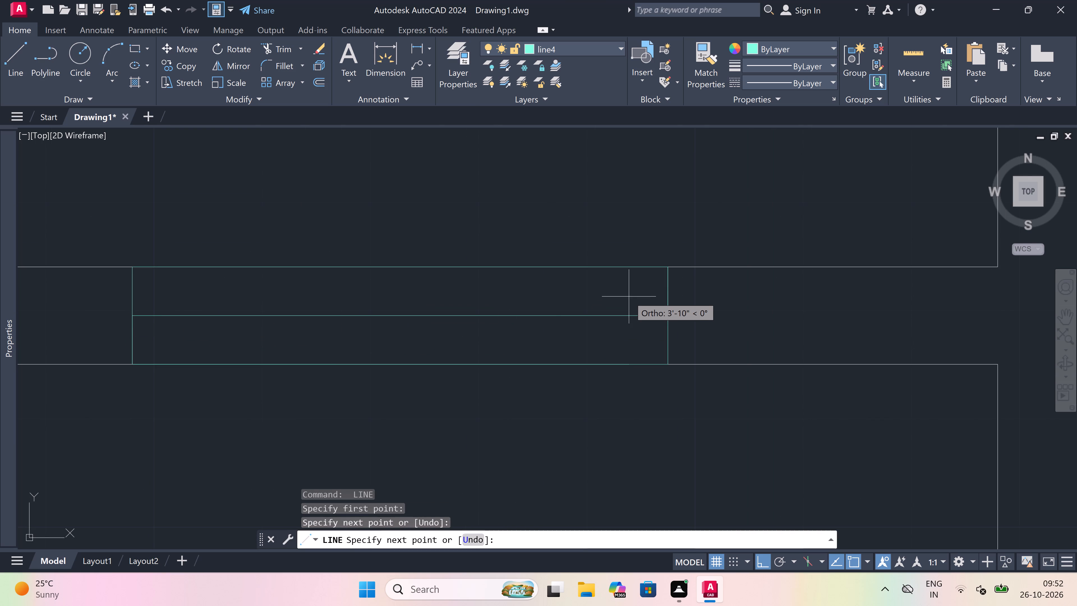
pyautogui.press('Escape')
pyautogui.scroll(-7, 524, 327)
pyautogui.press('space')
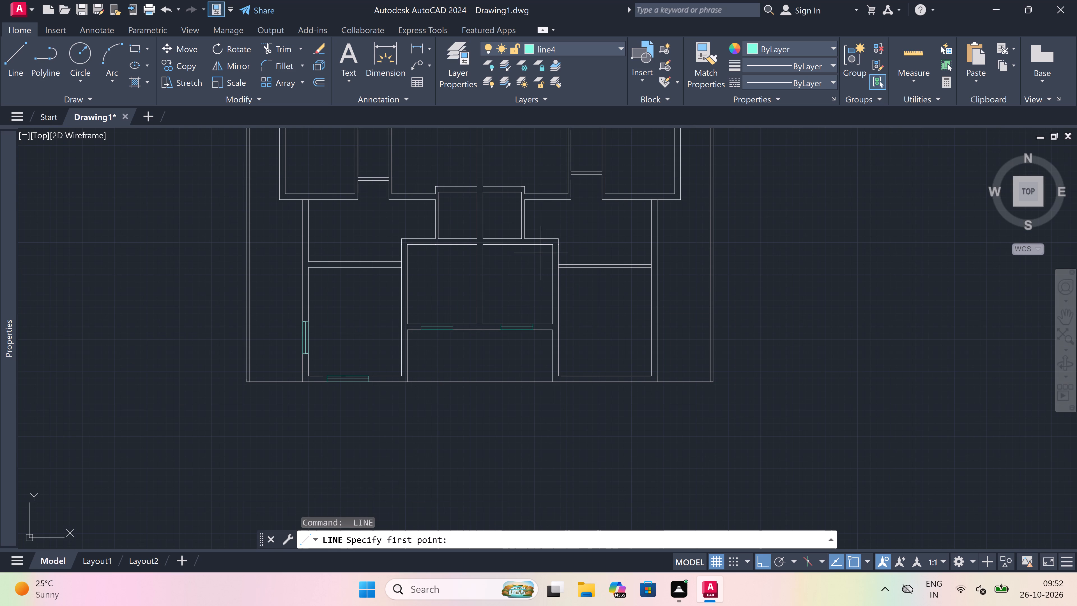
# Draw a window frame in the bottom wall of the lower-right room: two jambs across the wall joined by a 5'4.6" horizontal centre line.
pyautogui.scroll(5, 615, 371)
pyautogui.scroll(-1, 328, 377)
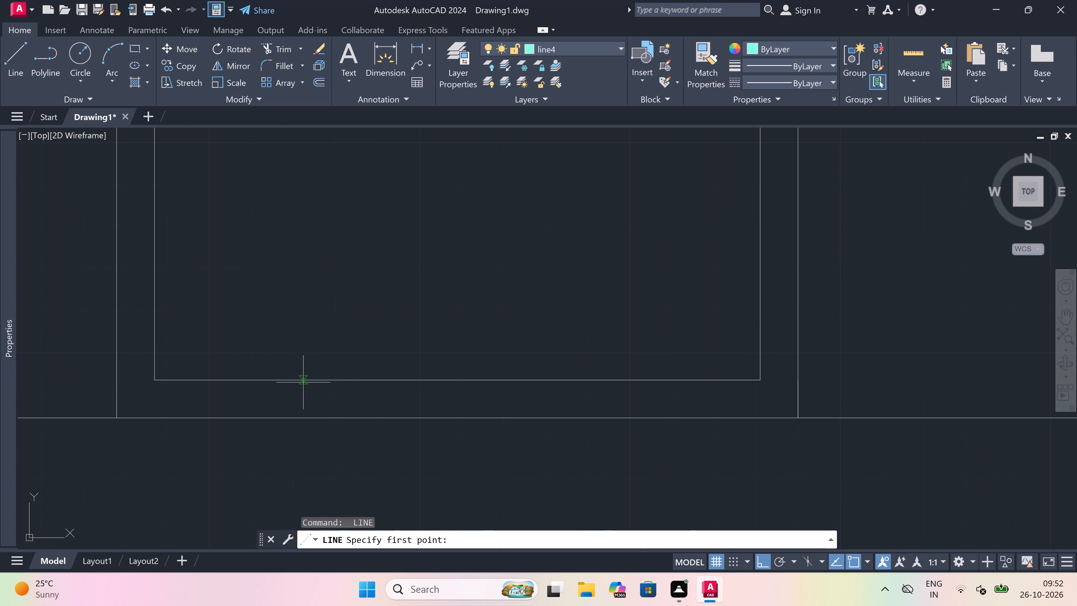
pyautogui.click(256, 378)
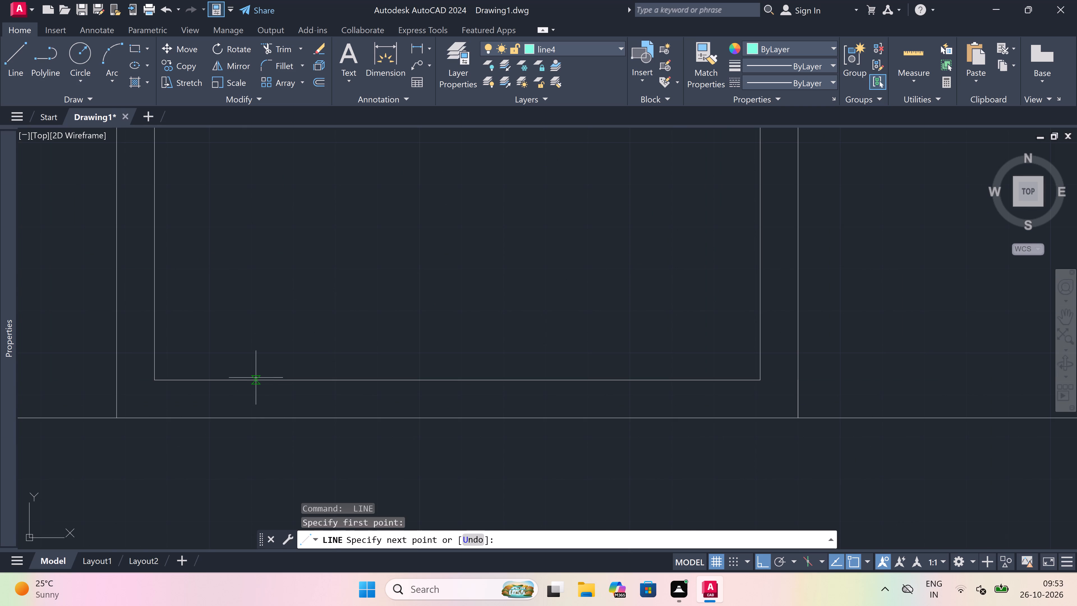
pyautogui.click(250, 411)
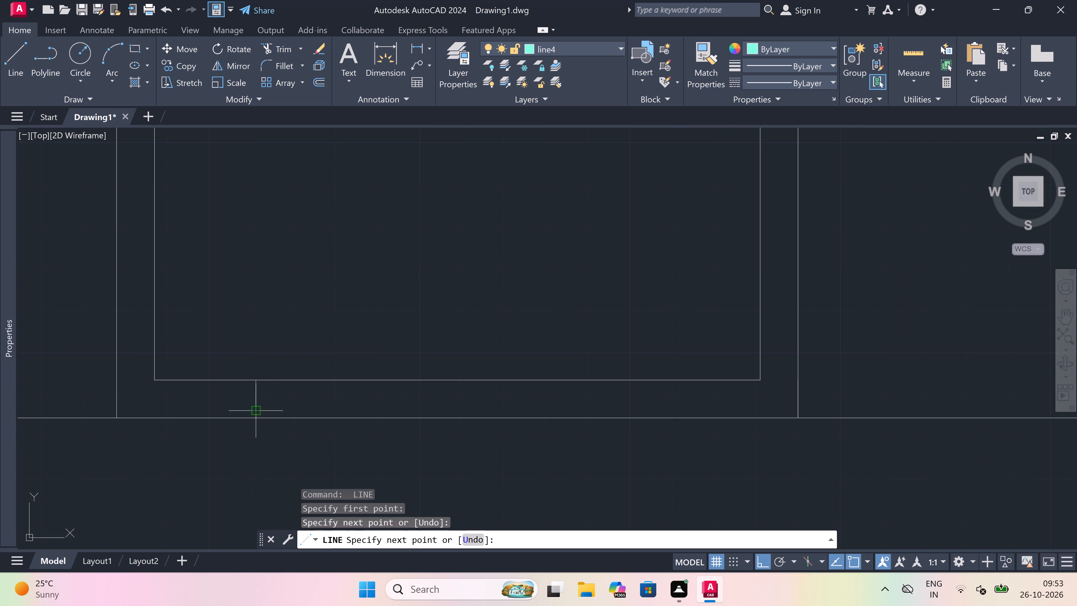
pyautogui.scroll(2, 253, 413)
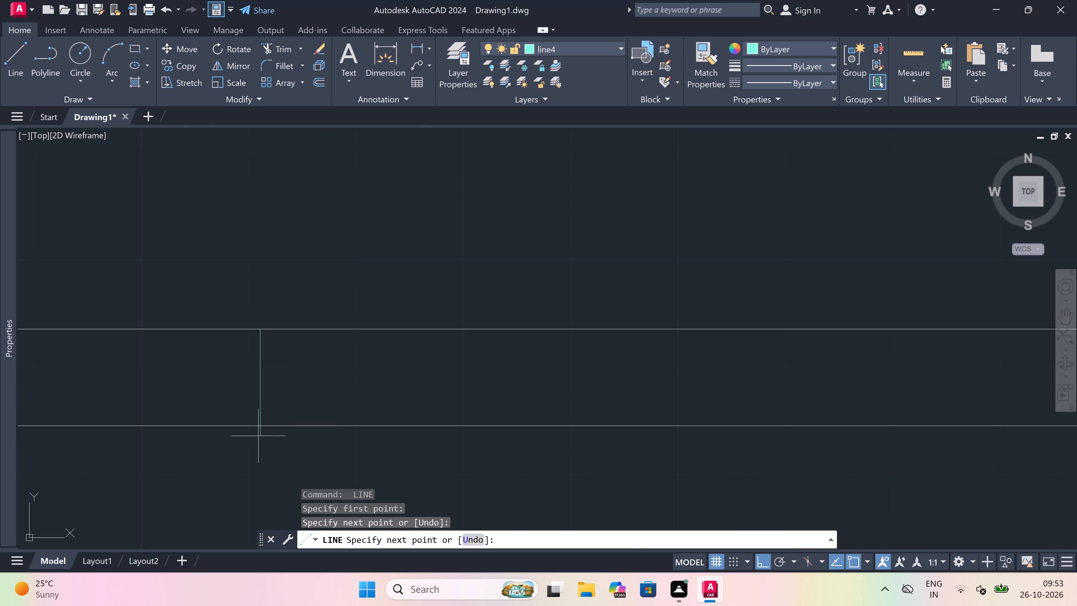
pyautogui.click(262, 428)
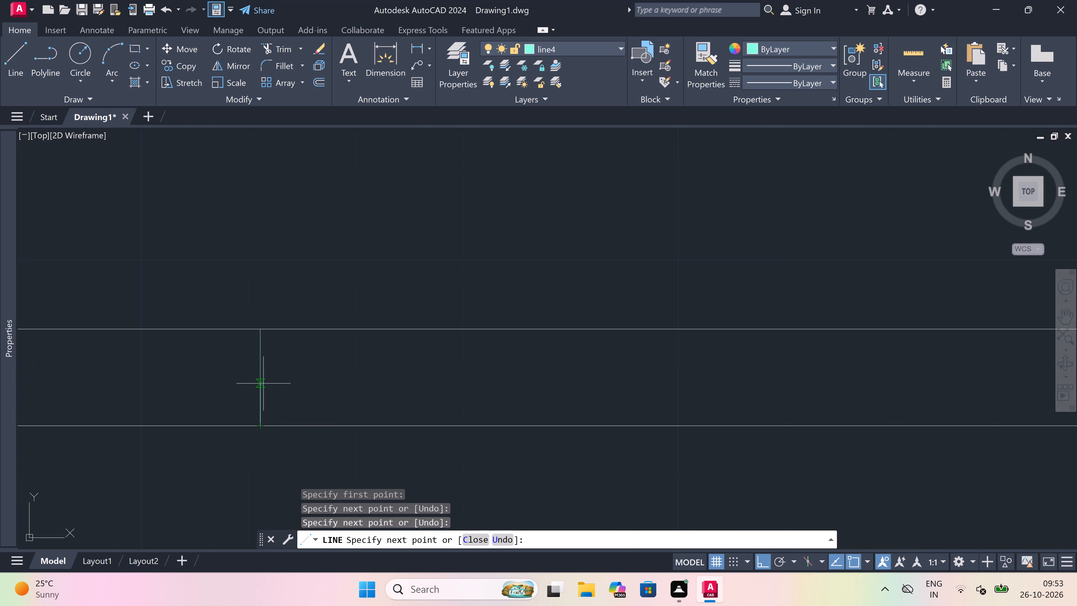
pyautogui.click(263, 382)
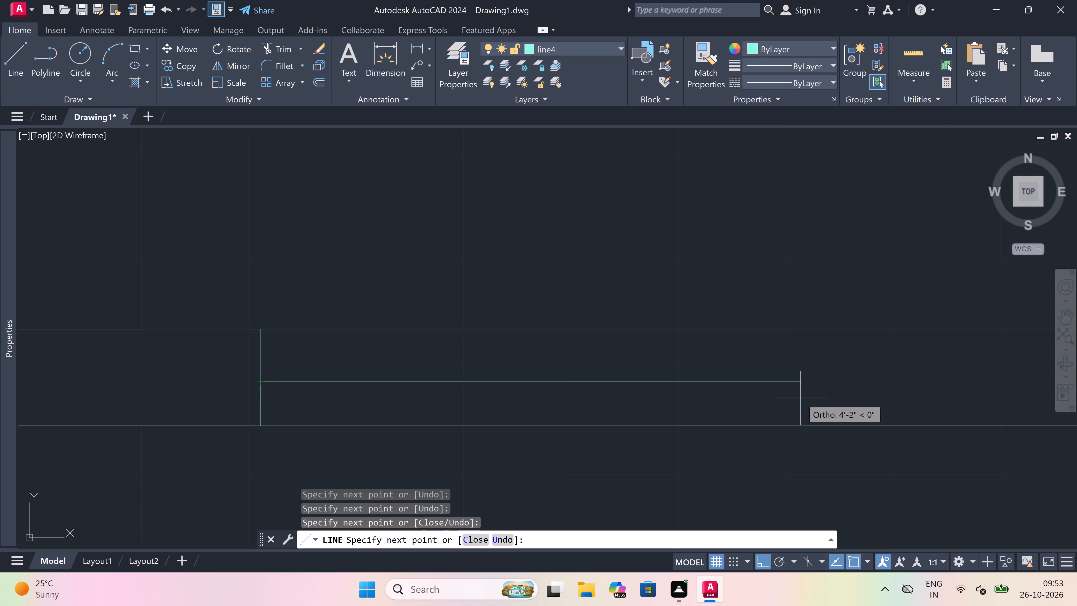
pyautogui.write('5\'4.6"')
pyautogui.press('space')
pyautogui.scroll(-2, 800, 398)
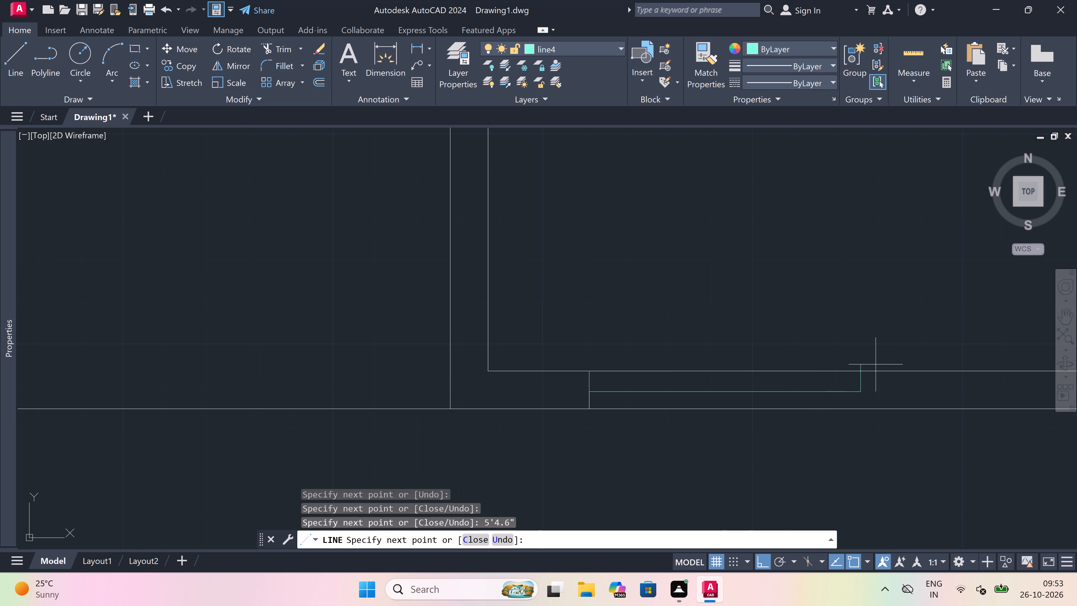
pyautogui.scroll(2, 857, 376)
pyautogui.click(866, 364)
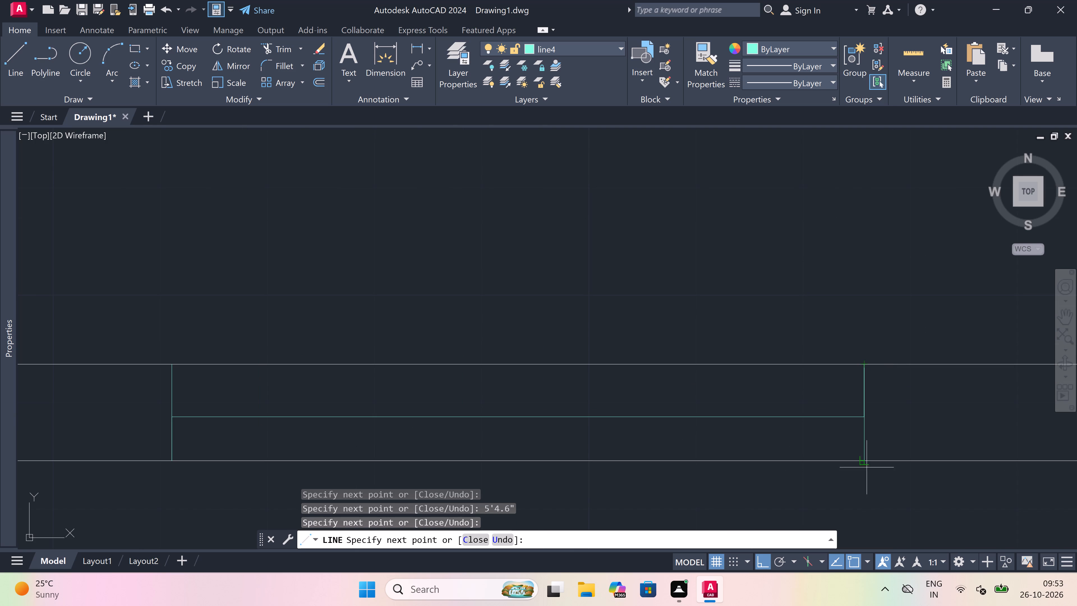
pyautogui.click(867, 461)
pyautogui.press('Escape')
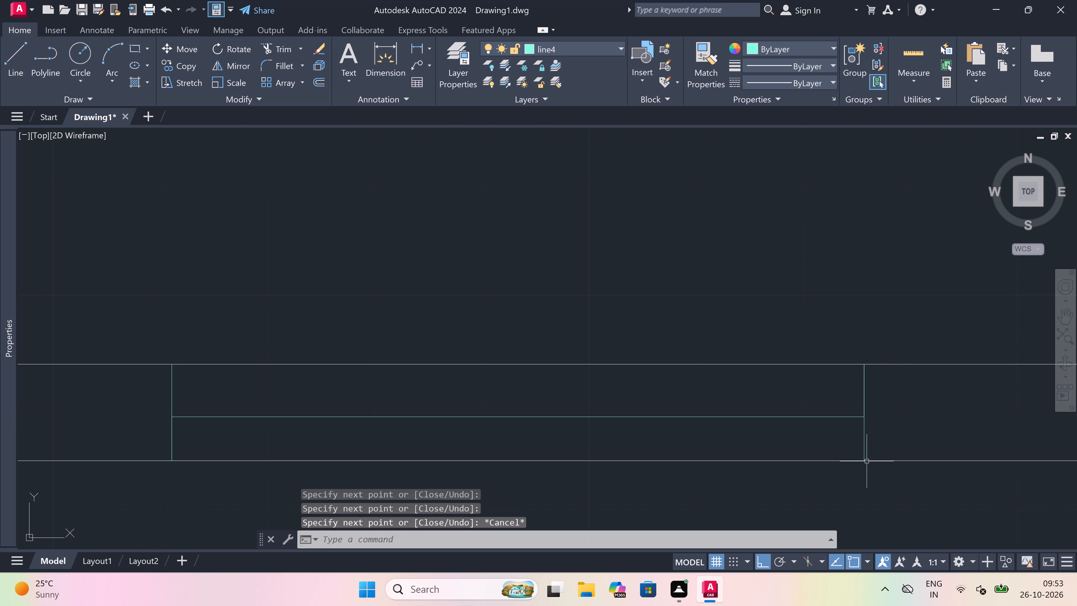
# Trim both wall lines between the jambs of the lower-right room's bottom window.
pyautogui.write('tr')
pyautogui.press('space')
pyautogui.click(811, 447)
pyautogui.click(806, 470)
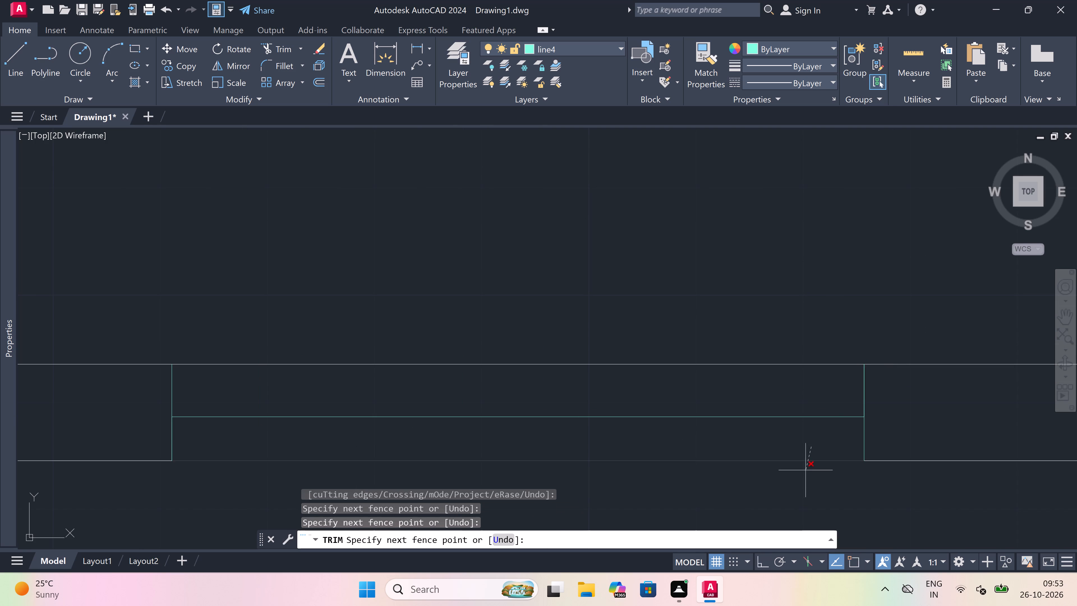
pyautogui.click(752, 364)
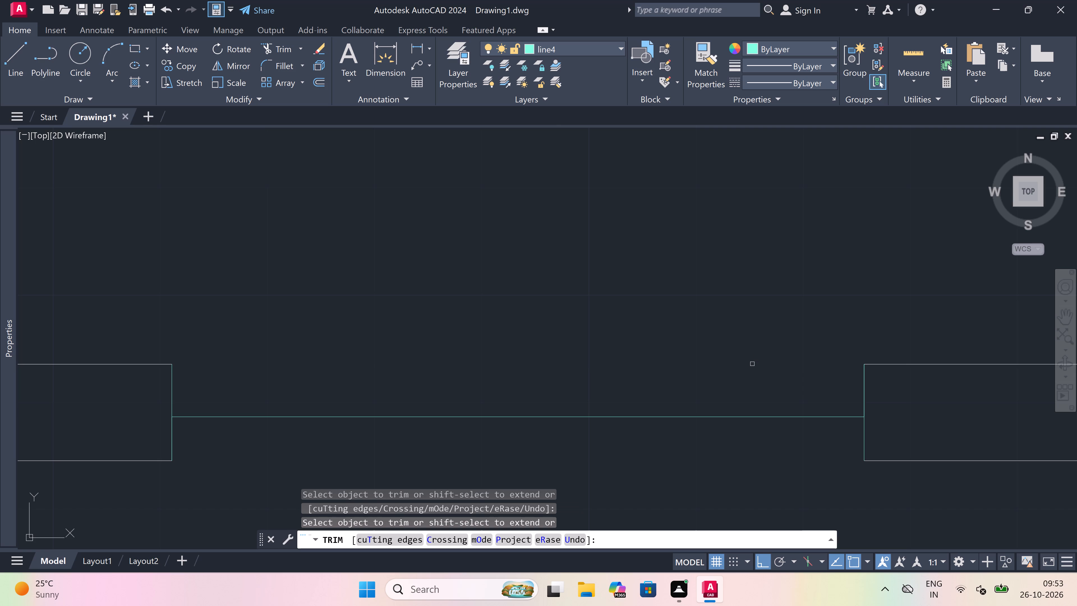
pyautogui.press('Escape')
# Draw the upper and lower horizontal edge lines between the jambs to close the lower-right room's bottom window.
pyautogui.press('l')
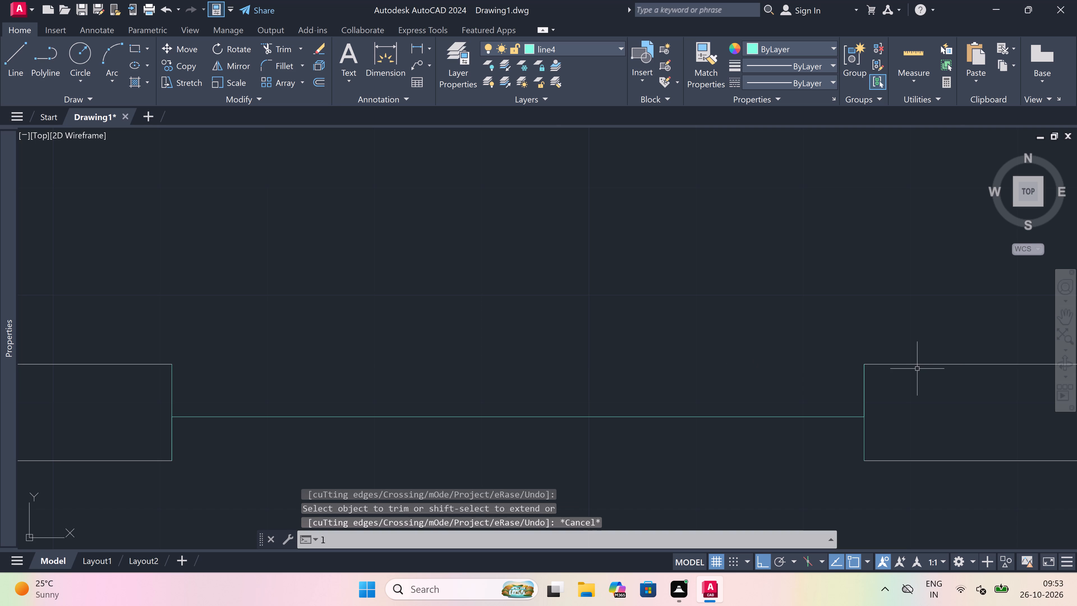
pyautogui.press('space')
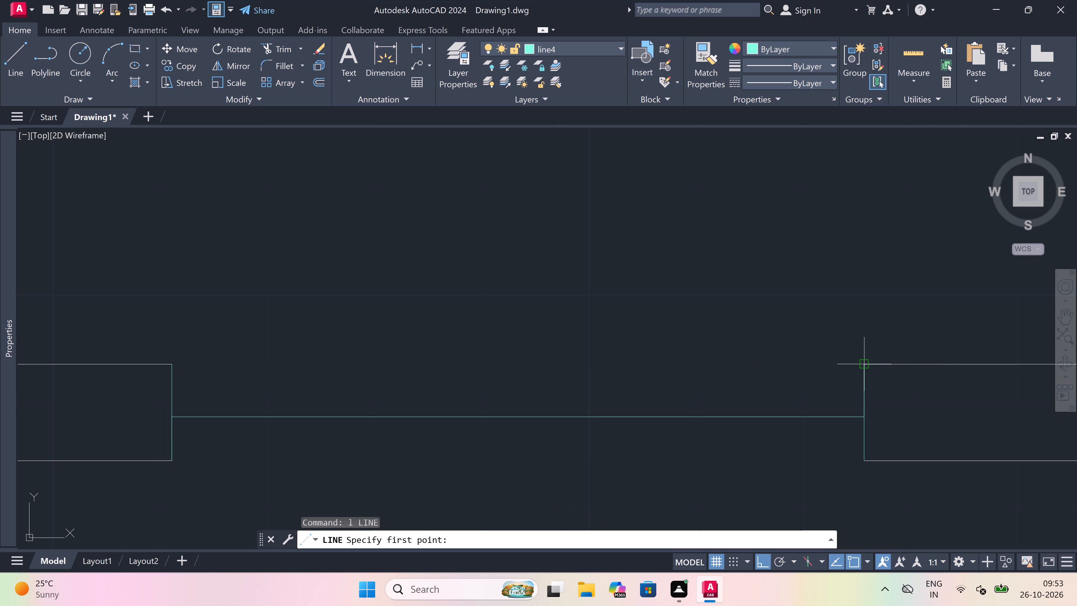
pyautogui.click(866, 364)
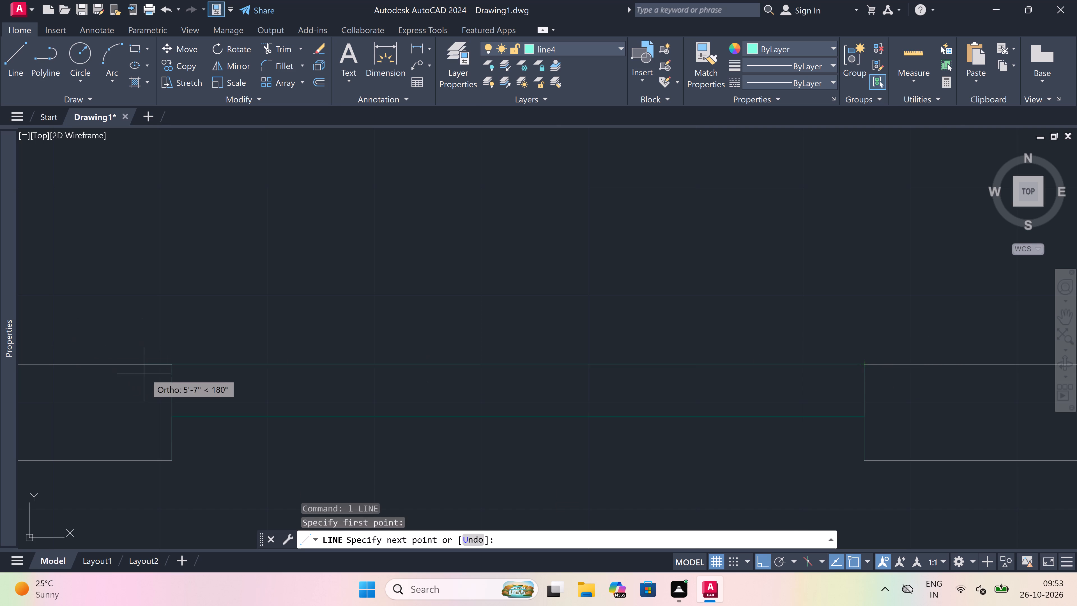
pyautogui.click(166, 364)
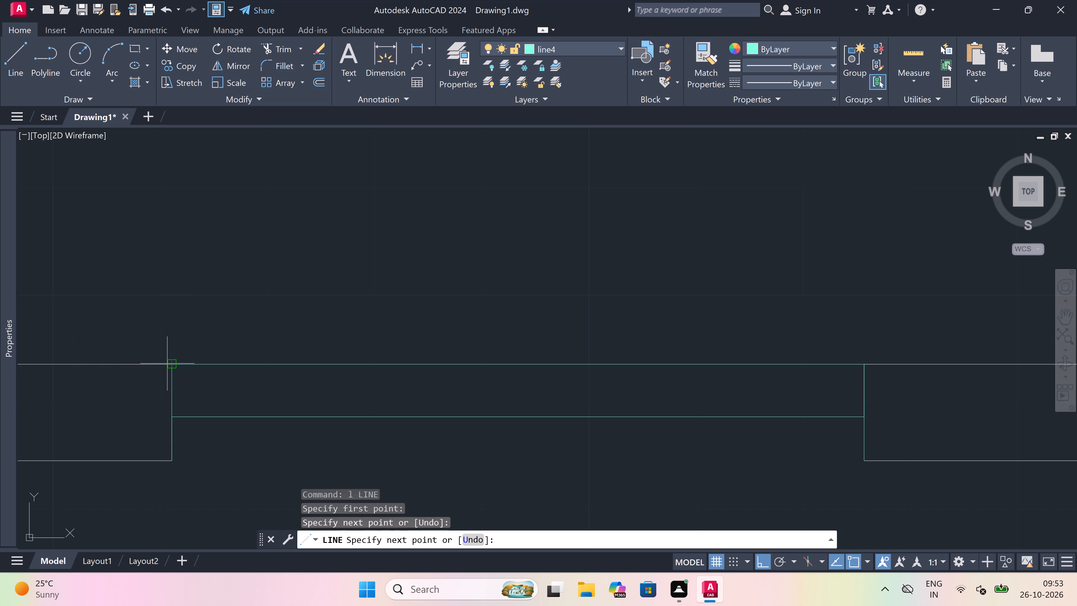
pyautogui.press('Escape')
pyautogui.press('space')
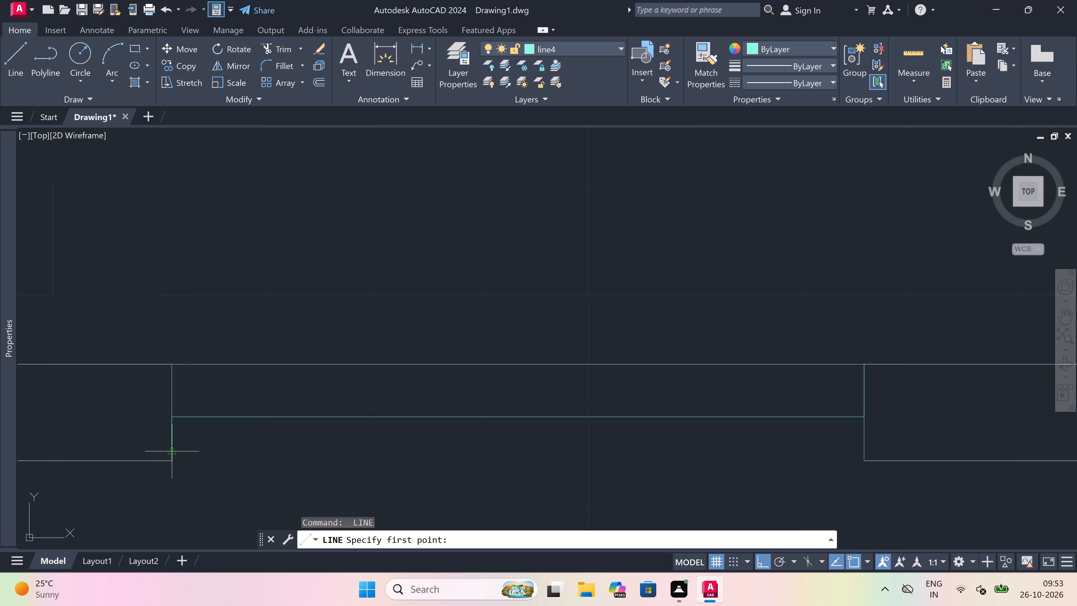
pyautogui.moveTo(175, 456); pyautogui.dragTo(178, 456)
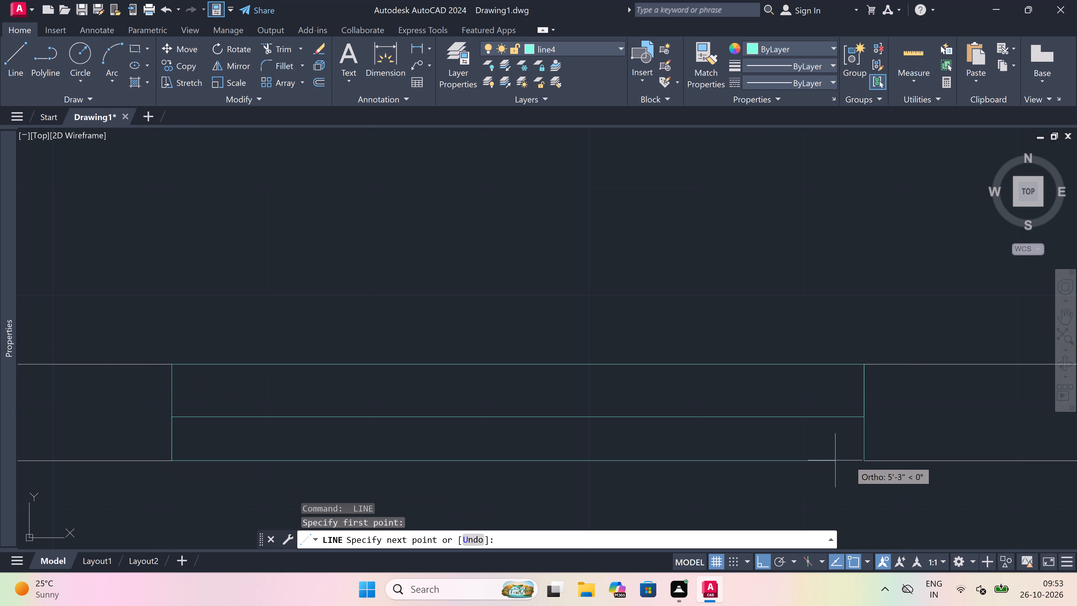
pyautogui.click(868, 459)
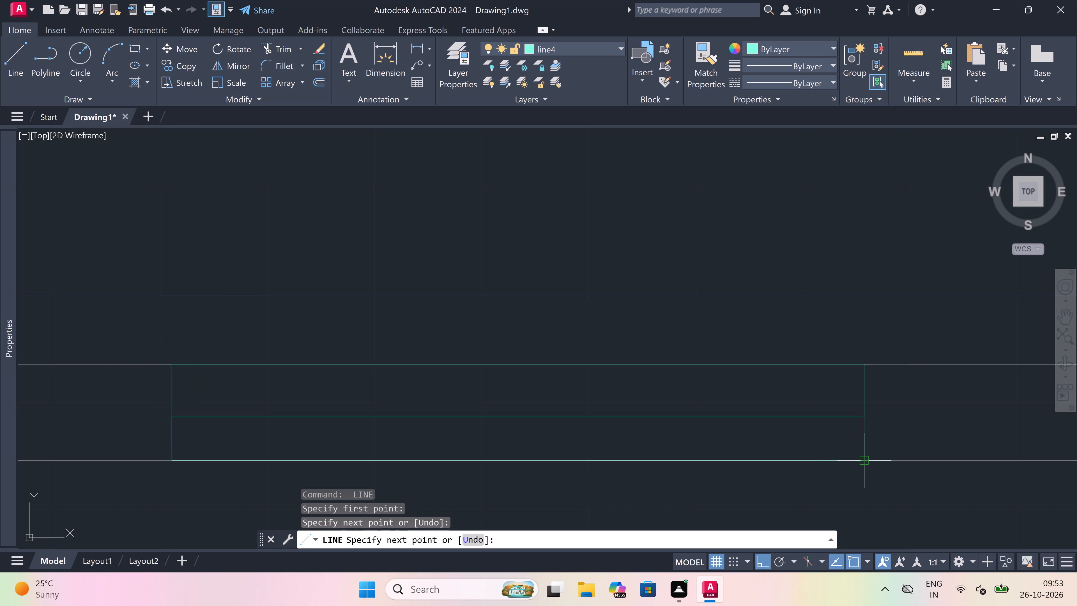
pyautogui.press('Escape')
# Draw a window frame in the right wall of the lower-right room: two jambs across the wall joined by a 4'1.5" vertical centre line.
pyautogui.scroll(-8, 525, 298)
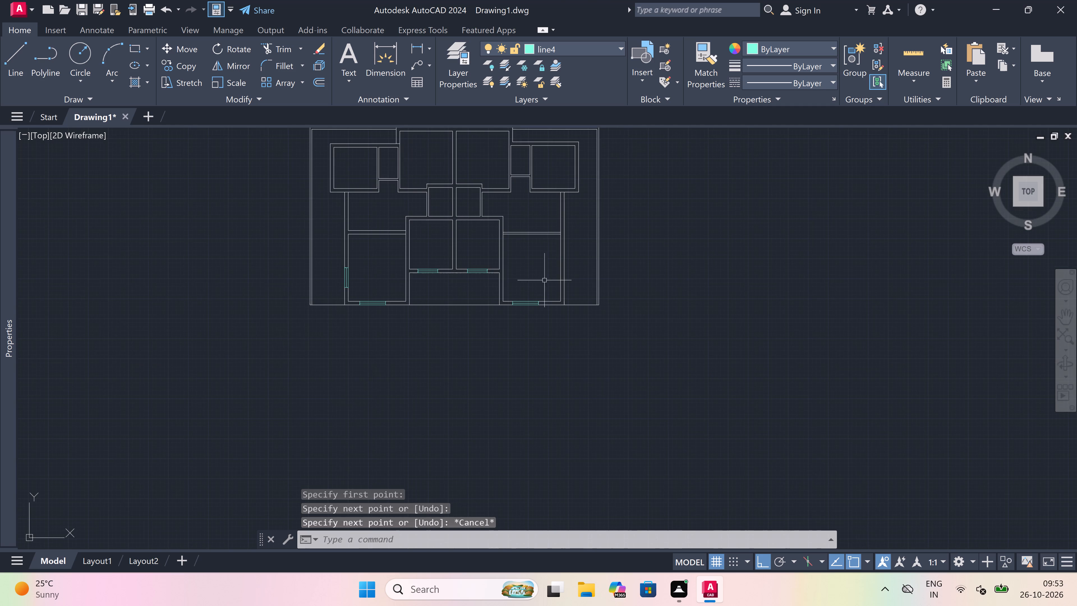
pyautogui.scroll(3, 560, 253)
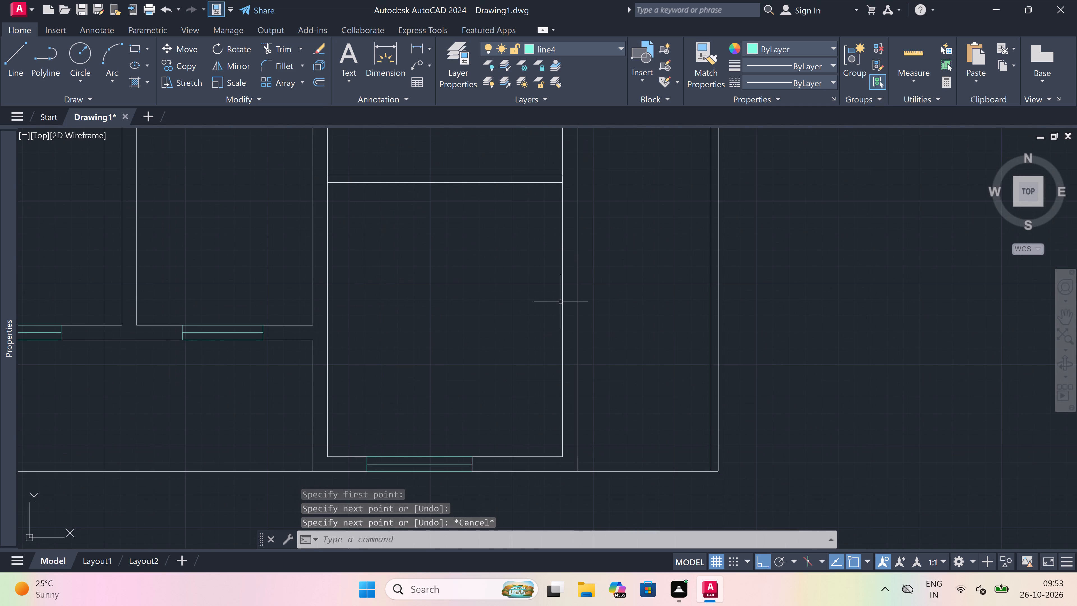
pyautogui.scroll(1, 561, 301)
pyautogui.scroll(-3, 562, 327)
pyautogui.scroll(2, 565, 351)
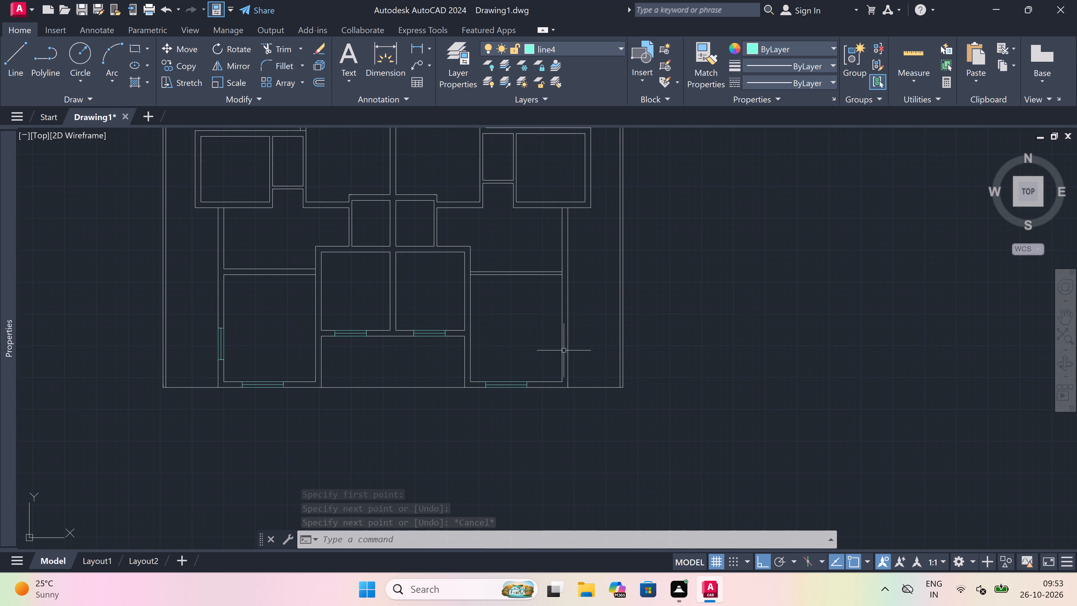
pyautogui.press('space')
pyautogui.click(563, 345)
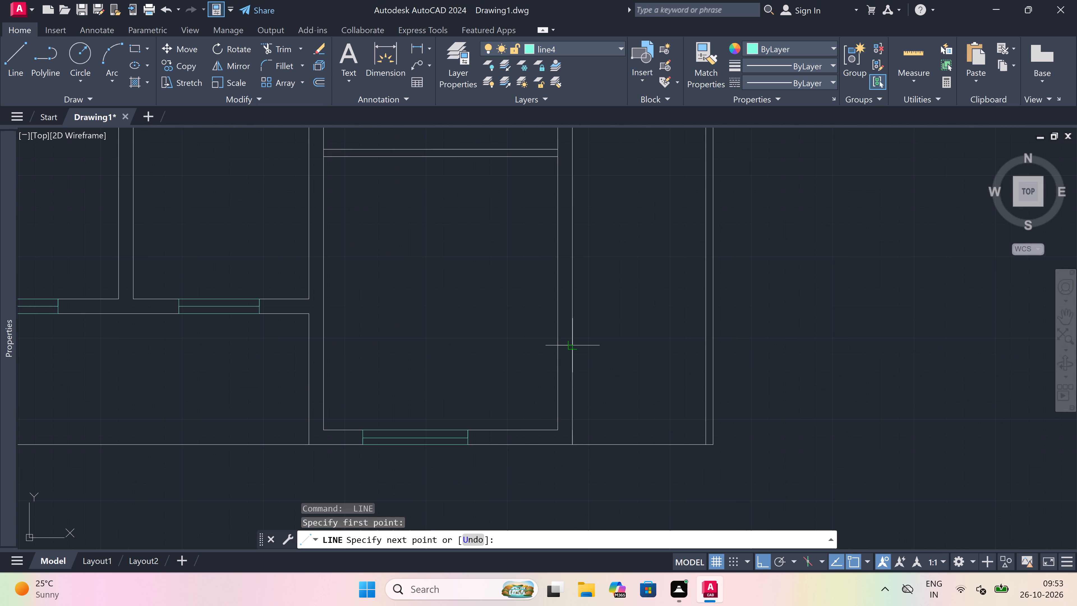
pyautogui.click(573, 349)
pyautogui.moveTo(565, 346); pyautogui.dragTo(564, 334)
pyautogui.scroll(1, 563, 265)
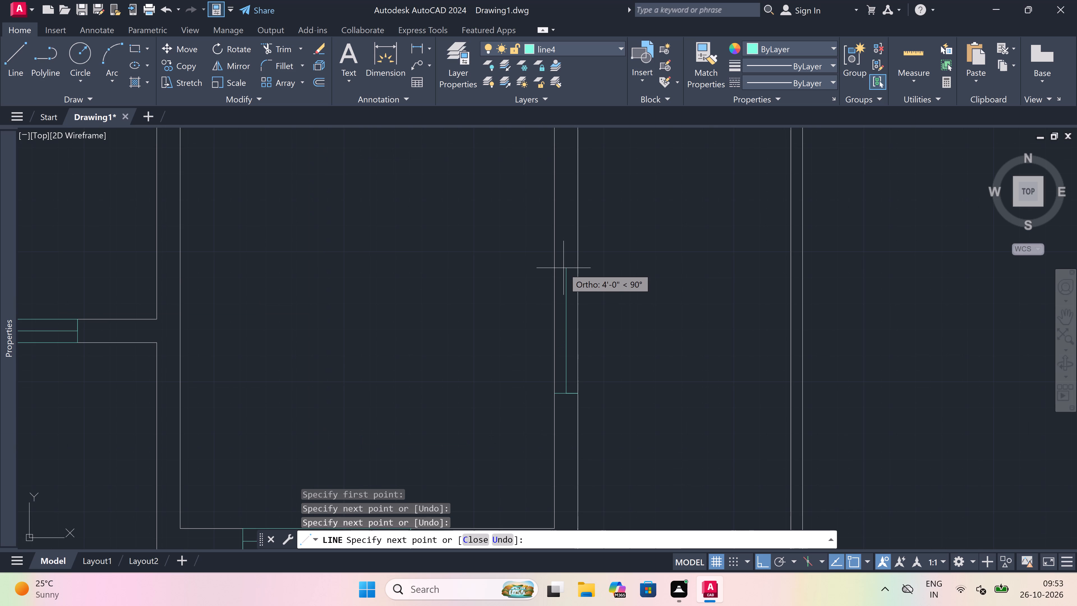
pyautogui.write("4'")
pyautogui.write('1.4')
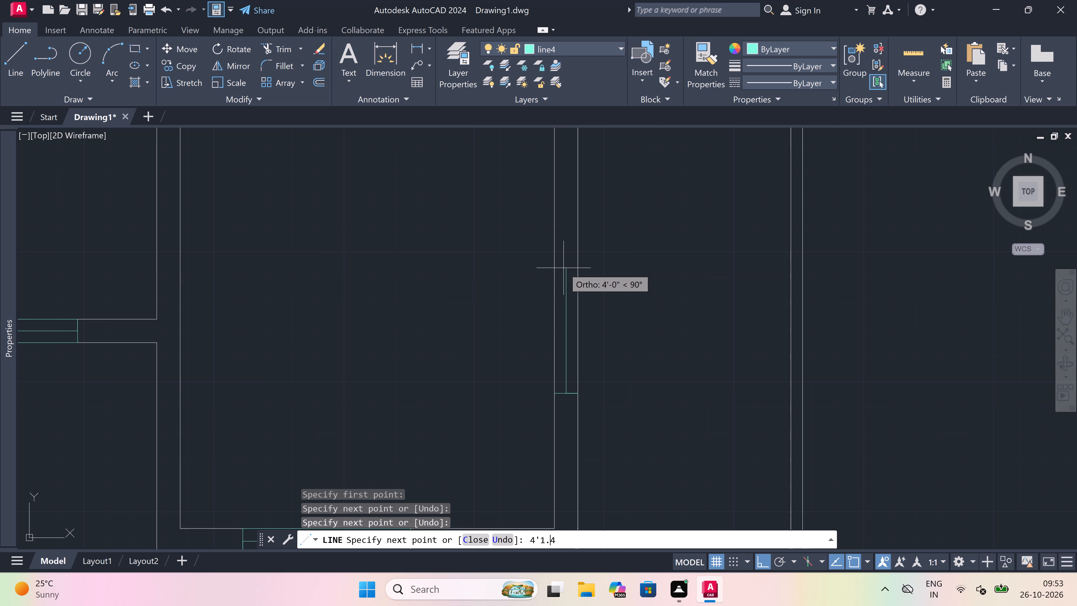
pyautogui.press('BackSpace')
pyautogui.write('5"')
pyautogui.press('space')
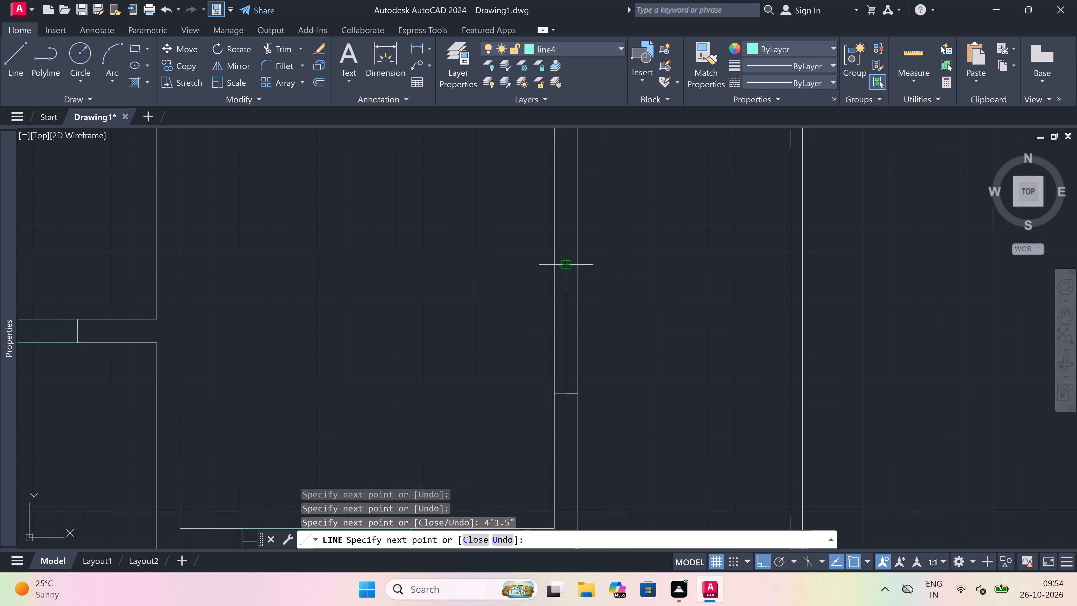
pyautogui.click(557, 264)
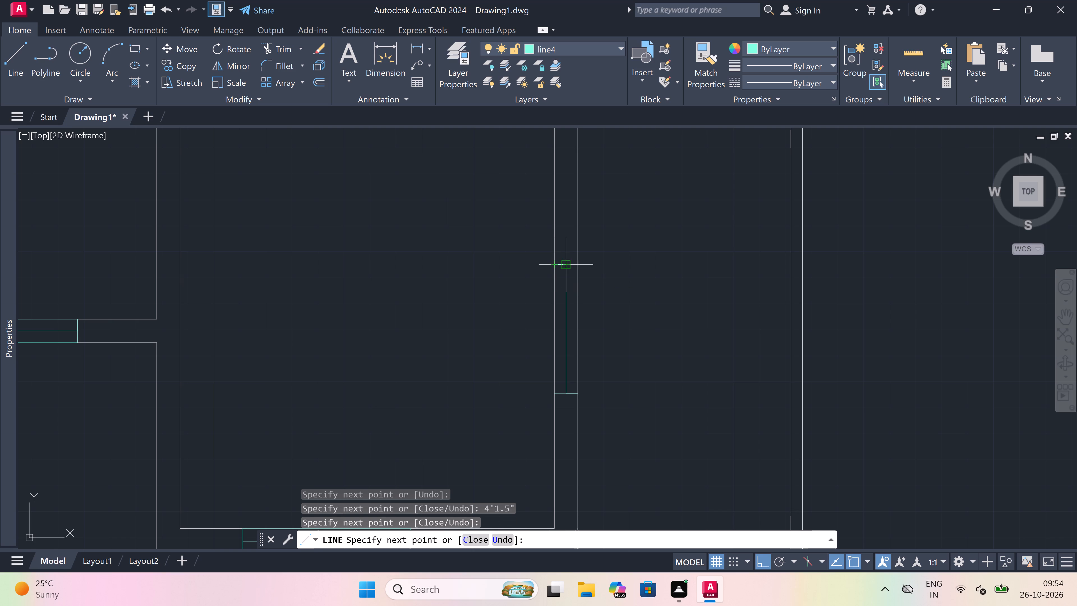
pyautogui.click(578, 266)
pyautogui.press('Escape')
# Trim both wall lines between the jambs of the window in the lower-right room's right wall.
pyautogui.scroll(1, 572, 284)
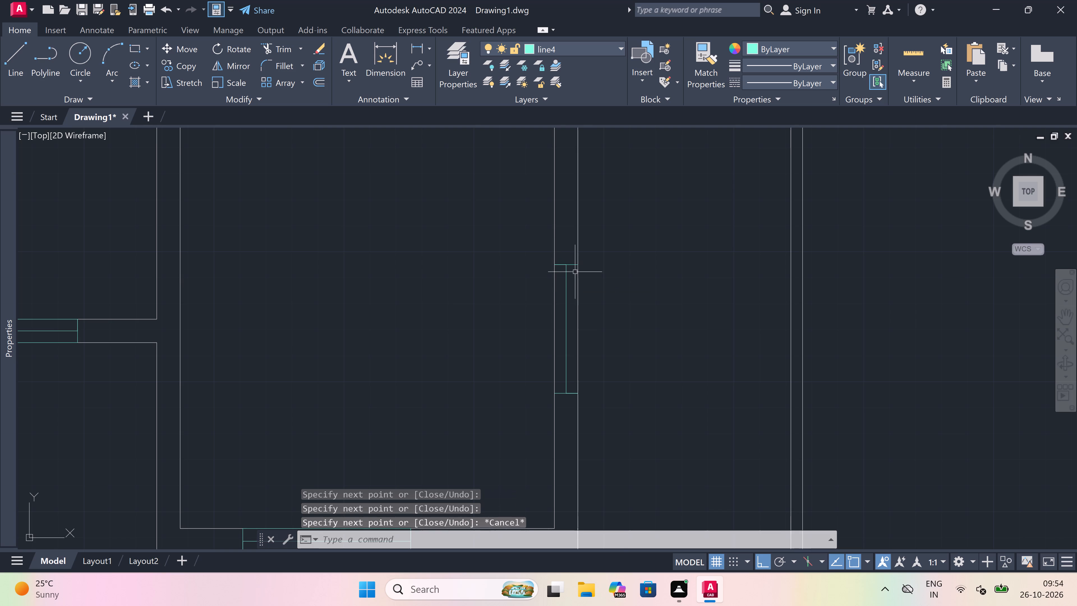
pyautogui.scroll(1, 565, 344)
pyautogui.scroll(-1, 565, 343)
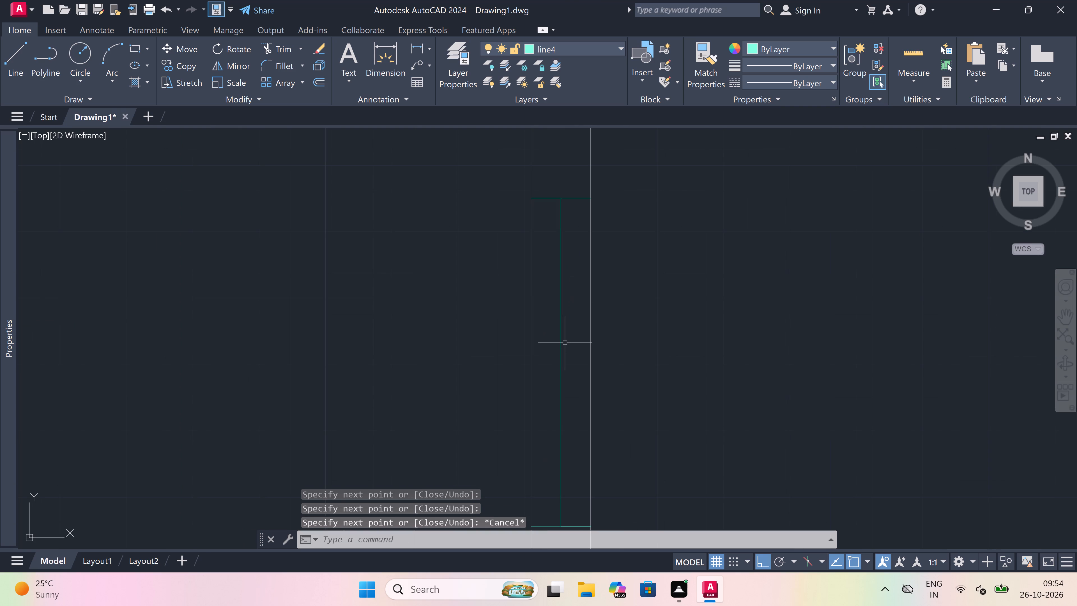
pyautogui.write('tr')
pyautogui.press('space')
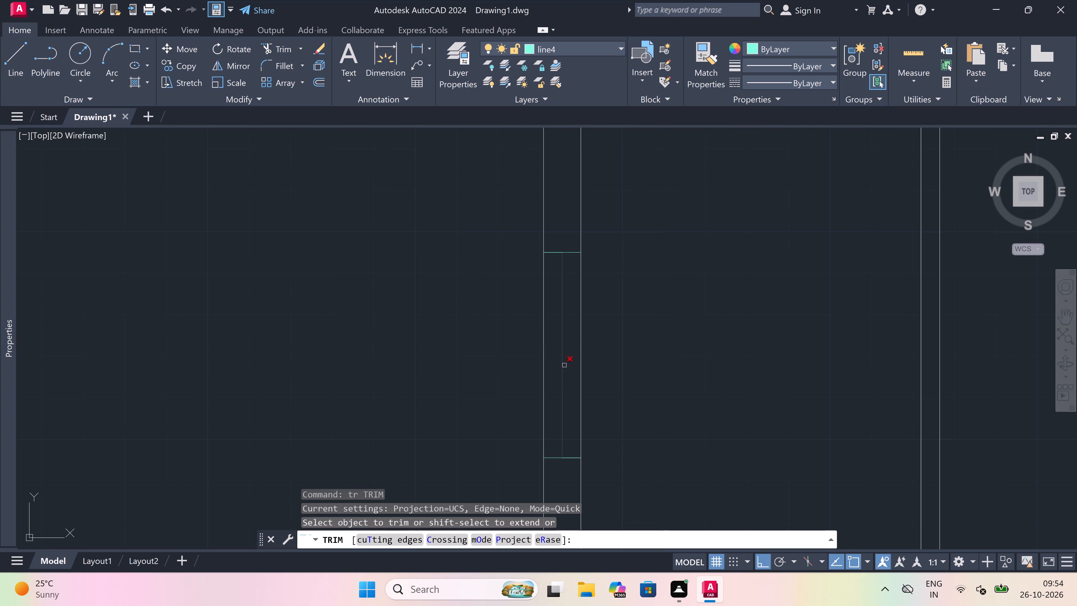
pyautogui.click(573, 359)
pyautogui.click(617, 359)
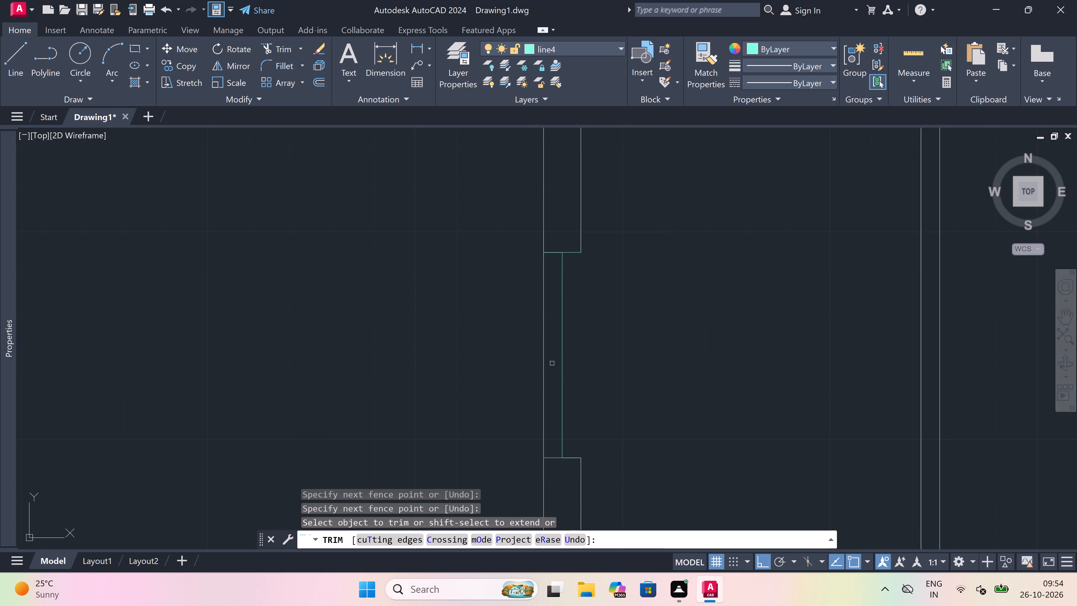
pyautogui.moveTo(548, 357); pyautogui.dragTo(542, 358)
pyautogui.click(522, 361)
pyautogui.press('Escape')
# Draw the left and right vertical edge lines between the jambs to close the window in the lower-right room's right wall.
pyautogui.press('l')
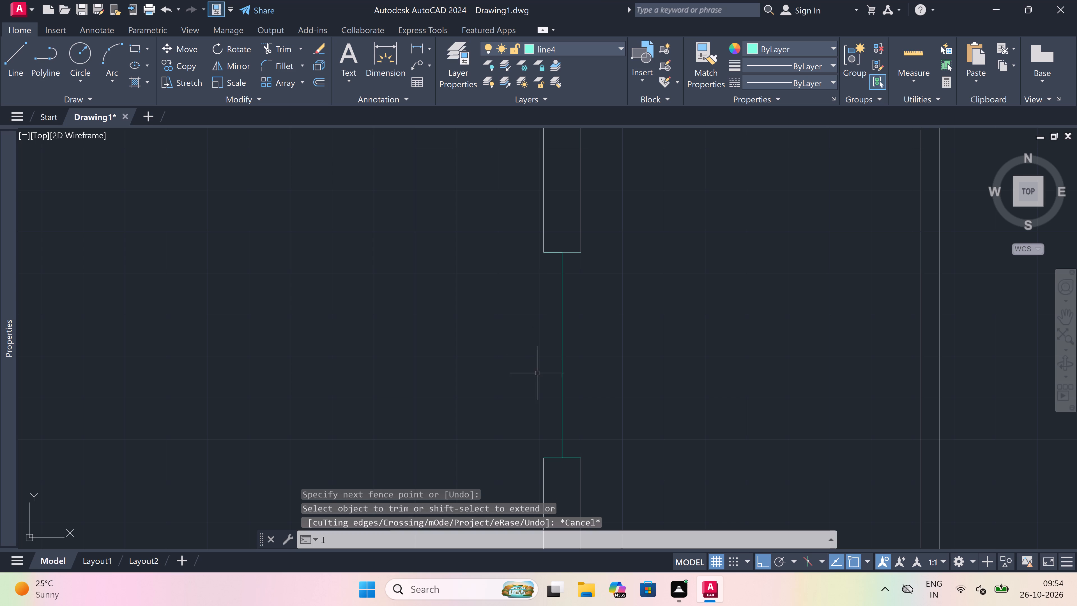
pyautogui.press('space')
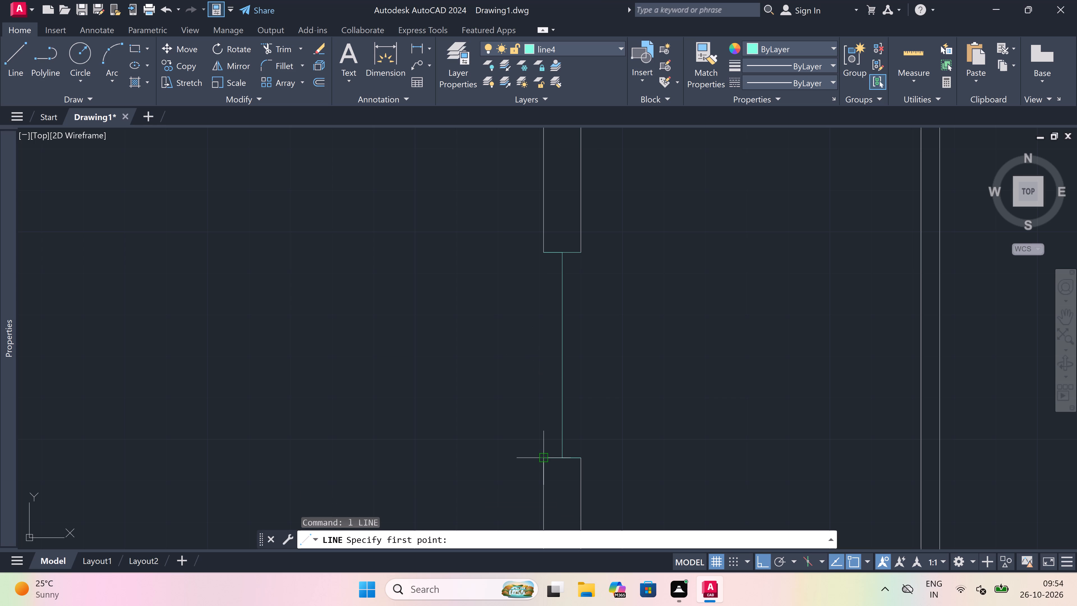
pyautogui.moveTo(548, 457); pyautogui.dragTo(547, 428)
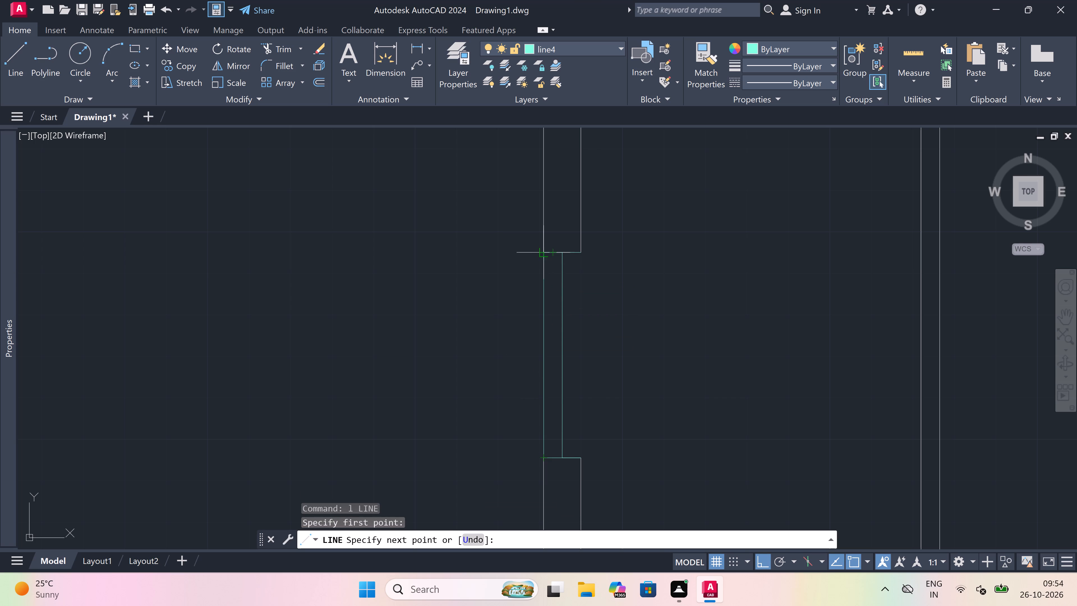
pyautogui.click(543, 254)
pyautogui.press('Escape')
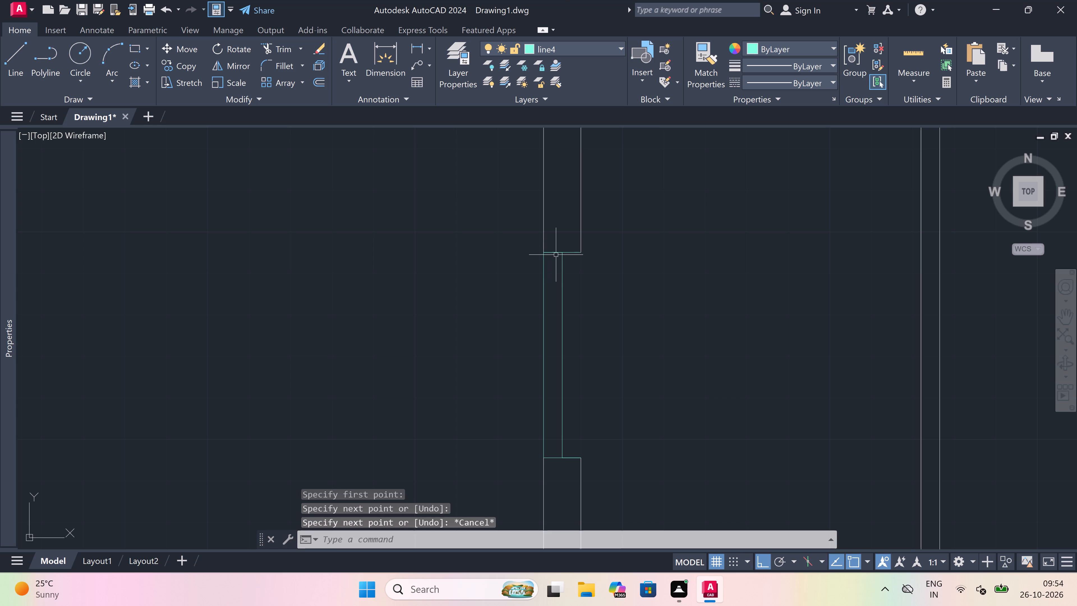
pyautogui.press('space')
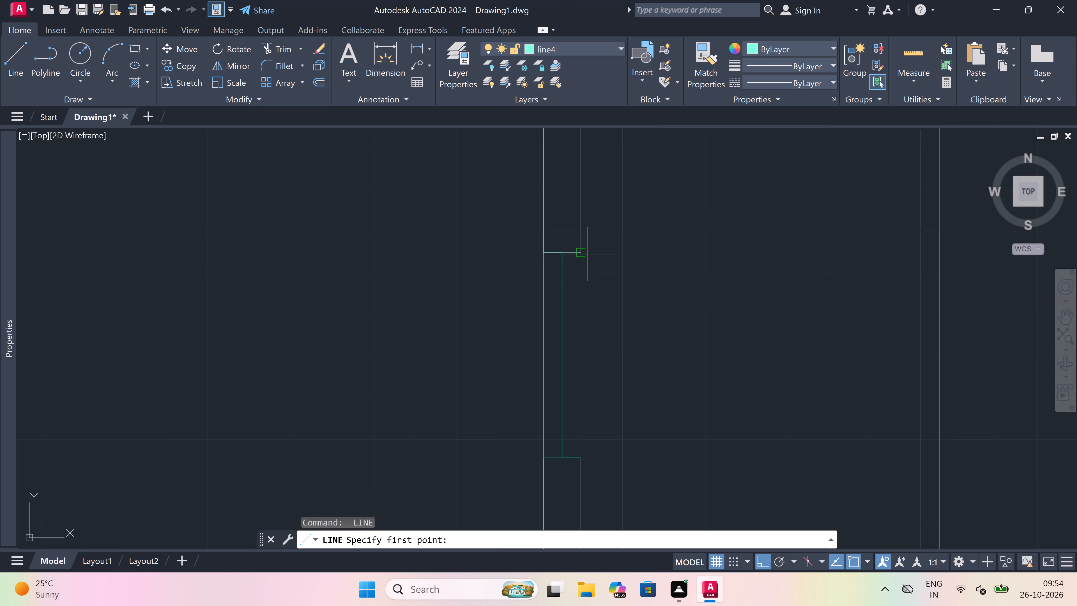
pyautogui.moveTo(585, 252); pyautogui.dragTo(585, 268)
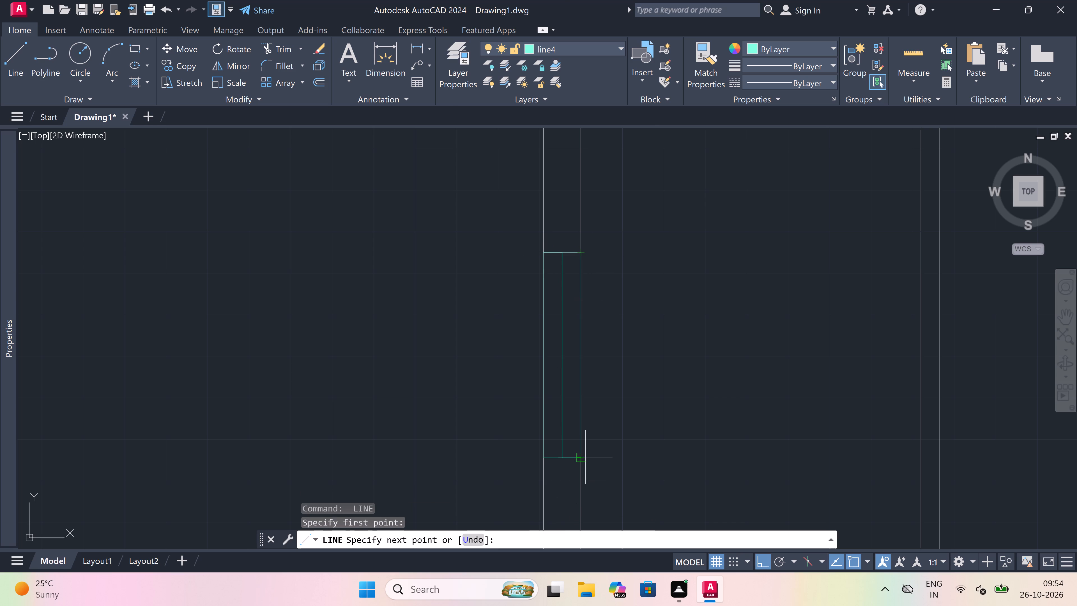
pyautogui.click(583, 459)
pyautogui.press('Escape')
# Draw a window frame in the upper-right room's right wall: two jambs across the wall joined by a 5'4.5" vertical centre line.
pyautogui.scroll(-2, 571, 344)
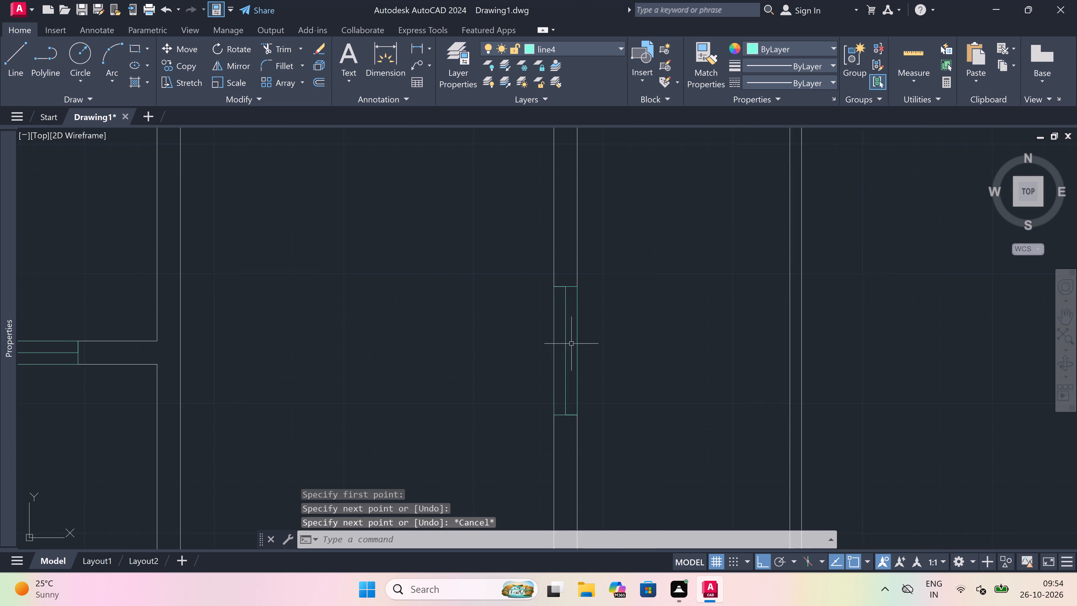
pyautogui.scroll(-3, 571, 344)
pyautogui.scroll(2, 552, 203)
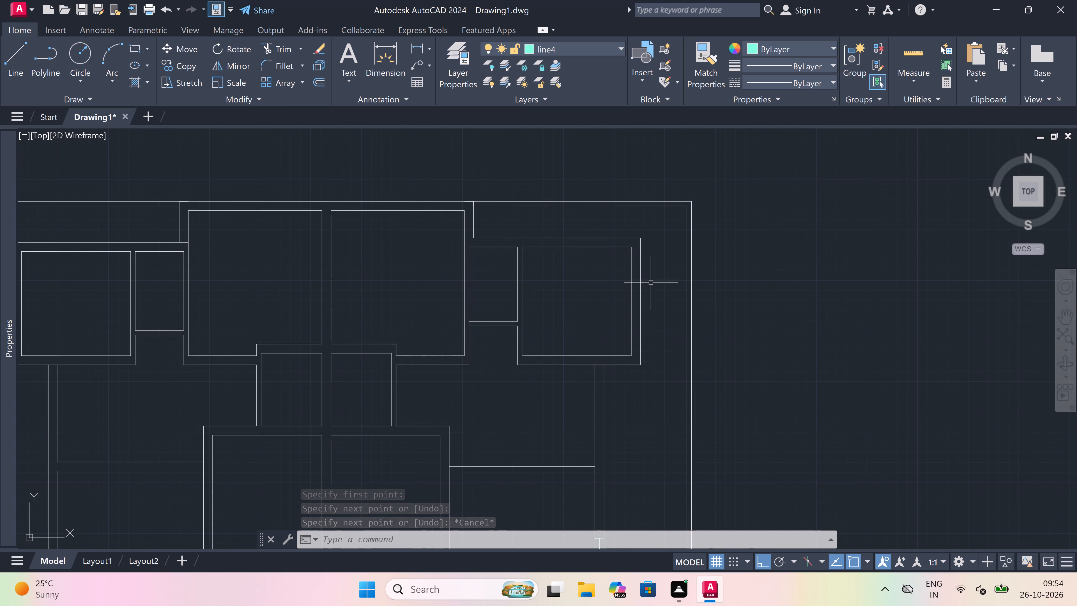
pyautogui.scroll(1, 636, 261)
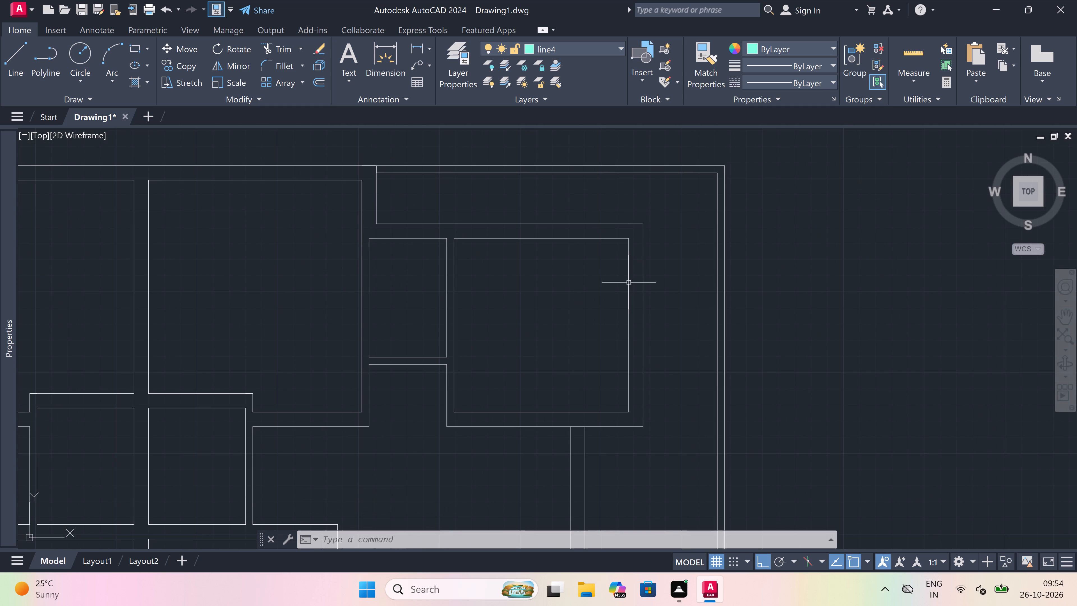
pyautogui.press('space')
pyautogui.click(630, 270)
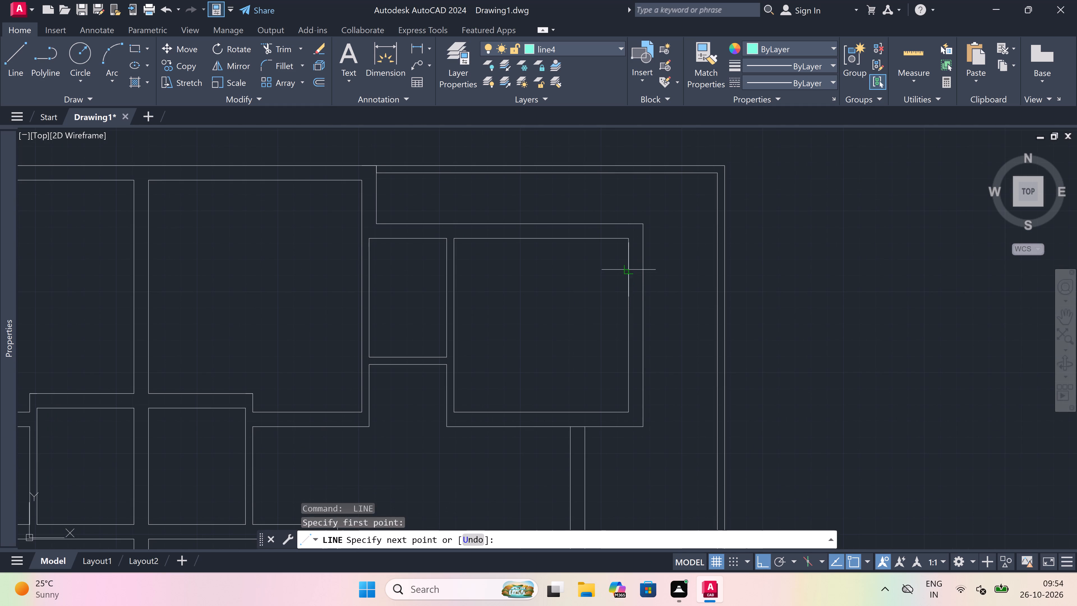
pyautogui.click(644, 273)
pyautogui.click(639, 271)
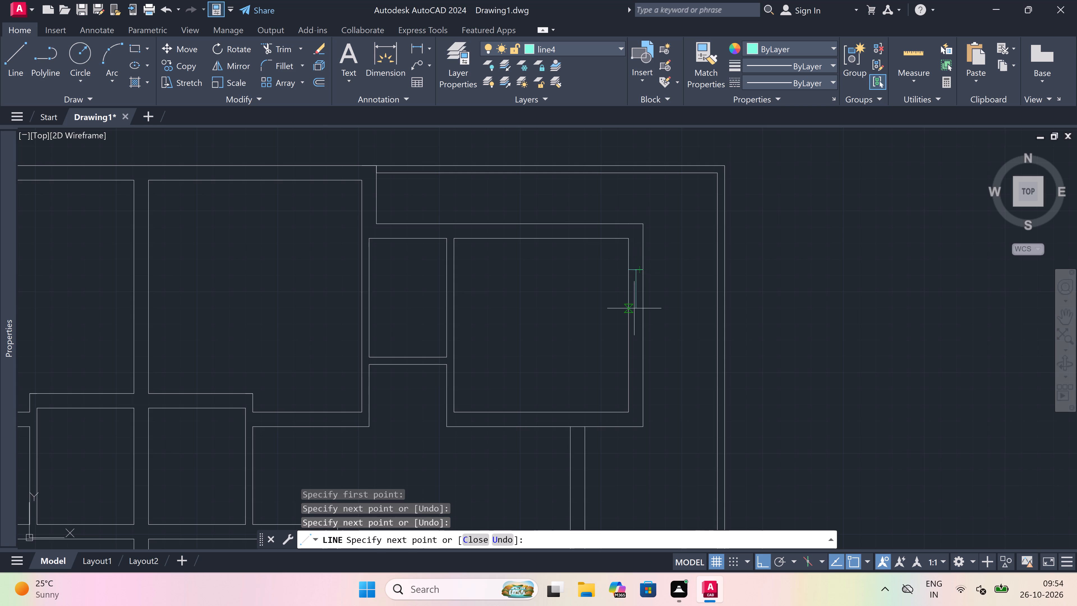
pyautogui.scroll(1, 635, 310)
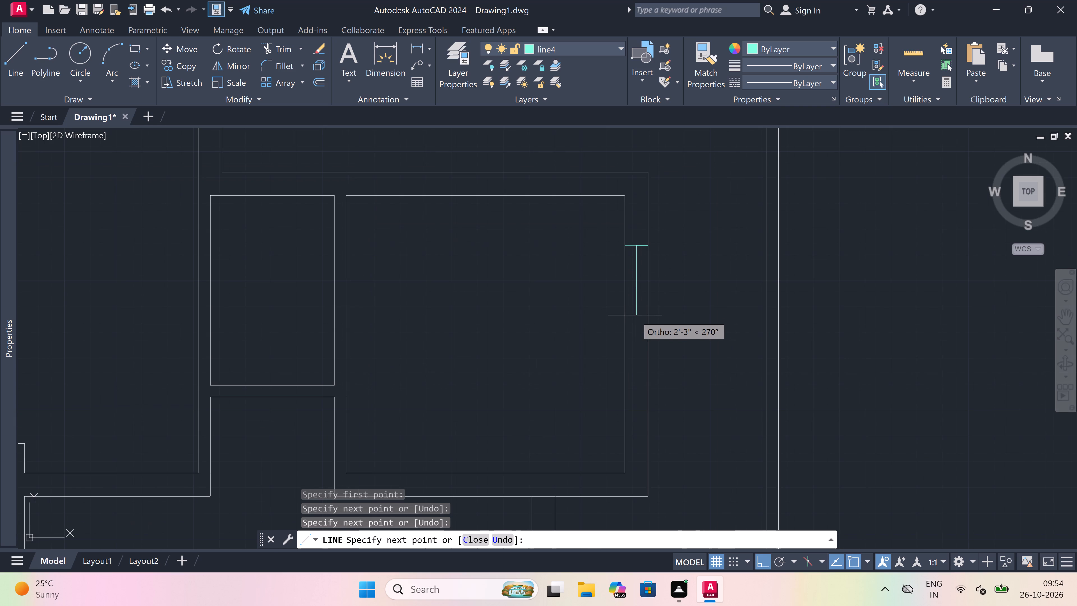
pyautogui.write("5'")
pyautogui.write('4.5')
pyautogui.write('"')
pyautogui.press('space')
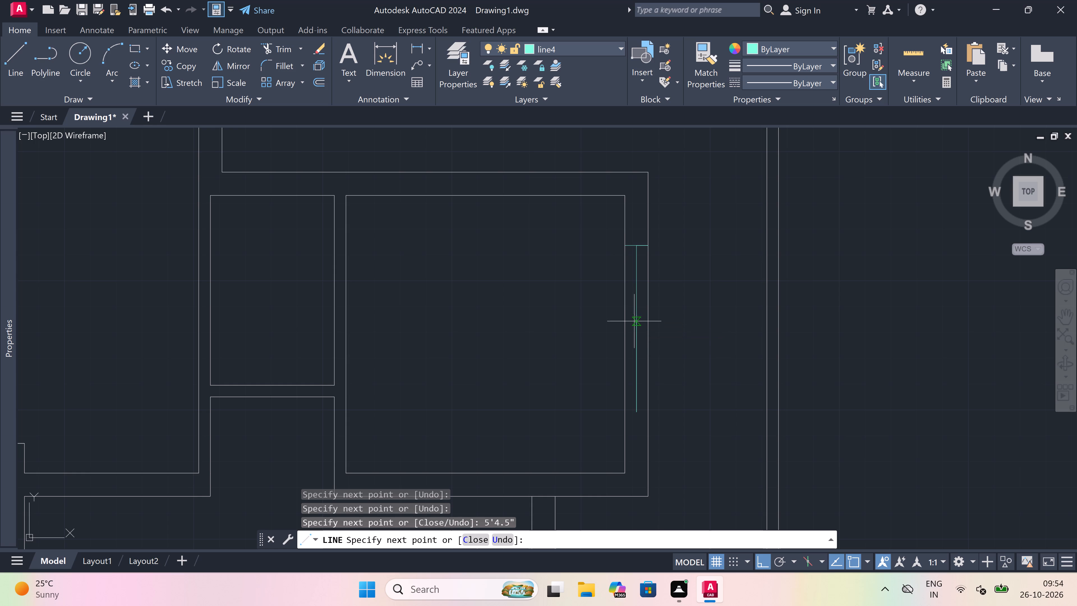
pyautogui.scroll(1, 623, 388)
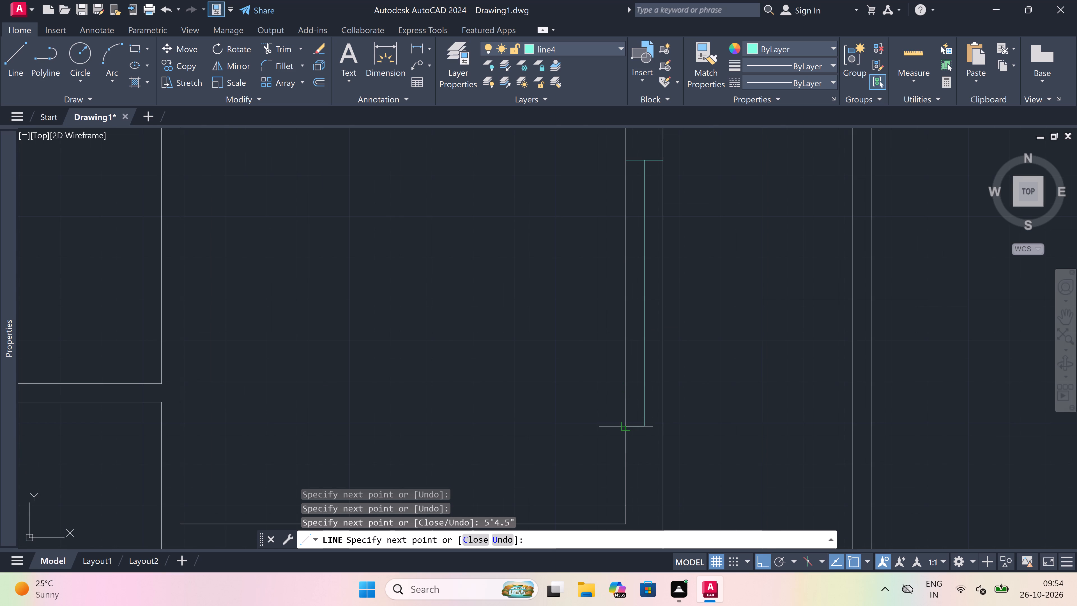
pyautogui.click(627, 429)
pyautogui.click(663, 426)
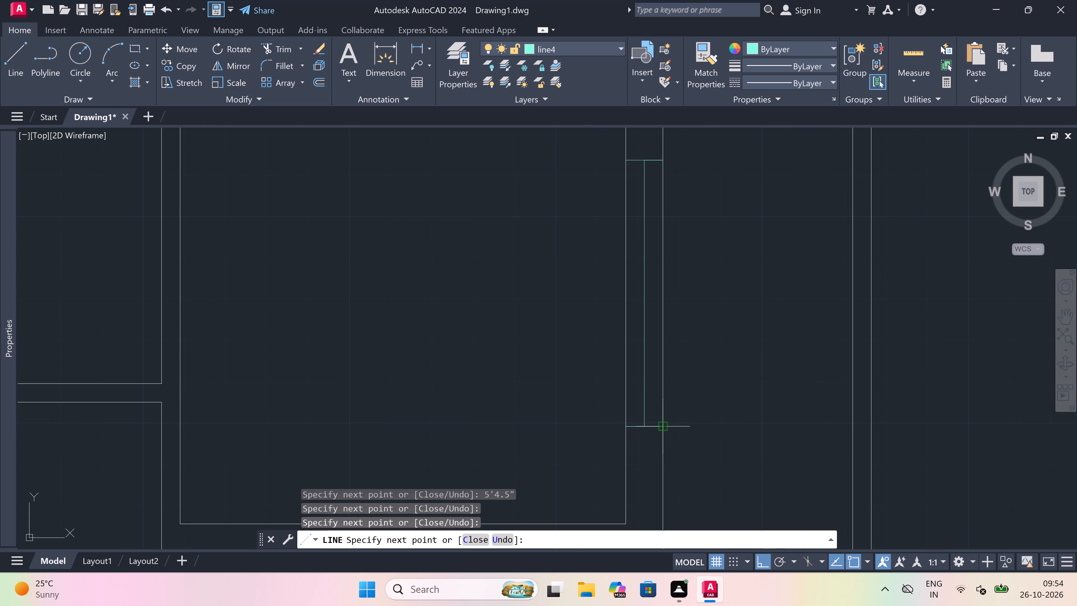
pyautogui.press('Escape')
# Trim both wall lines between the jambs of the window in the upper-right room's right wall.
pyautogui.press('t')
pyautogui.press('r')
pyautogui.press('space')
pyautogui.moveTo(653, 360); pyautogui.dragTo(665, 354)
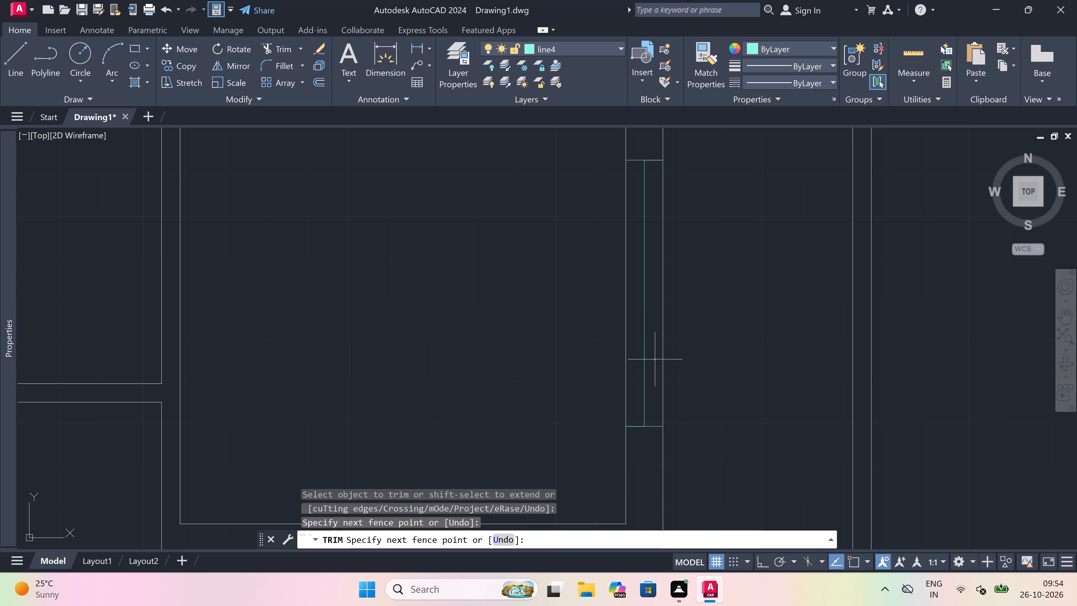
pyautogui.click(730, 342)
pyautogui.moveTo(638, 348); pyautogui.dragTo(632, 348)
pyautogui.click(543, 361)
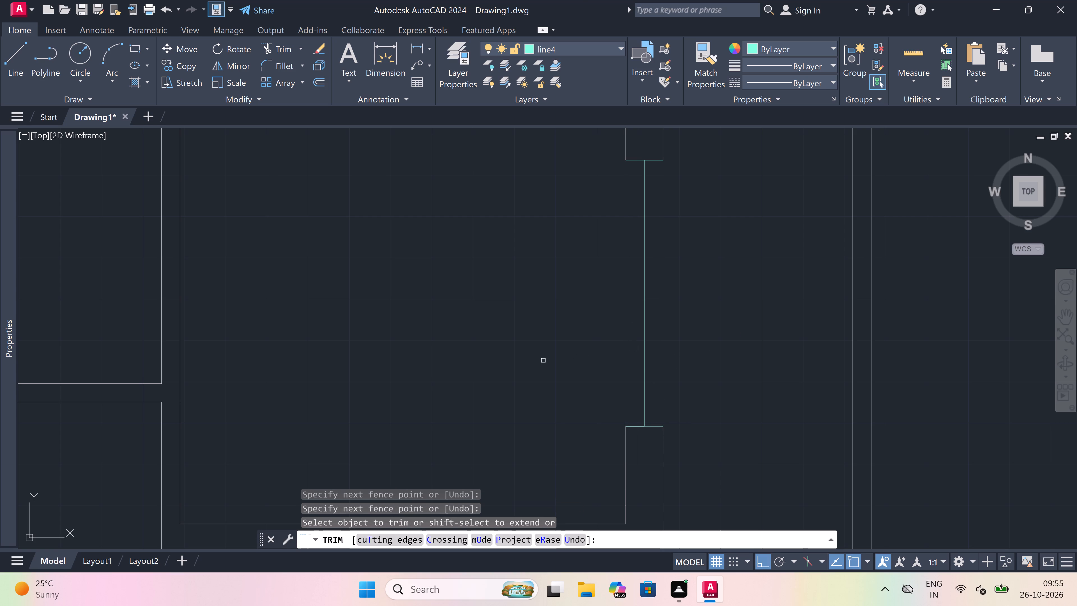
pyautogui.press('Escape')
# Draw the left and right vertical edge lines between the jambs to close the upper-right room's right-wall window.
pyautogui.press('l')
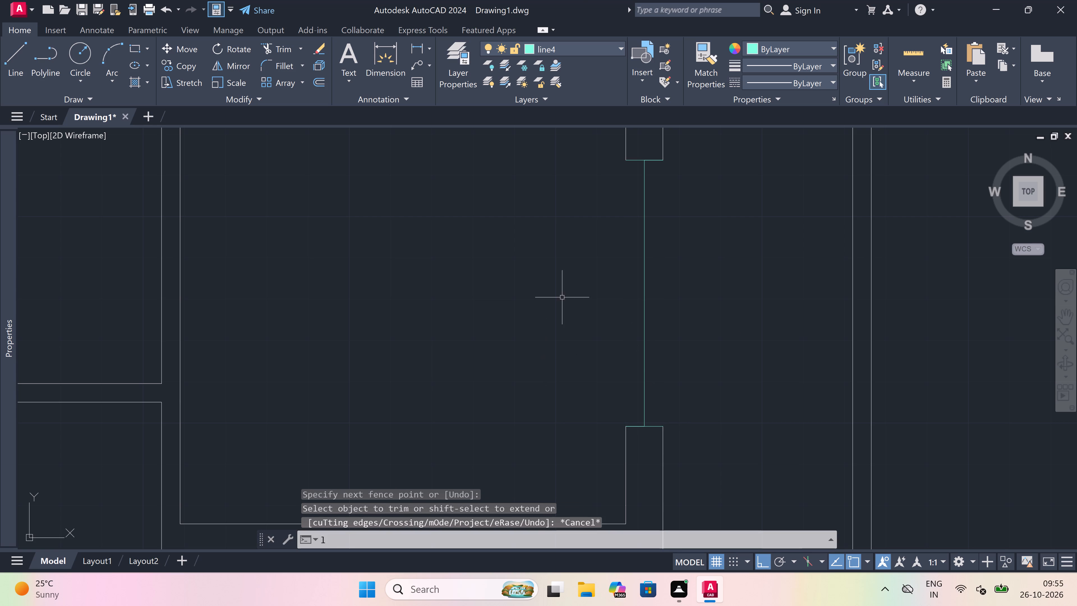
pyautogui.press('space')
pyautogui.click(625, 165)
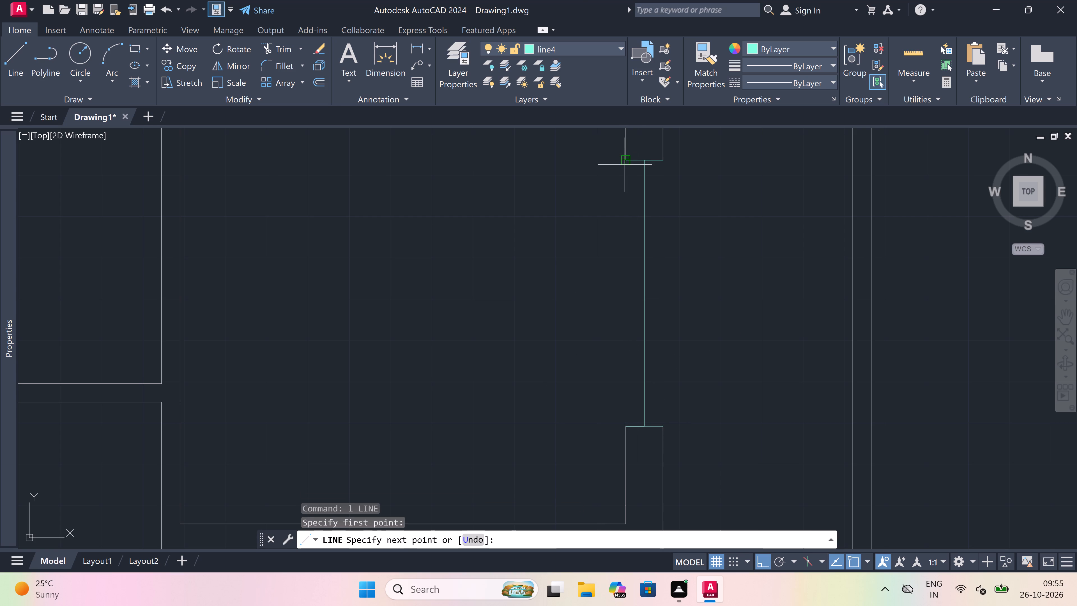
pyautogui.click(627, 424)
pyautogui.press('Escape')
pyautogui.press('space')
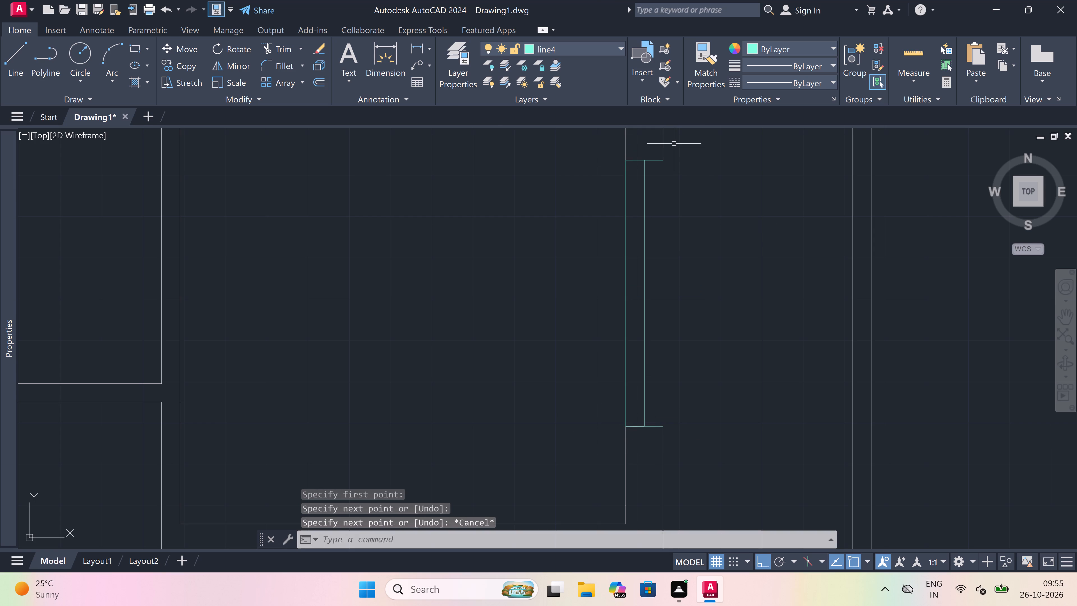
pyautogui.moveTo(665, 162); pyautogui.dragTo(665, 179)
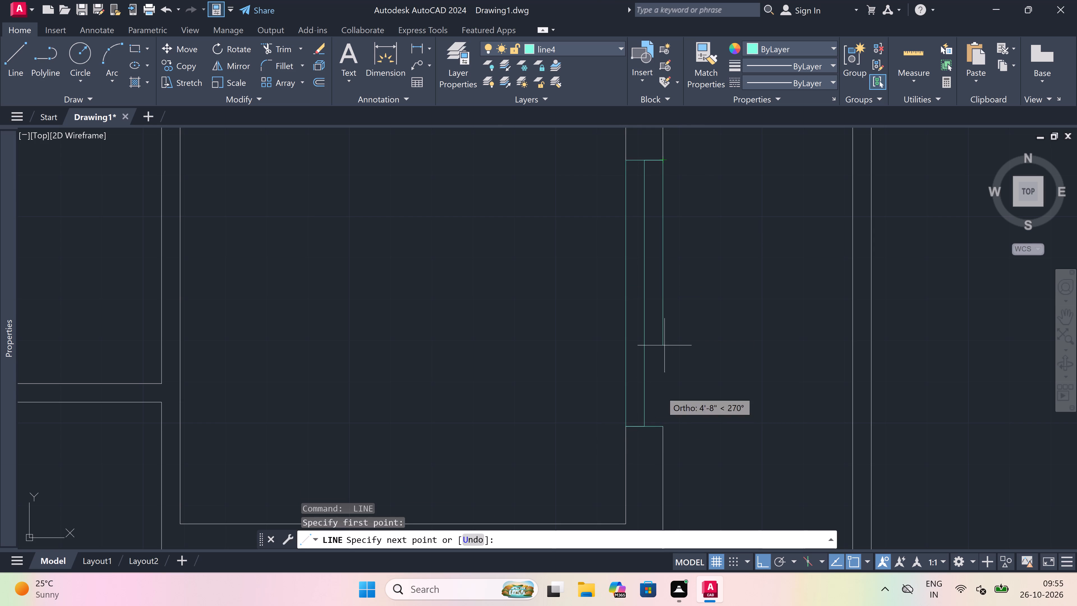
pyautogui.click(659, 424)
pyautogui.press('Escape')
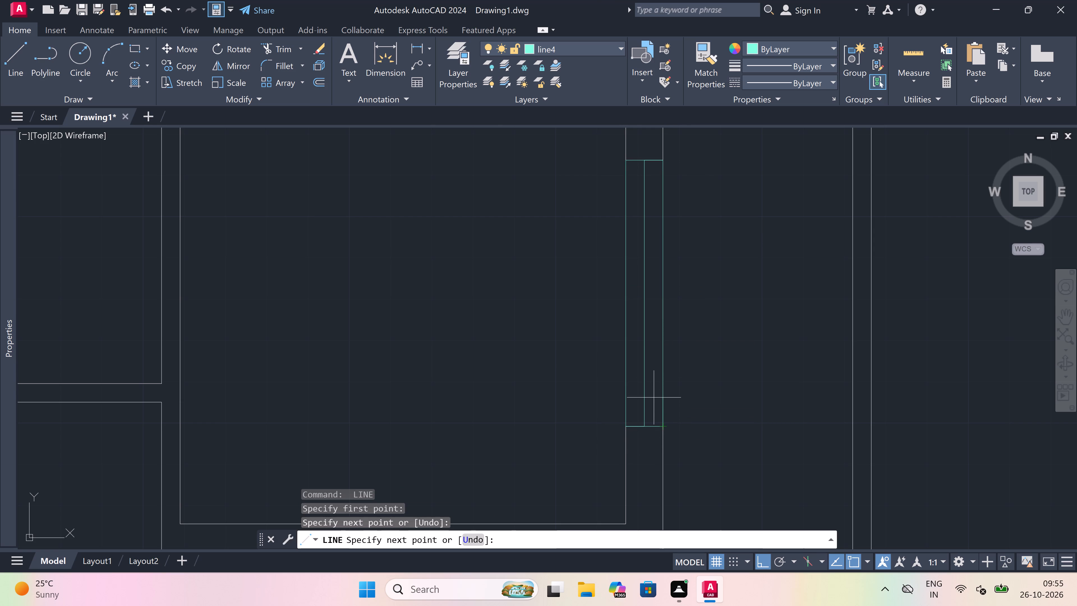
# Draw a window frame in the upper-right room's top wall near its right corner: two jambs joined by a 1'6" horizontal centre line.
pyautogui.scroll(-4, 559, 354)
pyautogui.scroll(2, 559, 353)
pyautogui.press('space')
pyautogui.scroll(-2, 559, 352)
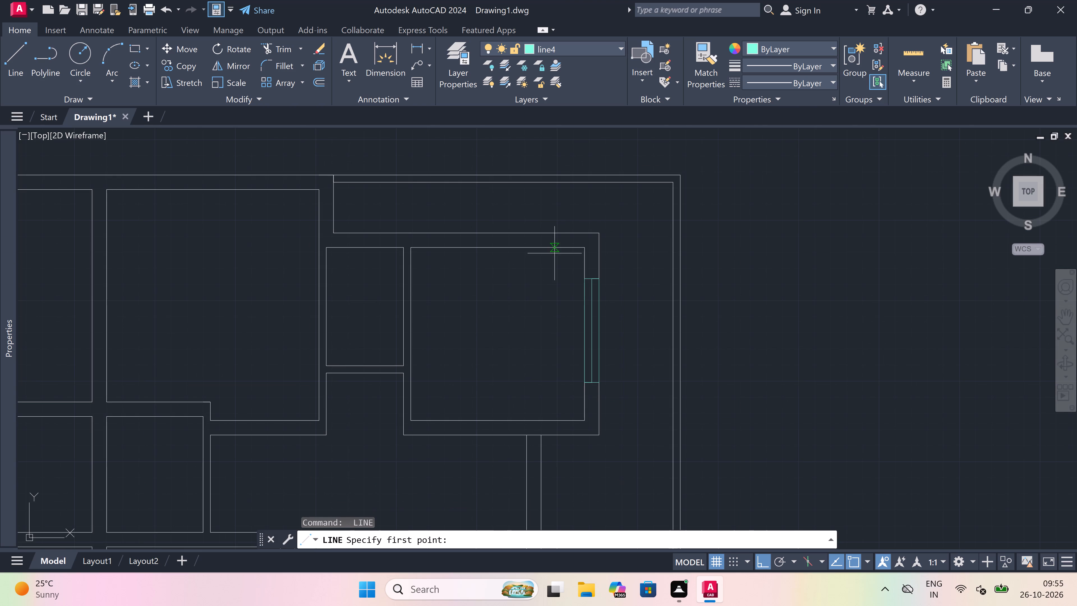
pyautogui.scroll(3, 565, 220)
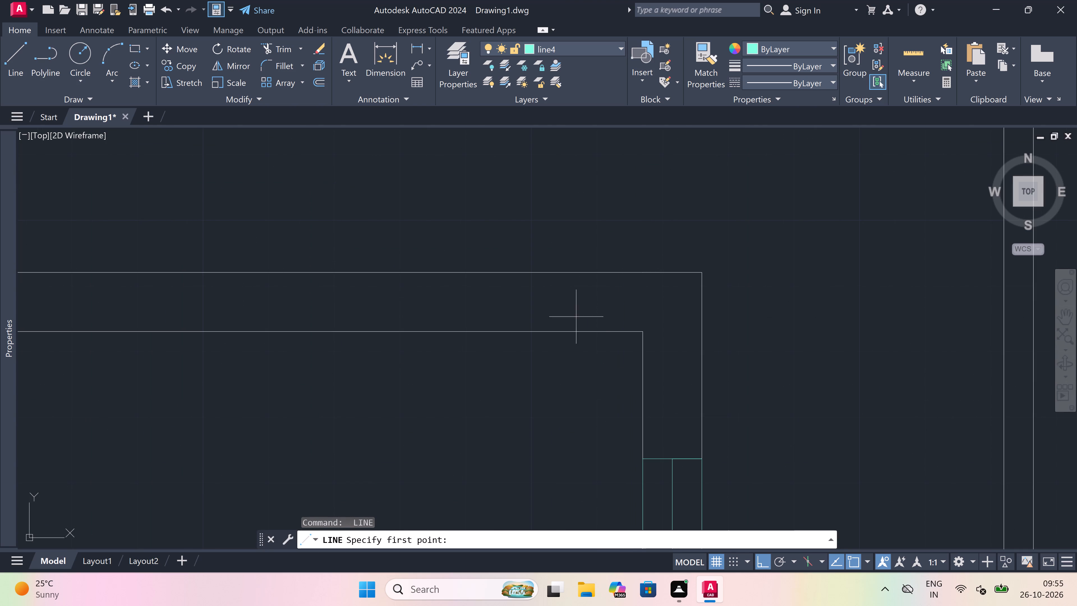
pyautogui.click(594, 328)
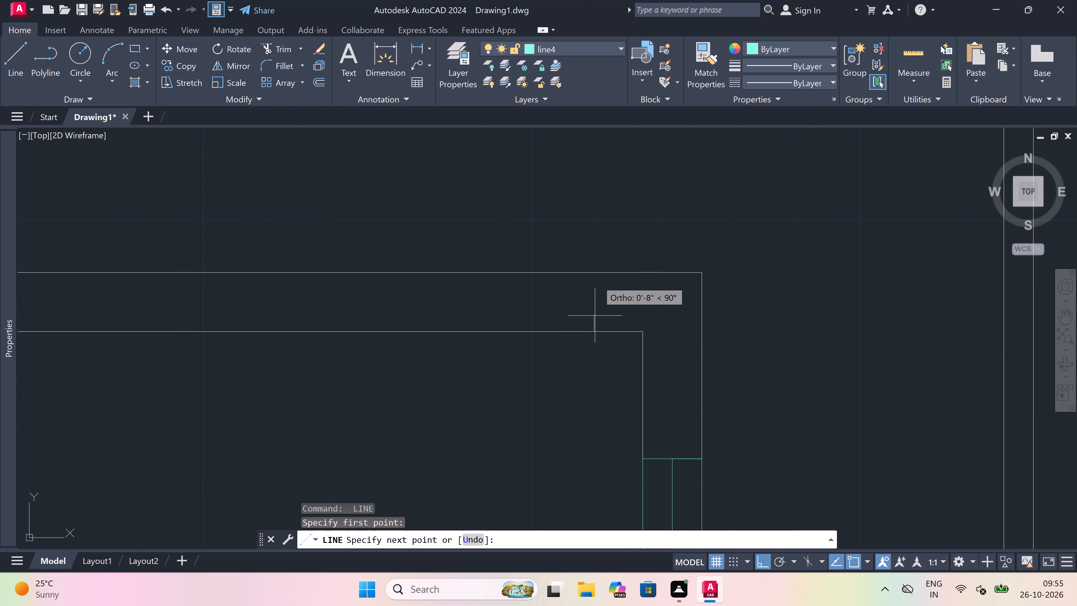
pyautogui.click(595, 274)
pyautogui.click(595, 300)
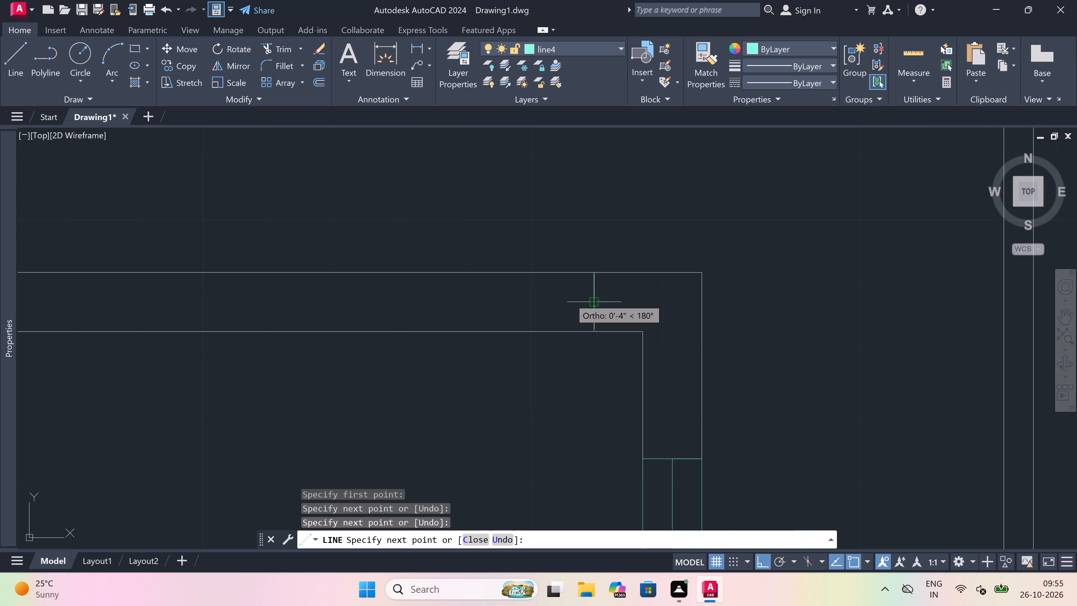
pyautogui.write('1\'6"')
pyautogui.press('space')
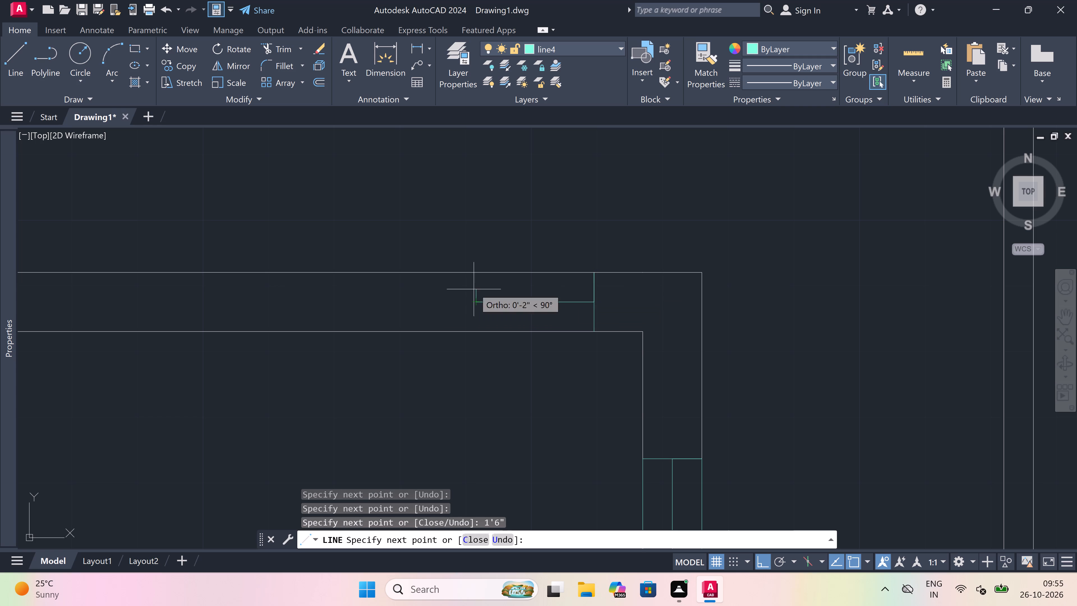
pyautogui.click(481, 271)
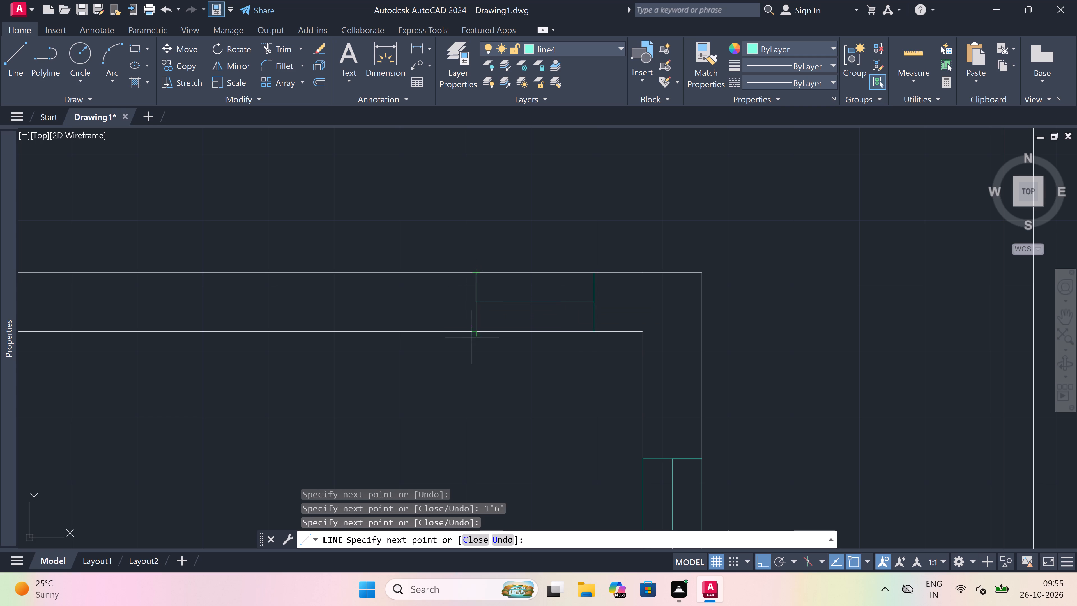
pyautogui.click(474, 333)
pyautogui.press('Escape')
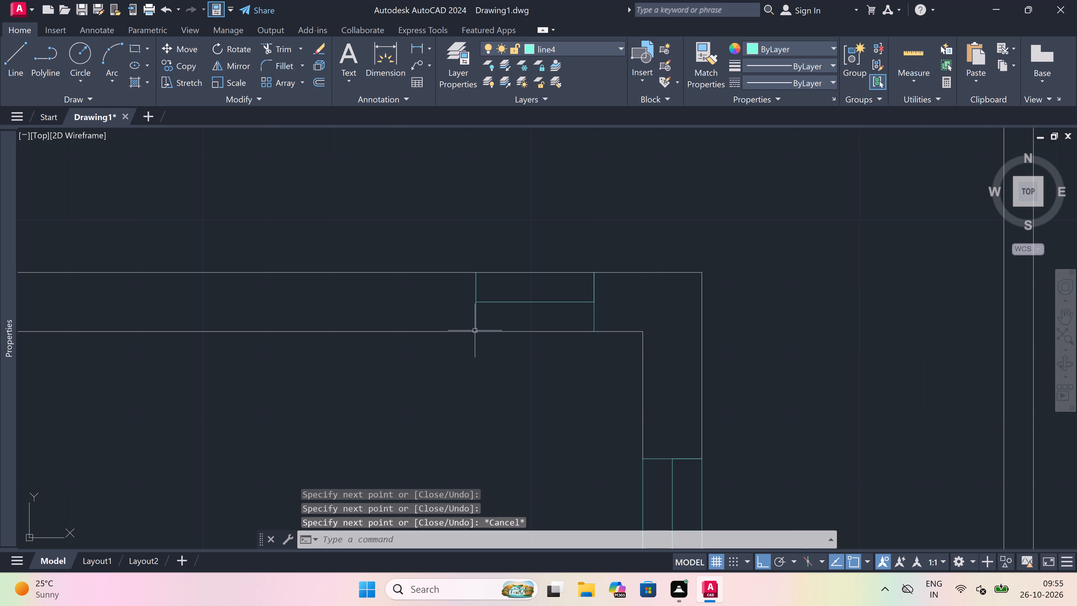
# Trim both wall lines between the jambs of the window in the upper-right room's top wall.
pyautogui.write('tr')
pyautogui.press('space')
pyautogui.click(530, 319)
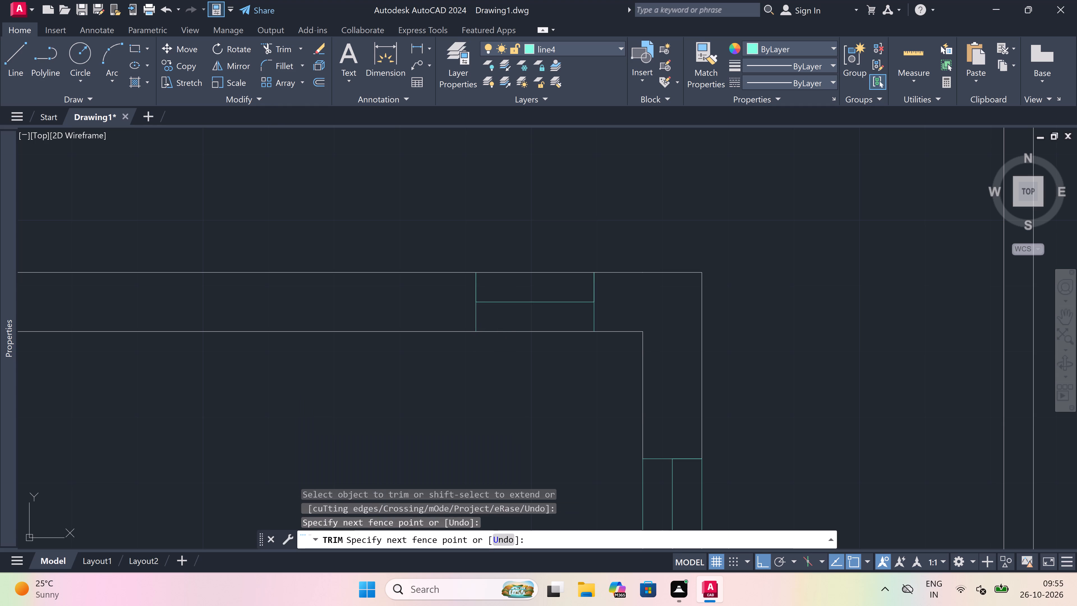
pyautogui.click(531, 382)
pyautogui.click(541, 277)
pyautogui.click(542, 258)
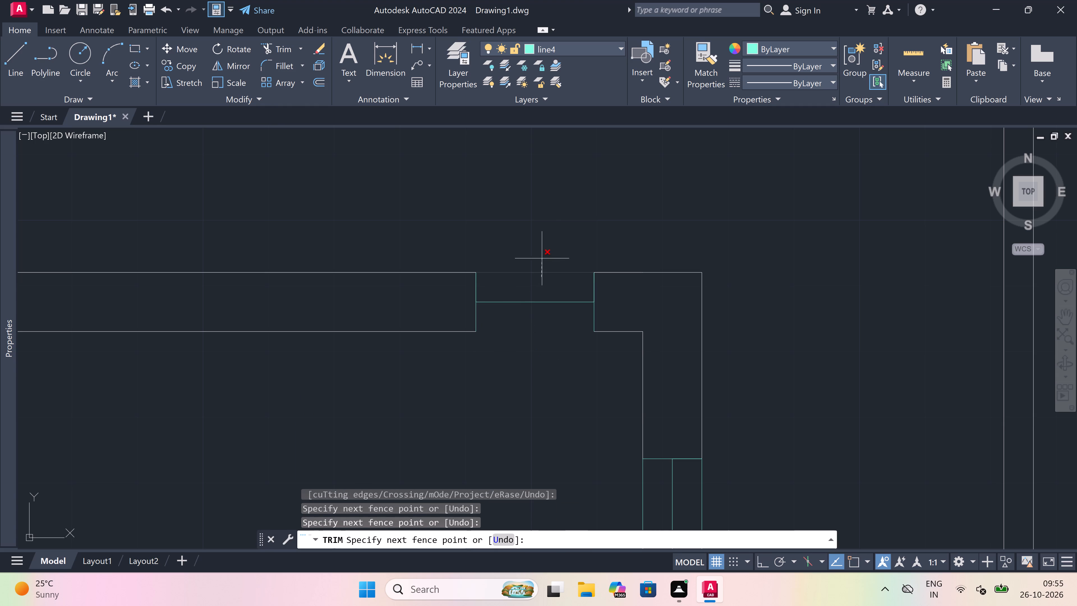
pyautogui.press('Escape')
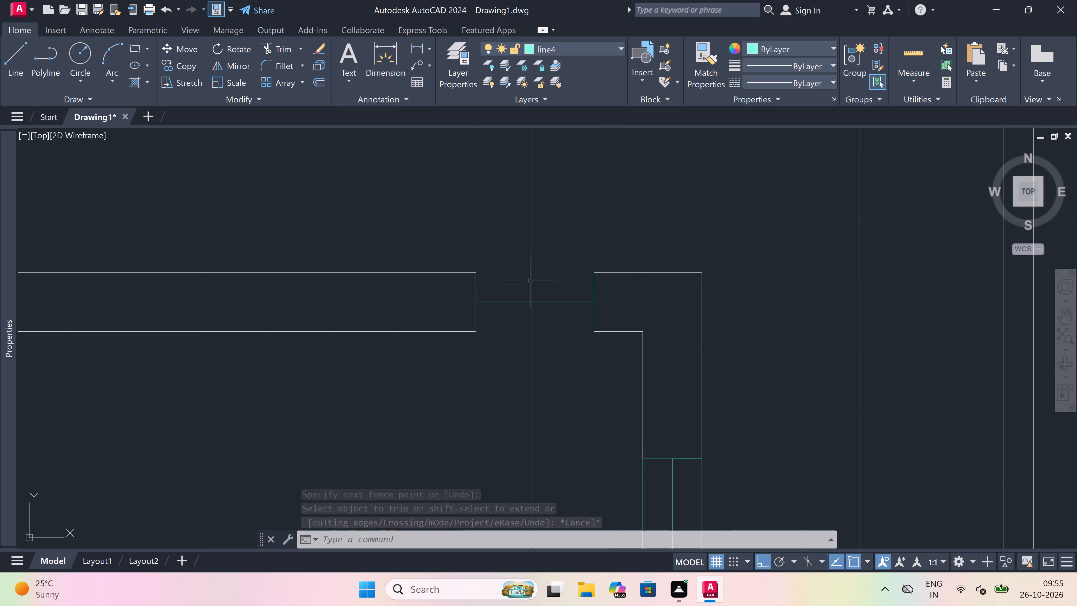
# Draw the horizontal edge lines between the jambs to close the window in the upper-right room's top wall.
pyautogui.scroll(1, 532, 286)
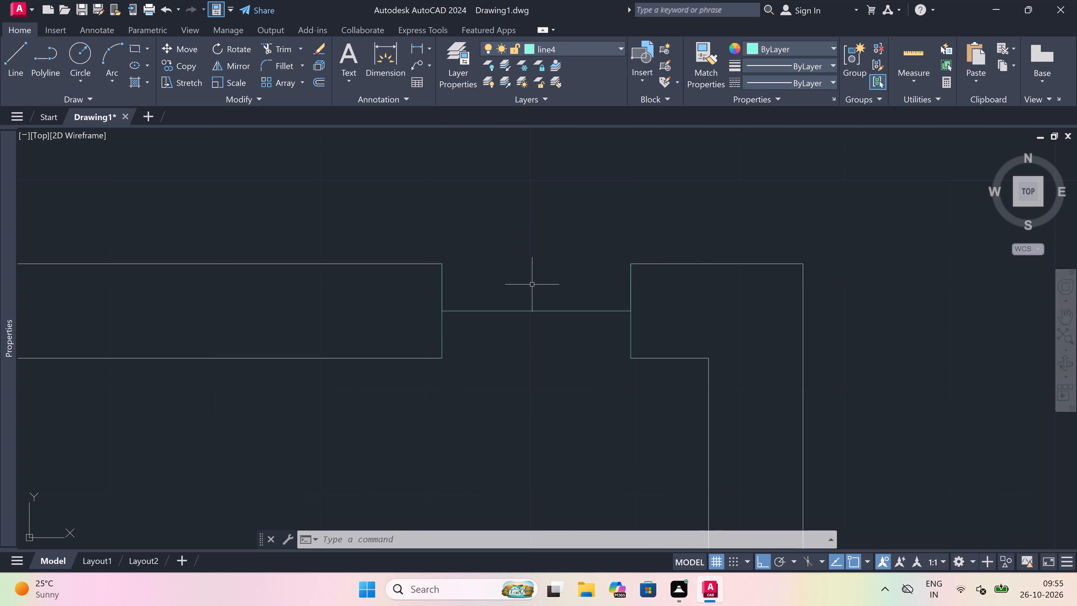
pyautogui.press('l')
pyautogui.press('space')
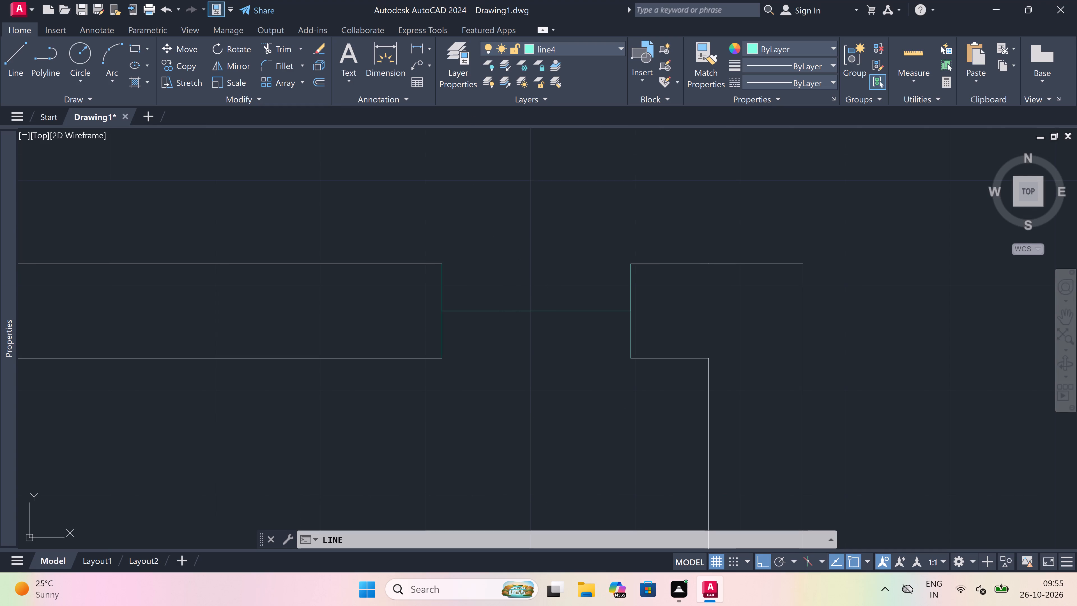
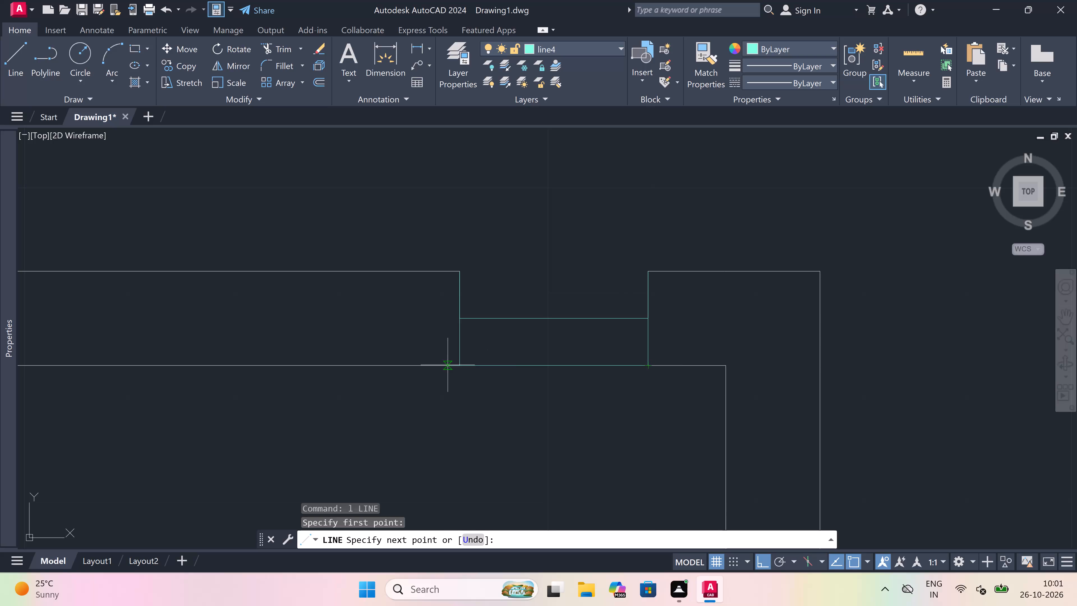
# Finish outlining the window in the top wall near the building's corner with lines along its inner and outer wall faces.
pyautogui.click(454, 368)
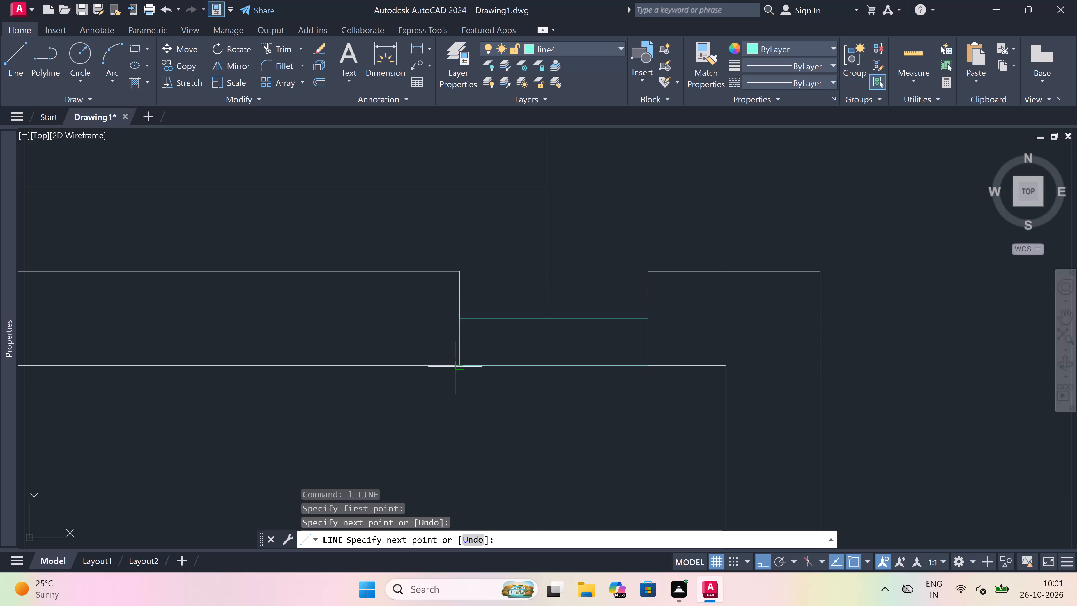
pyautogui.press('Escape')
pyautogui.press('space')
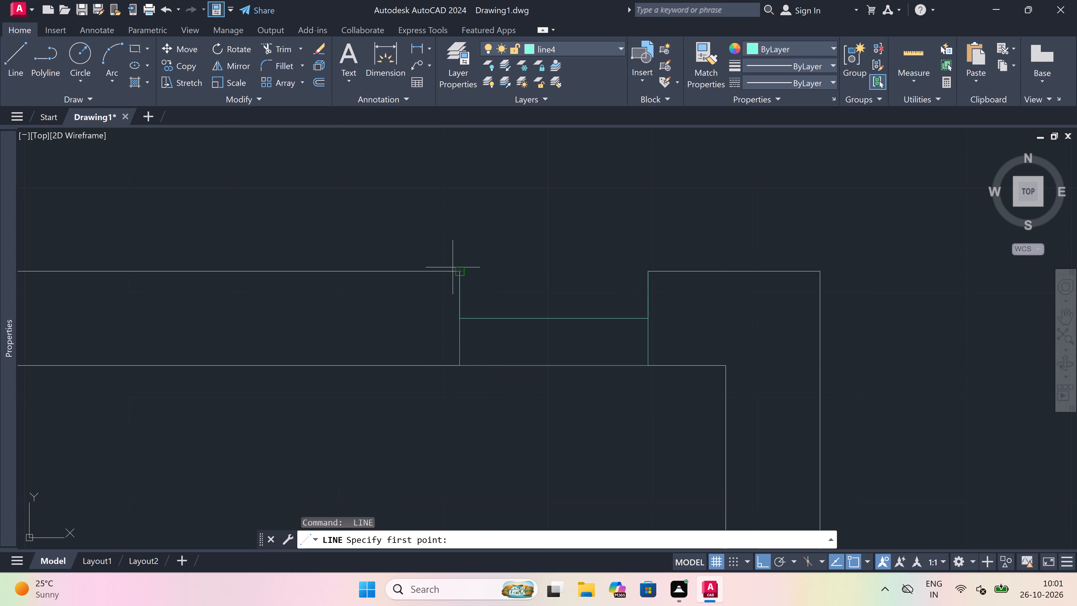
pyautogui.moveTo(452, 269); pyautogui.dragTo(461, 269)
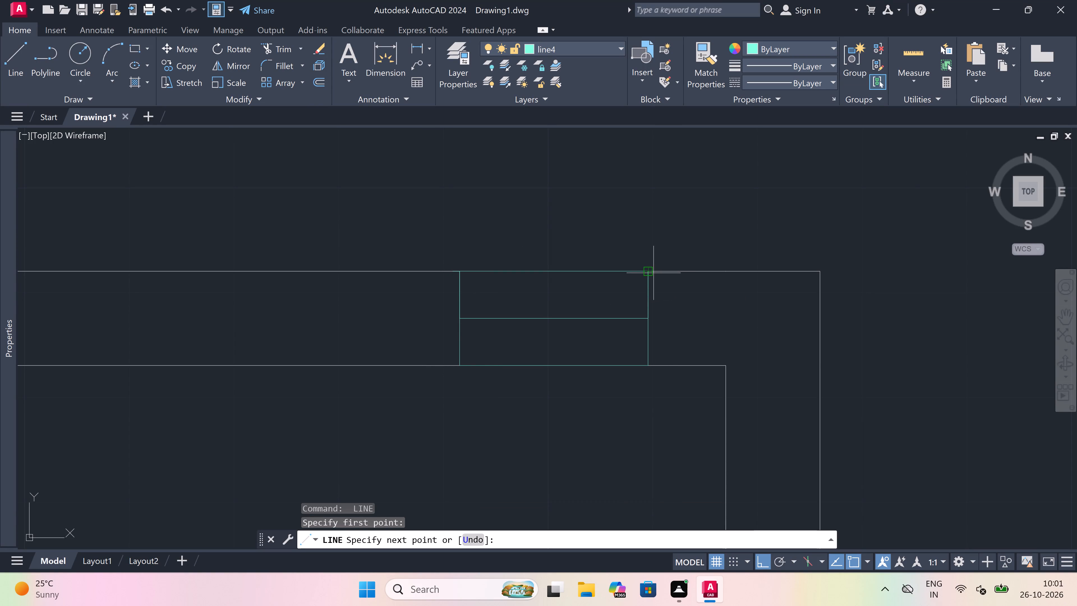
pyautogui.click(652, 272)
pyautogui.press('Escape')
# Draw a line across the short vertical wall from the adjoining room's upper inner corner, returning to its midpoint for the centre line.
pyautogui.scroll(-4, 648, 258)
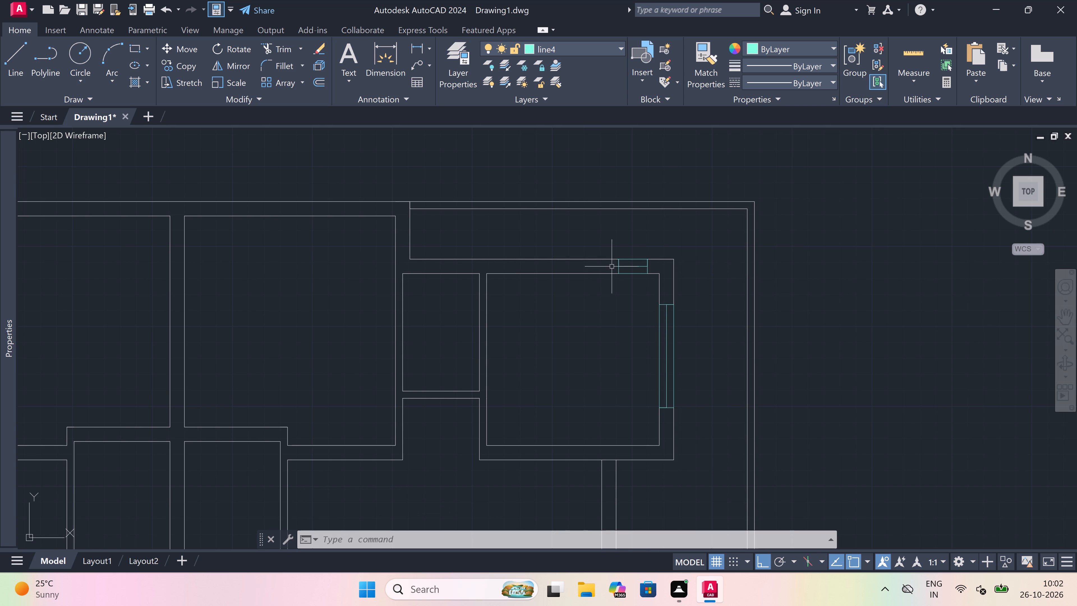
pyautogui.scroll(-2, 487, 233)
pyautogui.scroll(3, 463, 232)
pyautogui.scroll(2, 412, 208)
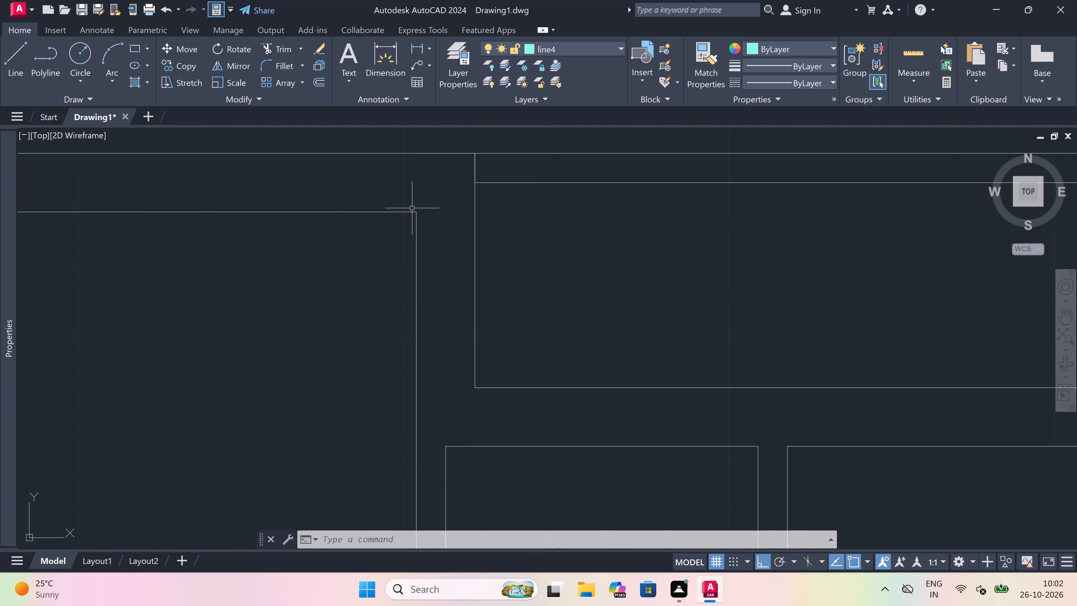
pyautogui.press('space')
pyautogui.click(412, 209)
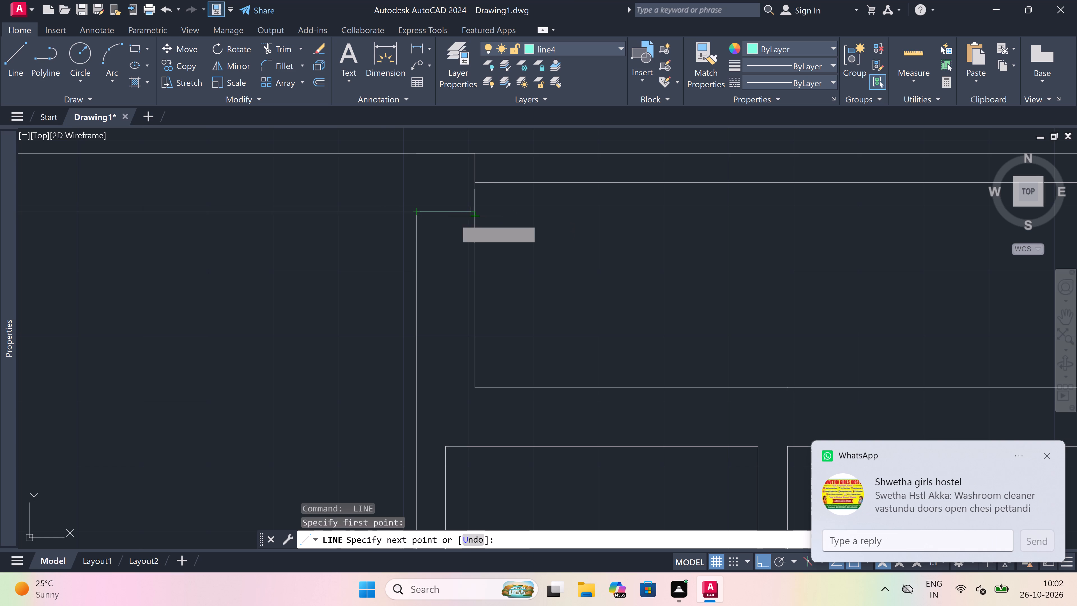
pyautogui.click(475, 213)
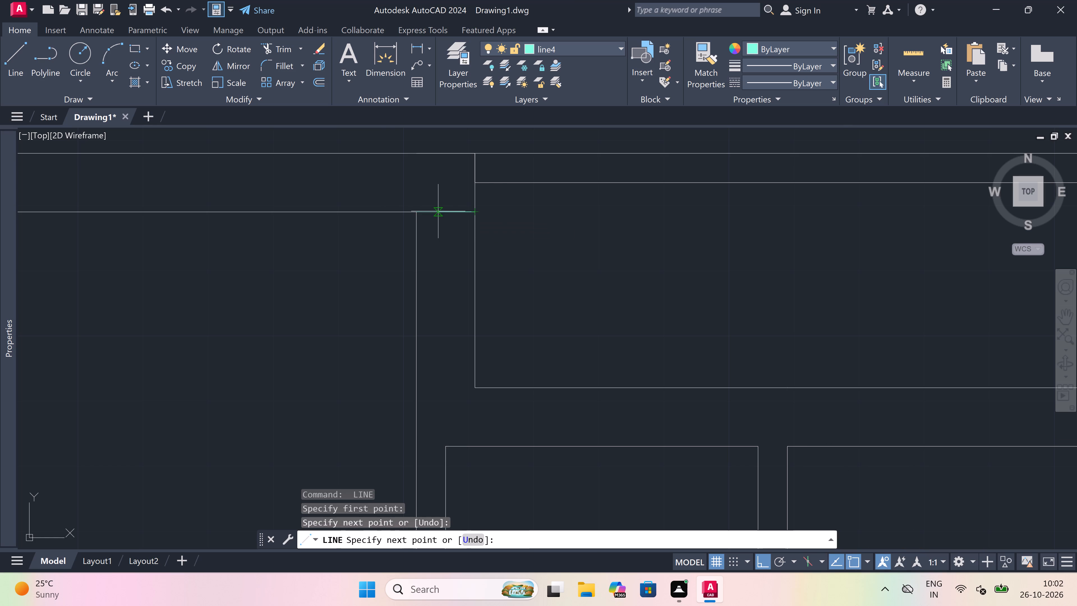
pyautogui.click(443, 211)
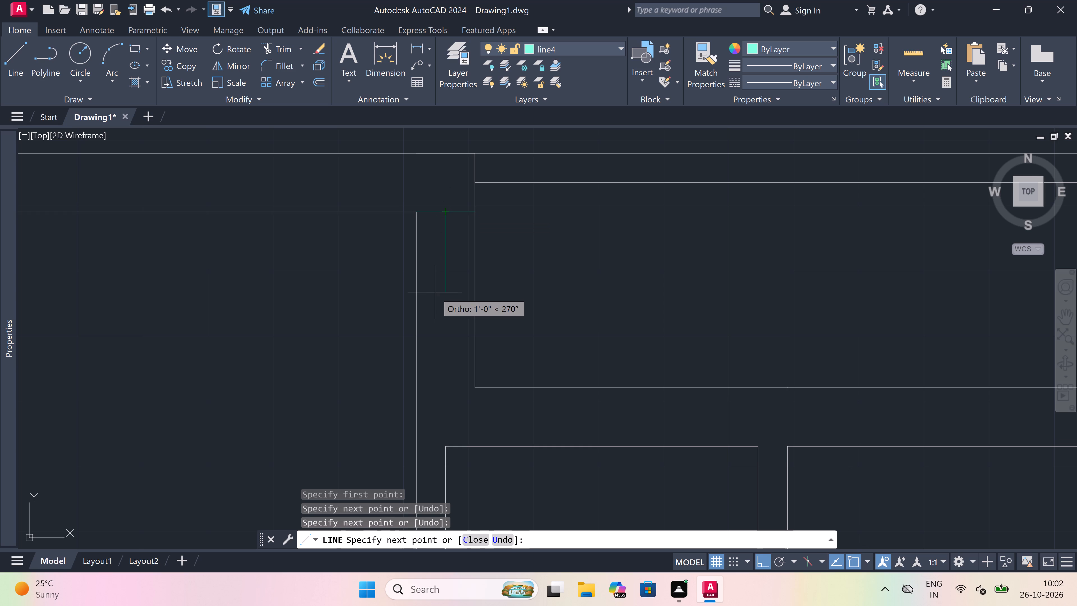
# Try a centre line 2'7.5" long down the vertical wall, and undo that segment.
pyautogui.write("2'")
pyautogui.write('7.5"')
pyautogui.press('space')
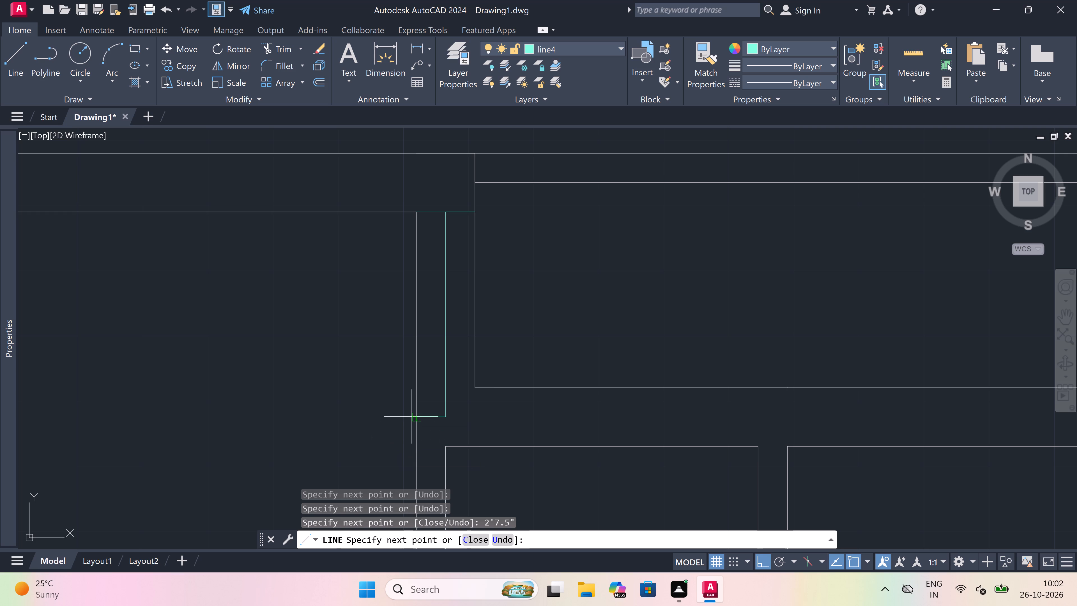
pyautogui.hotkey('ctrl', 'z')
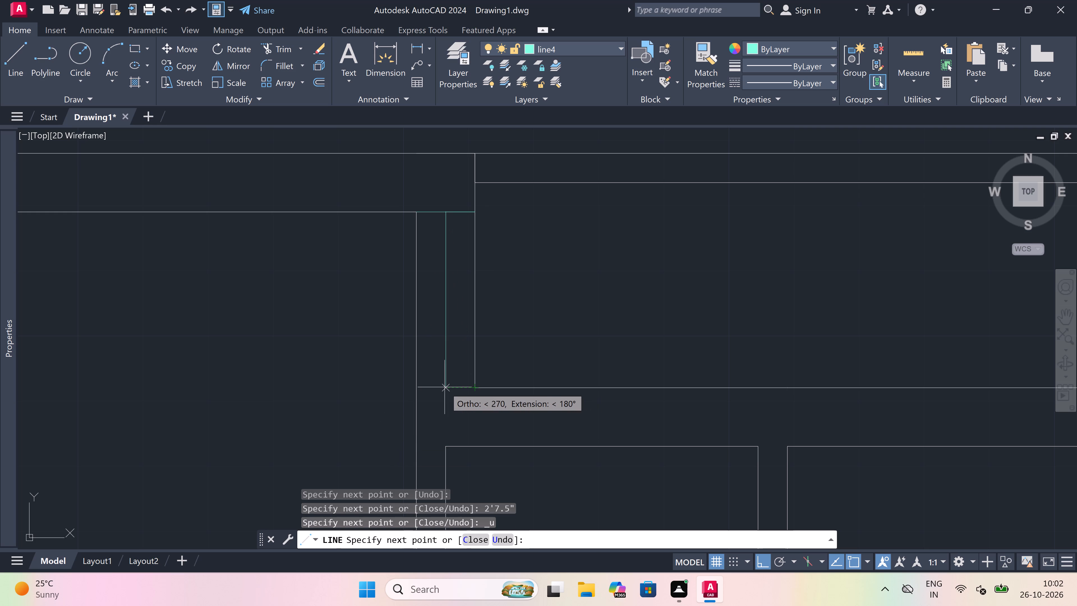
# Draw the centre line down to the level of the horizontal wall's outer face and close it with a line across the wall.
pyautogui.click(445, 387)
pyautogui.click(418, 387)
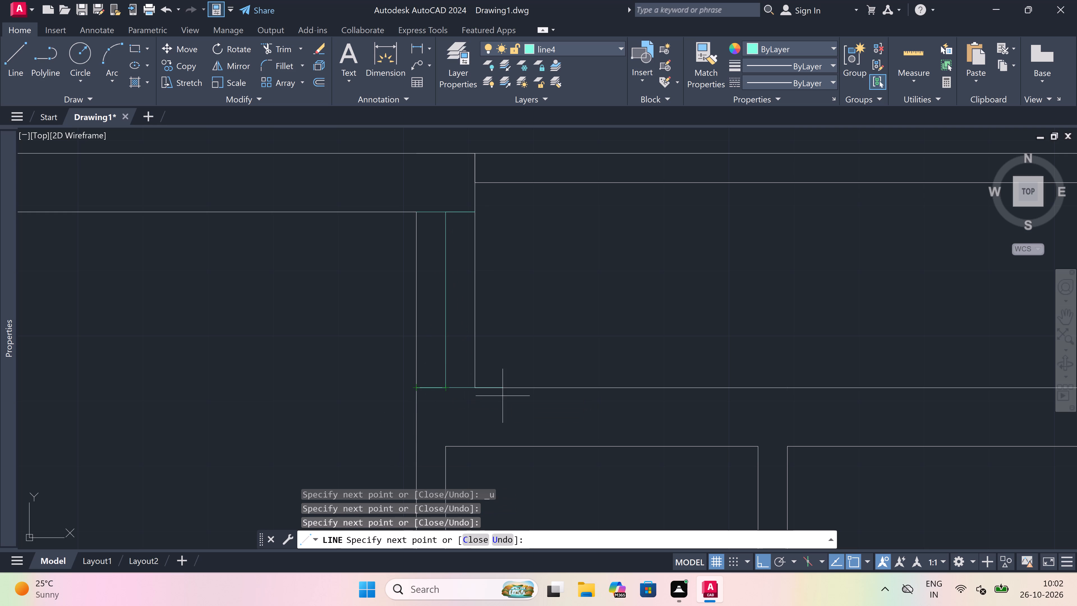
pyautogui.click(478, 391)
pyautogui.press('Escape')
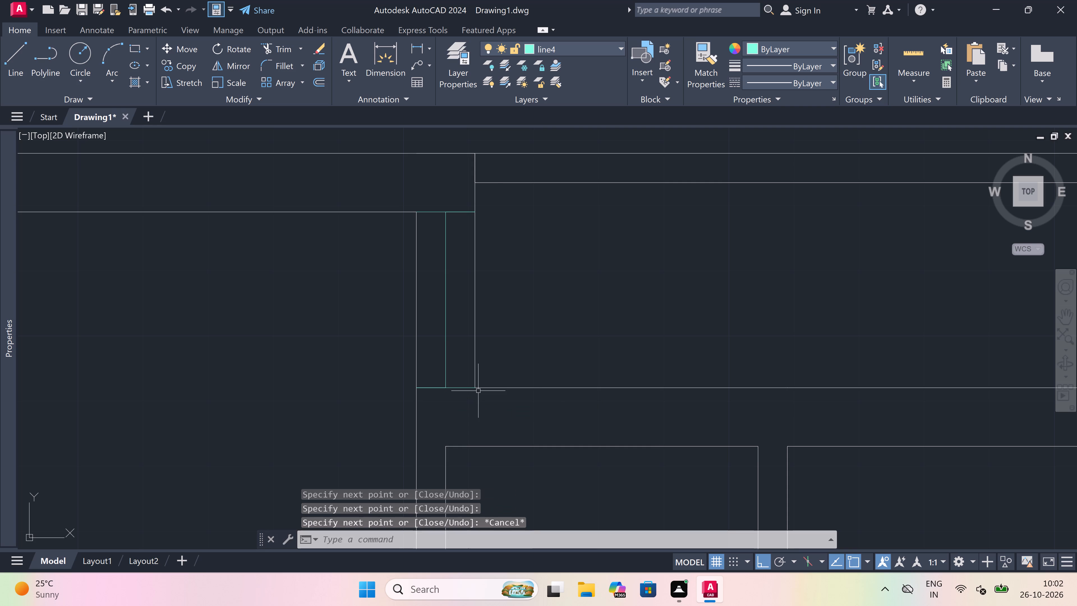
# Trim both faces of the short vertical wall between the two cross lines to open the window.
pyautogui.write('tr')
pyautogui.press('space')
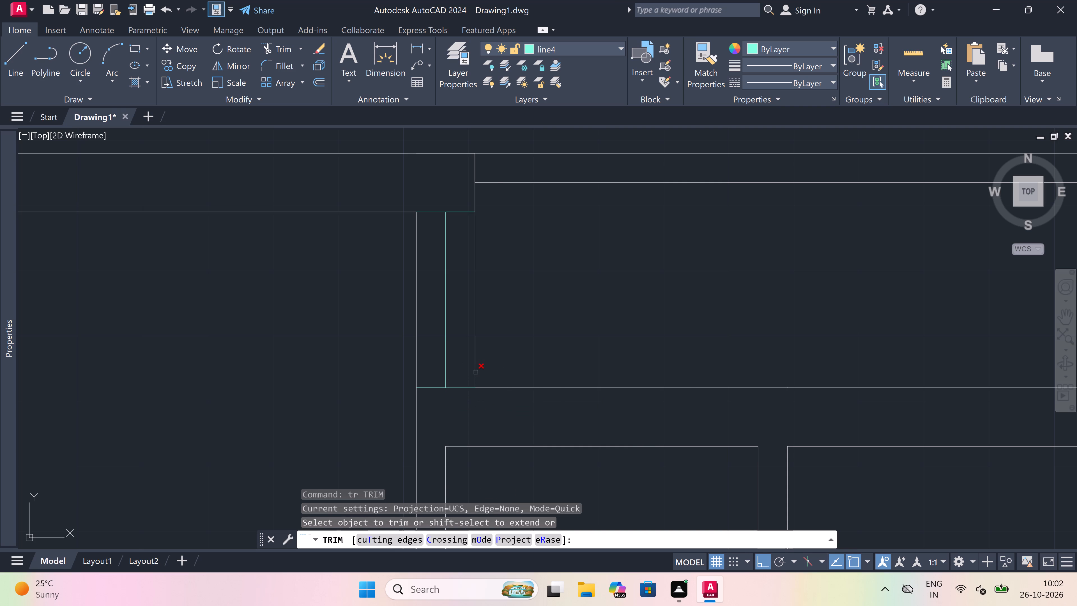
pyautogui.click(475, 369)
pyautogui.click(419, 334)
pyautogui.click(407, 332)
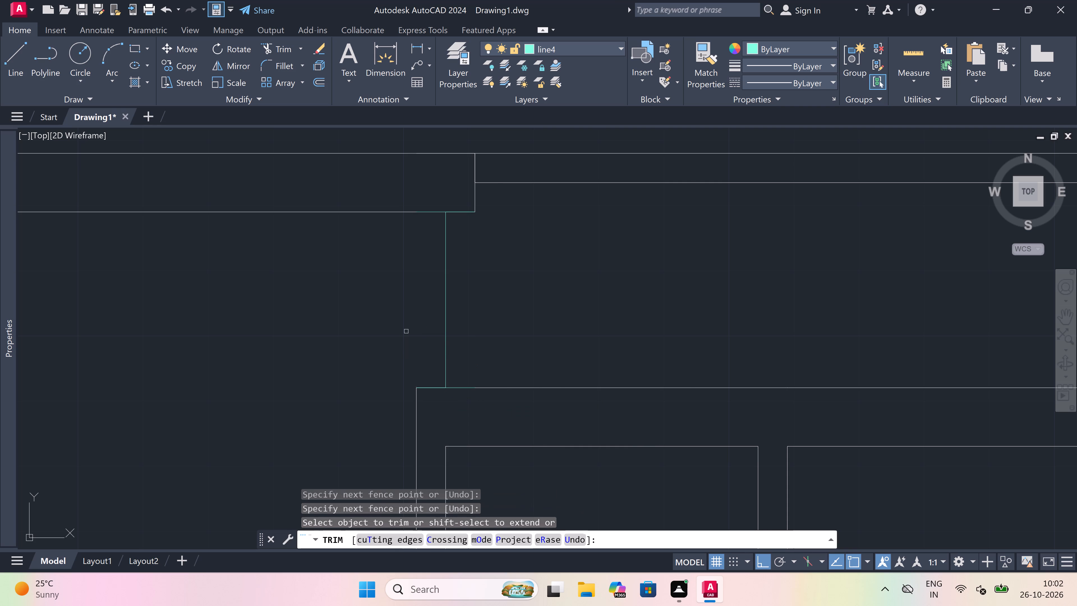
pyautogui.press('Escape')
pyautogui.press('Escape')
# Draw lines along both faces of the vertical wall's opening to complete the window outline.
pyautogui.press('l')
pyautogui.press('space')
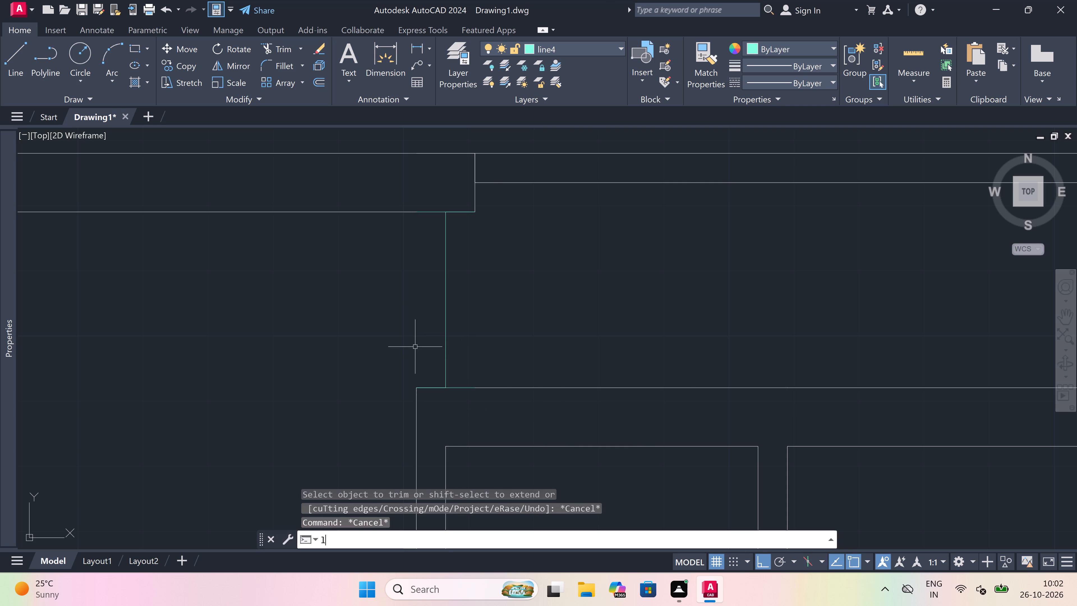
pyautogui.click(414, 391)
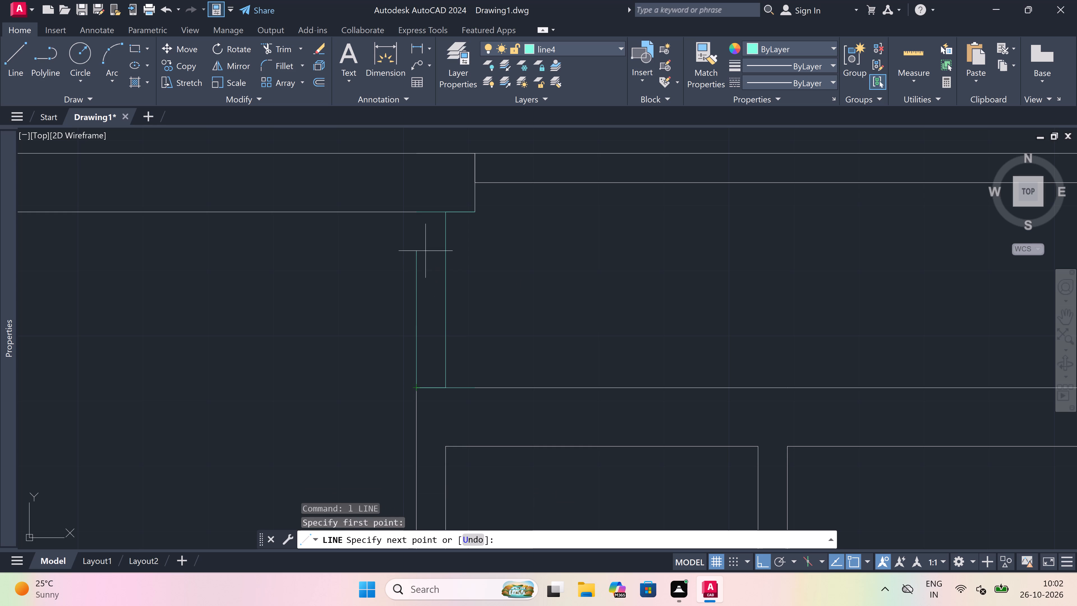
pyautogui.click(414, 208)
pyautogui.press('Escape')
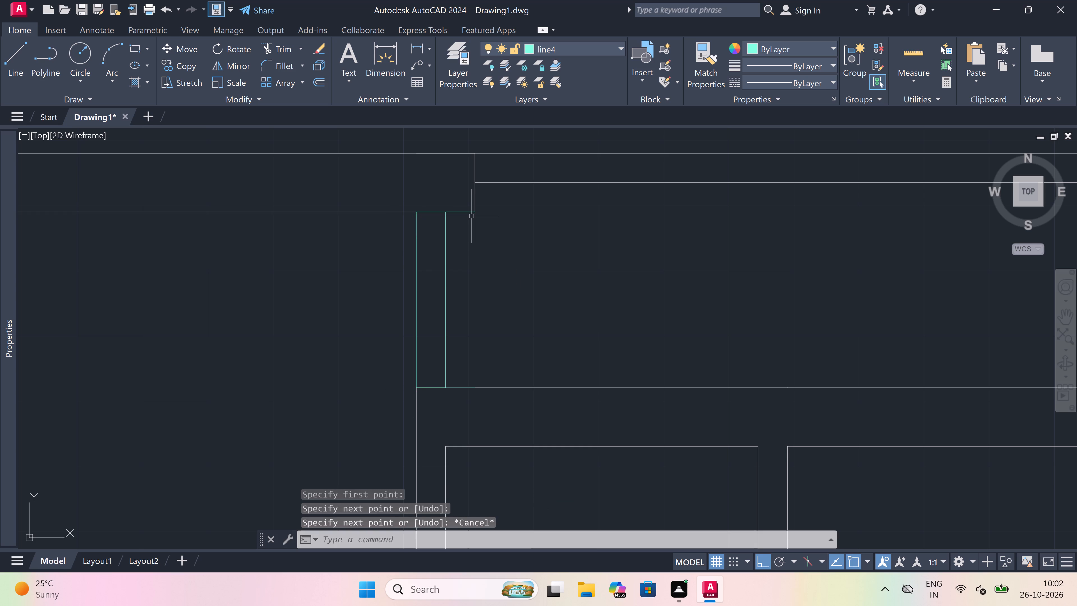
pyautogui.press('space')
pyautogui.moveTo(473, 216); pyautogui.dragTo(475, 247)
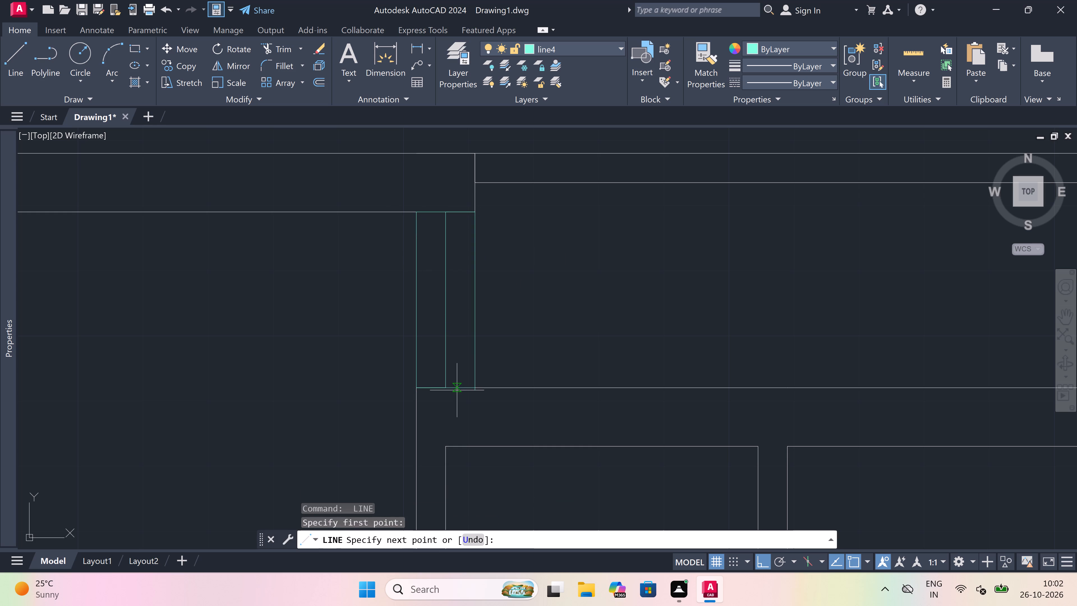
pyautogui.click(473, 388)
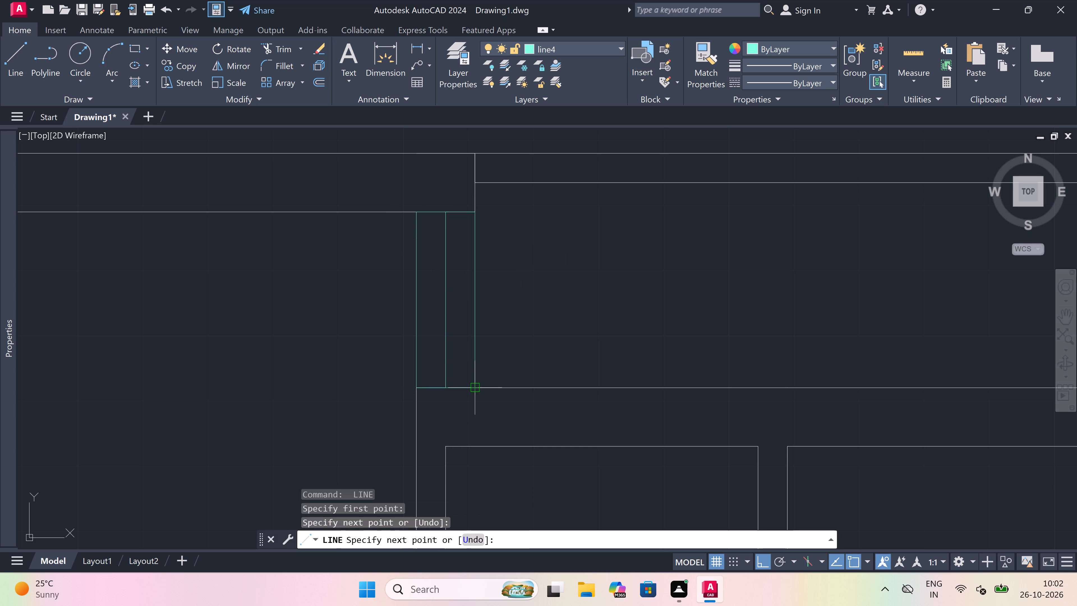
pyautogui.press('Escape')
# Draw a 1'6" window centre line with end lines across the wall above the small room, starting at its upper-right corner.
pyautogui.scroll(-5, 450, 347)
pyautogui.scroll(2, 449, 347)
pyautogui.press('space')
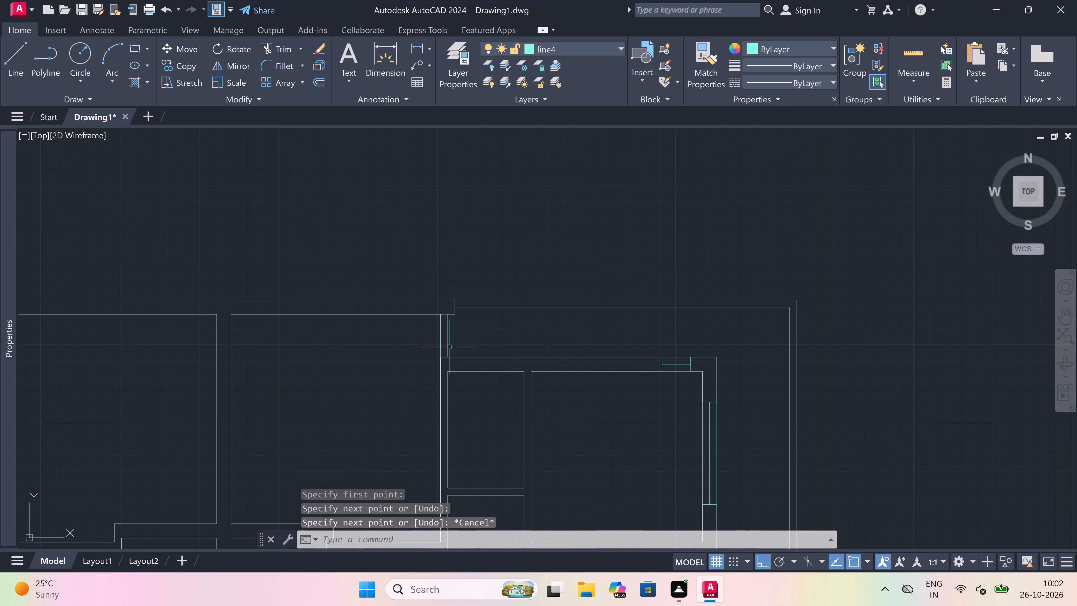
pyautogui.scroll(3, 493, 371)
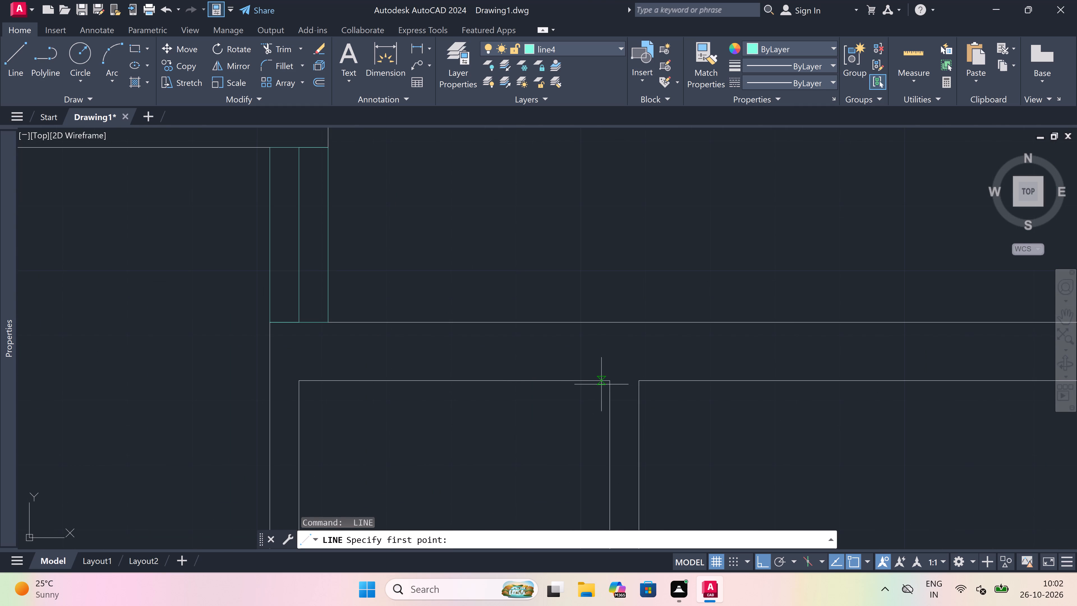
pyautogui.moveTo(606, 382); pyautogui.dragTo(607, 373)
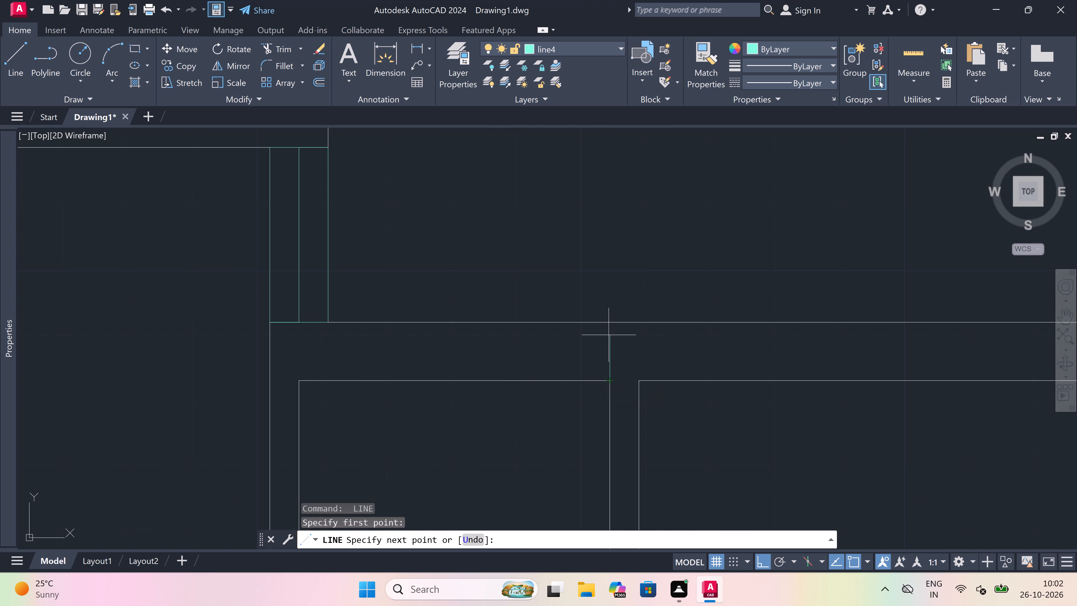
pyautogui.moveTo(610, 318); pyautogui.dragTo(610, 321)
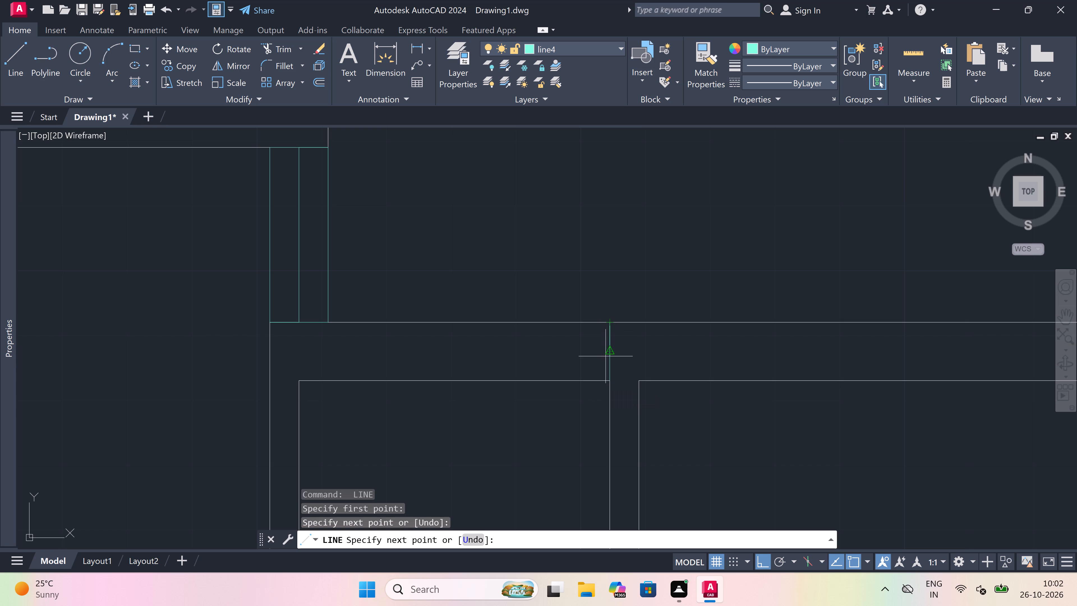
pyautogui.click(608, 356)
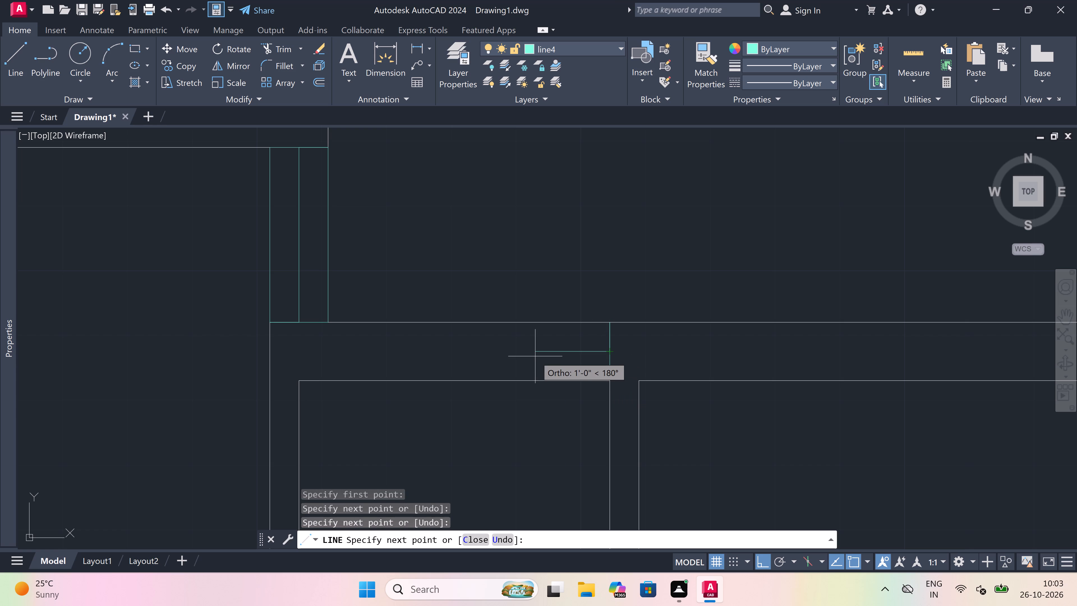
pyautogui.write('1\'6"')
pyautogui.press('space')
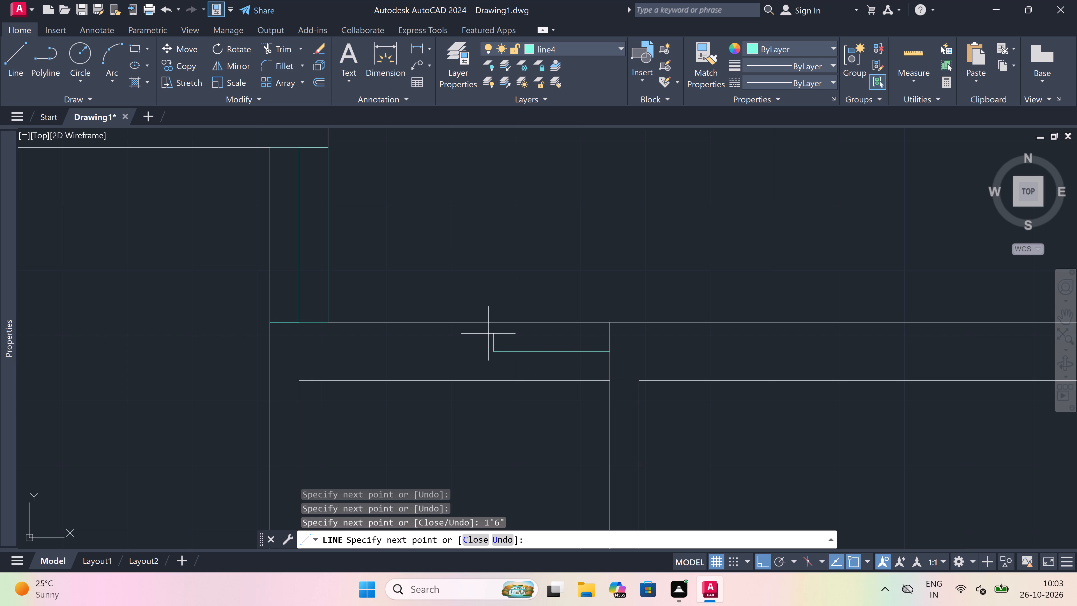
pyautogui.click(491, 324)
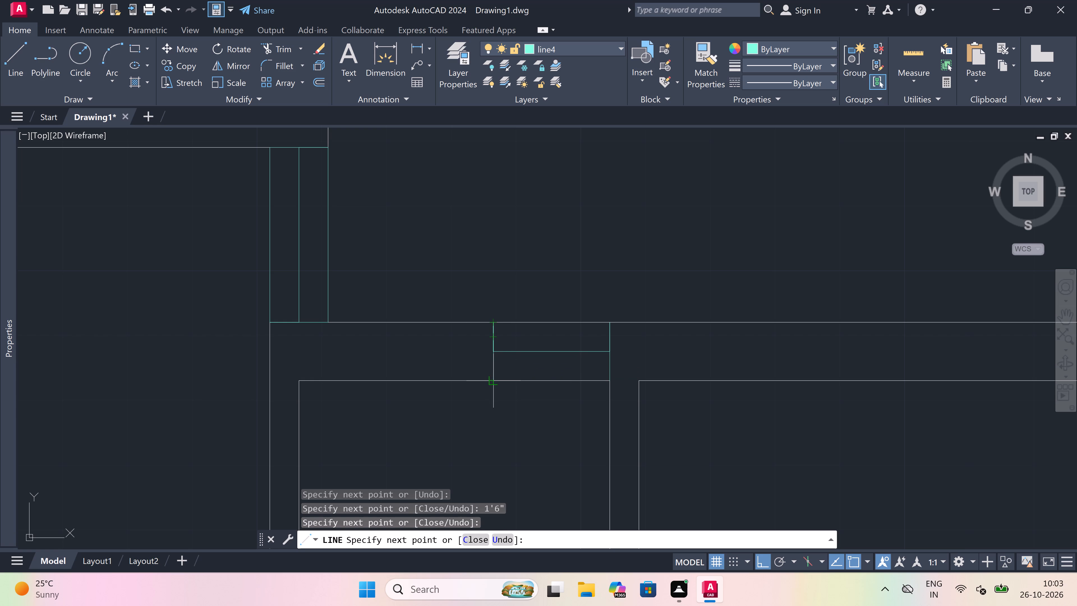
pyautogui.click(491, 384)
pyautogui.press('Escape')
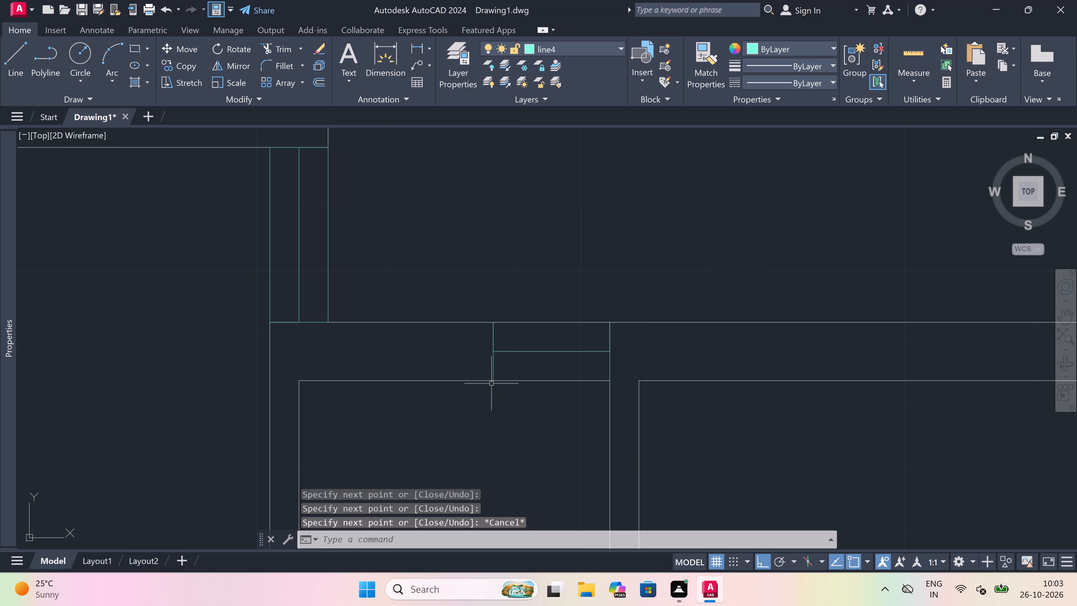
# Trim the inner and outer wall faces between the end lines of the small room's window.
pyautogui.write('tr')
pyautogui.press('space')
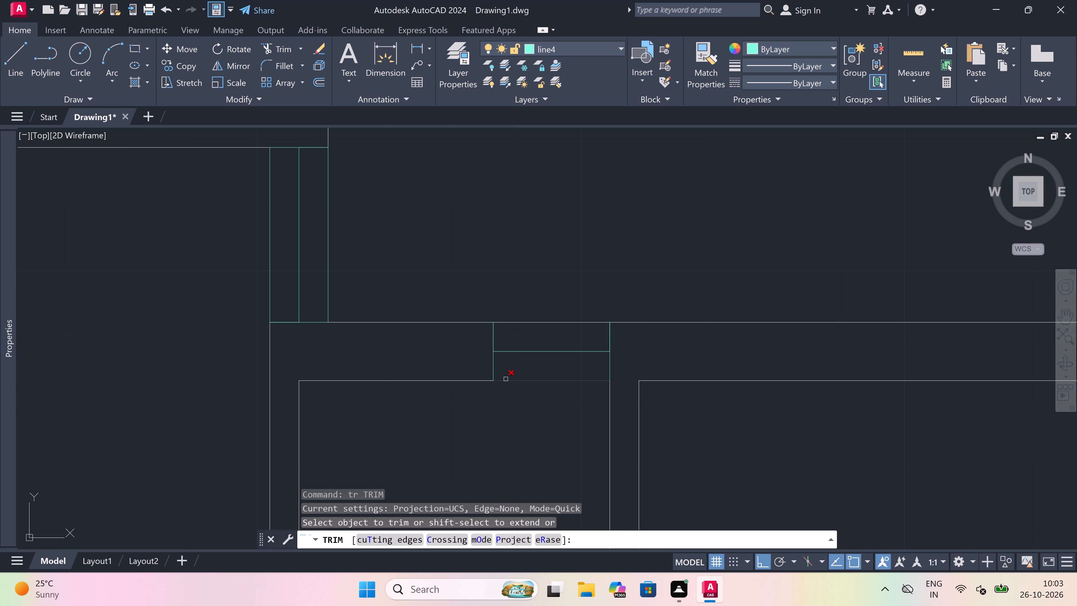
pyautogui.click(506, 379)
pyautogui.click(535, 321)
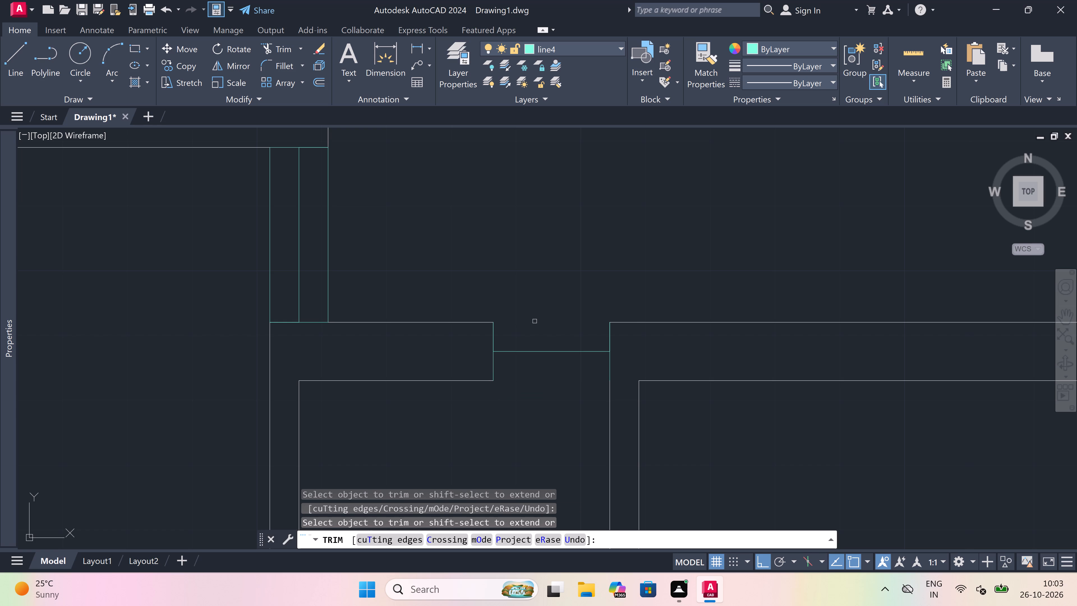
pyautogui.press('Escape')
# Draw lines along the outer and inner wall faces across the small room's window opening to complete its outline.
pyautogui.press('l')
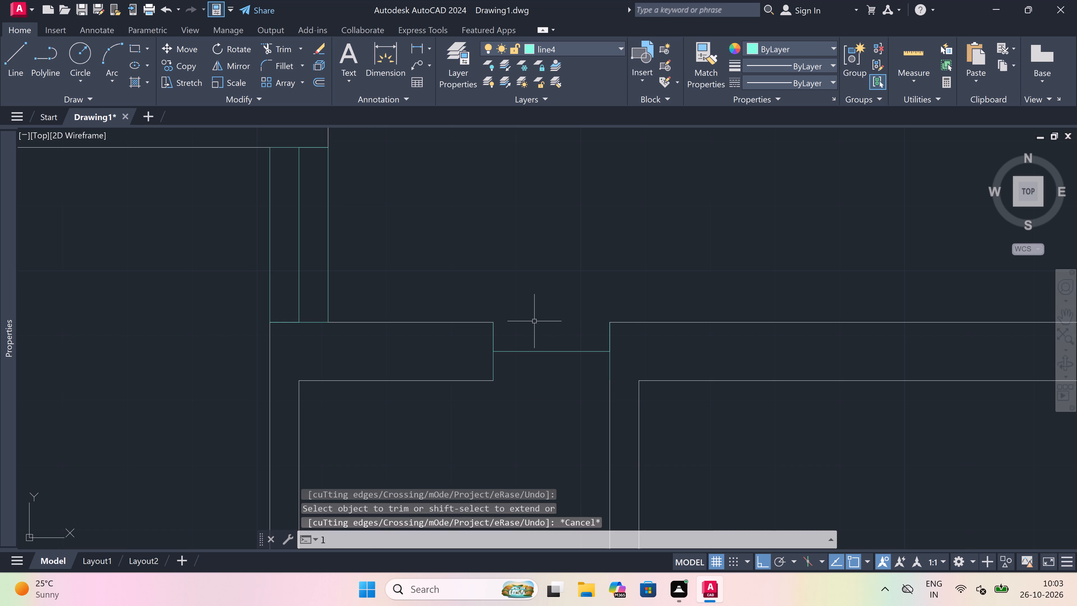
pyautogui.press('space')
pyautogui.click(497, 325)
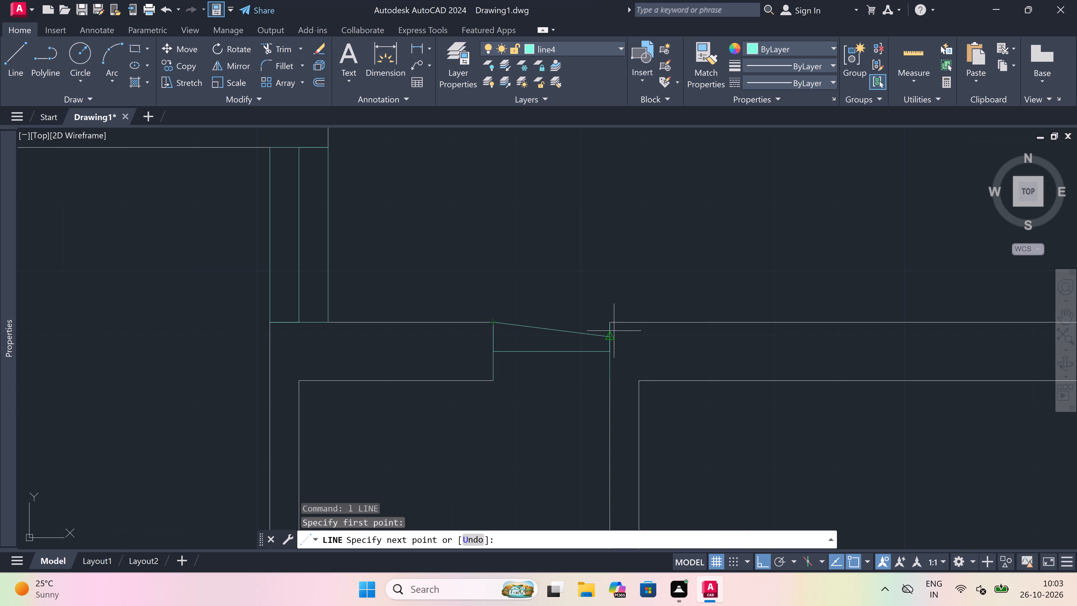
pyautogui.click(609, 323)
pyautogui.press('Escape')
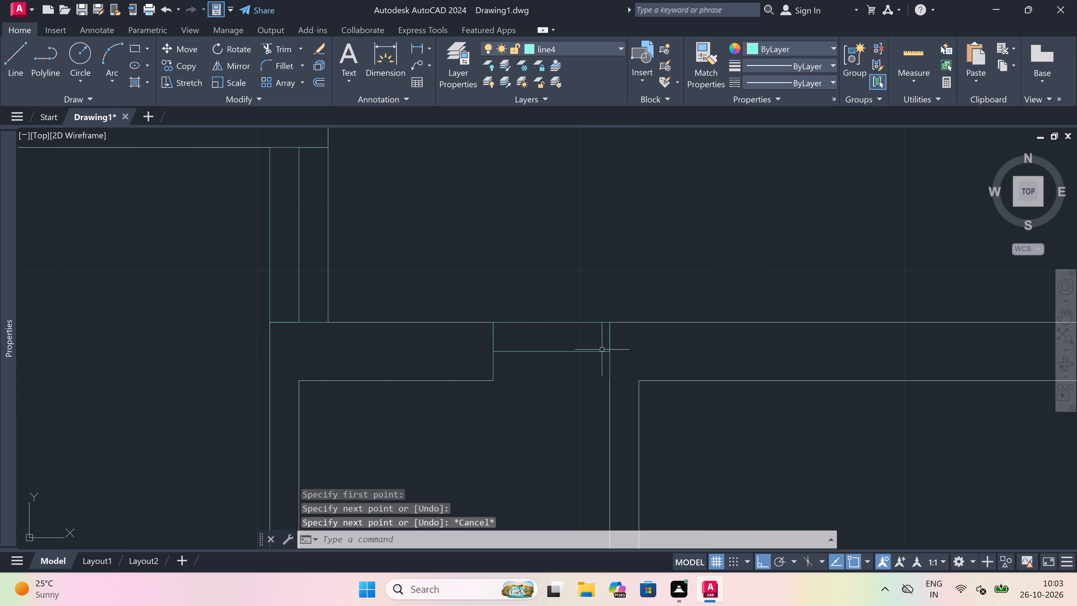
pyautogui.press('space')
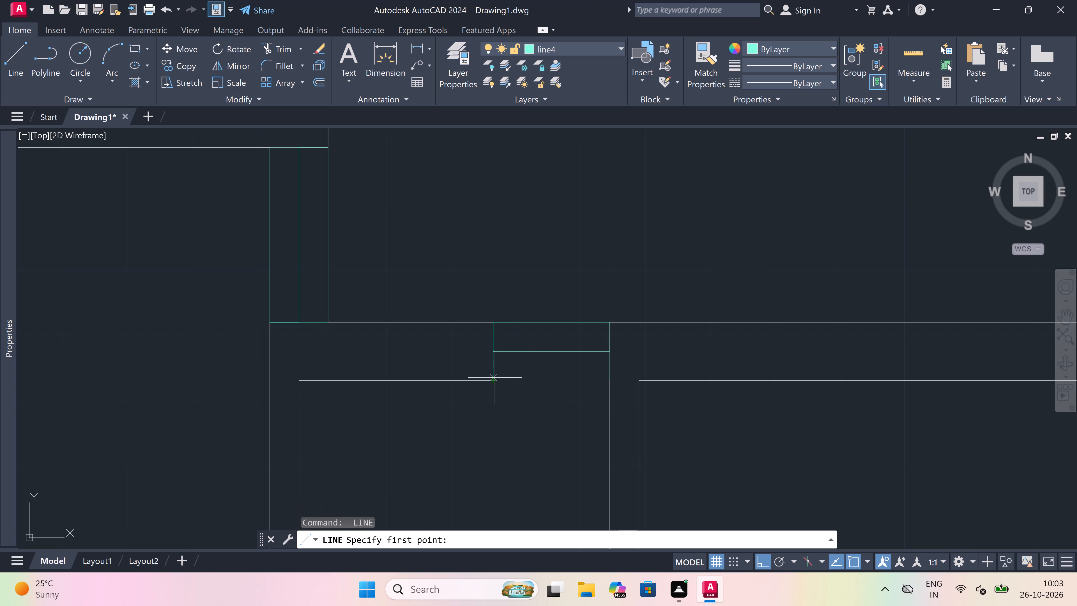
pyautogui.click(495, 383)
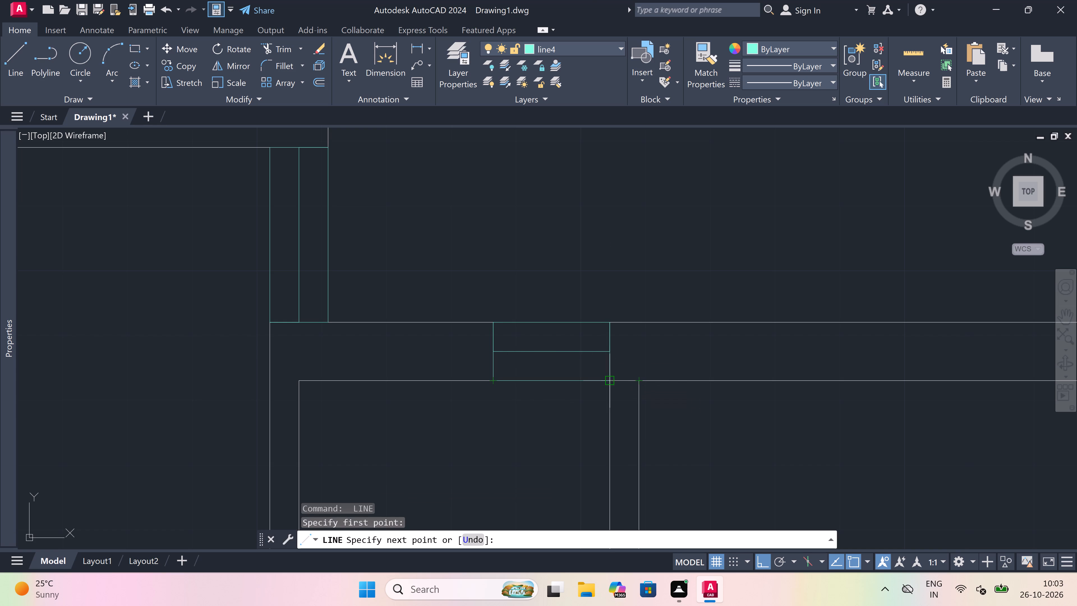
pyautogui.click(611, 384)
pyautogui.press('Escape')
# Draw a cross line through the left half's short vertical wall, from the large upper room's upper-left inner corner to the outer face.
pyautogui.scroll(-5, 550, 327)
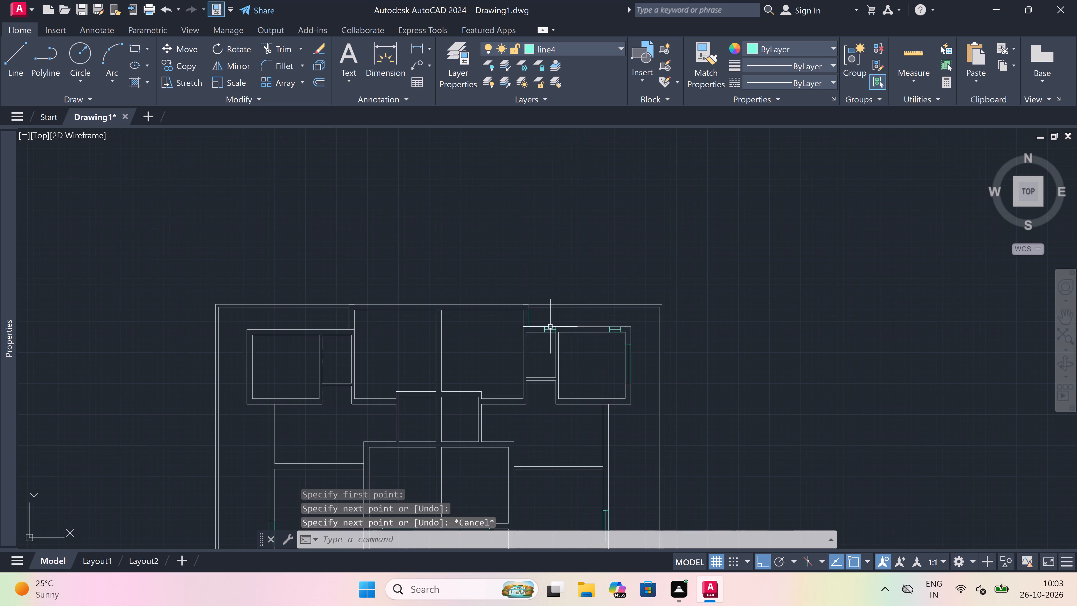
pyautogui.scroll(2, 541, 350)
pyautogui.press('space')
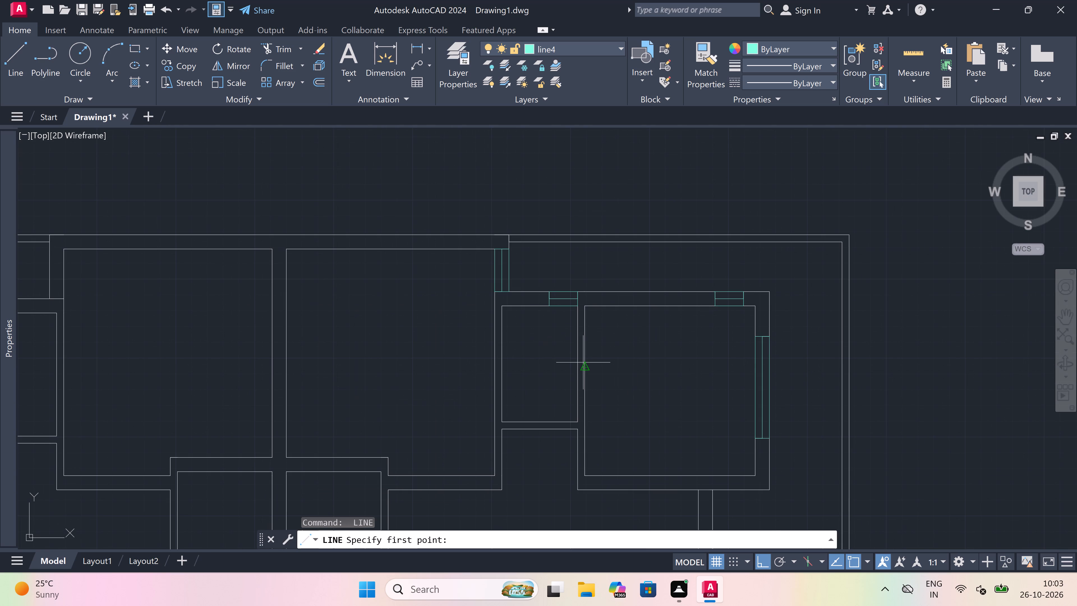
pyautogui.scroll(-3, 574, 360)
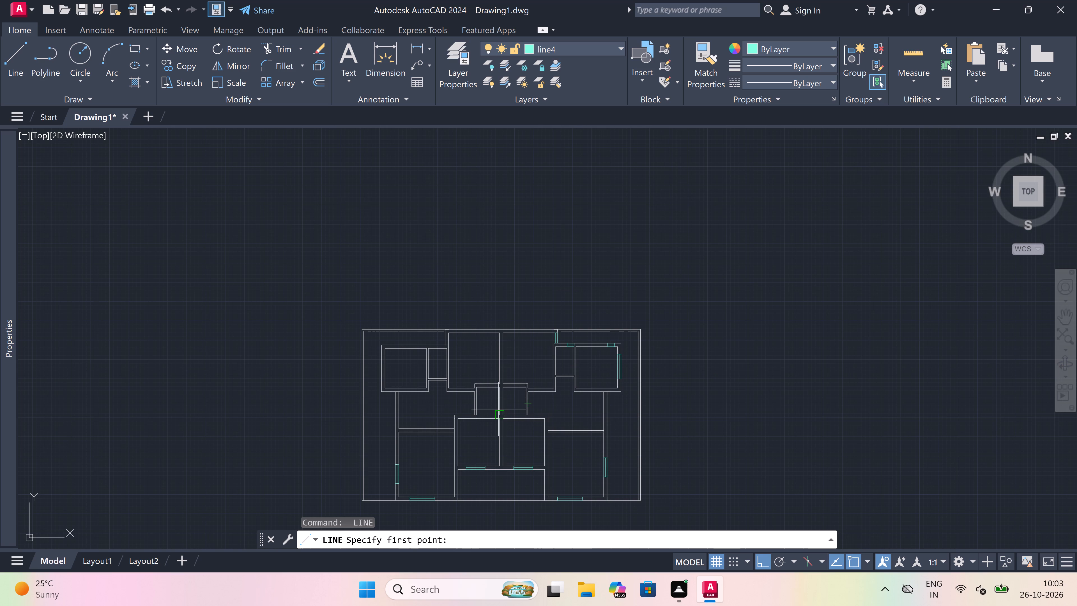
pyautogui.scroll(1, 435, 358)
pyautogui.scroll(1, 465, 320)
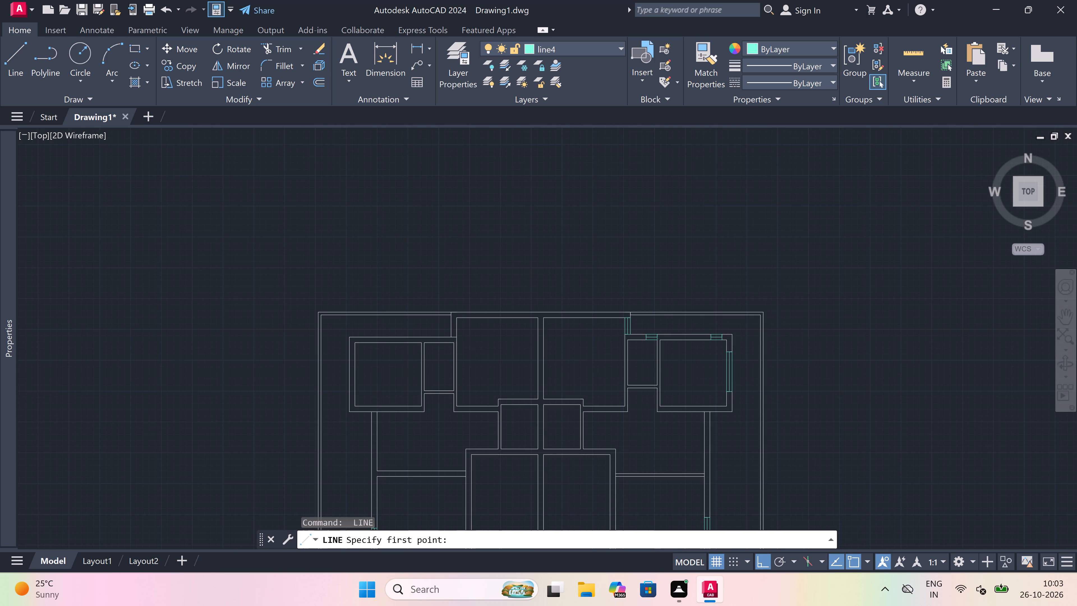
pyautogui.scroll(1, 465, 320)
pyautogui.scroll(3, 410, 306)
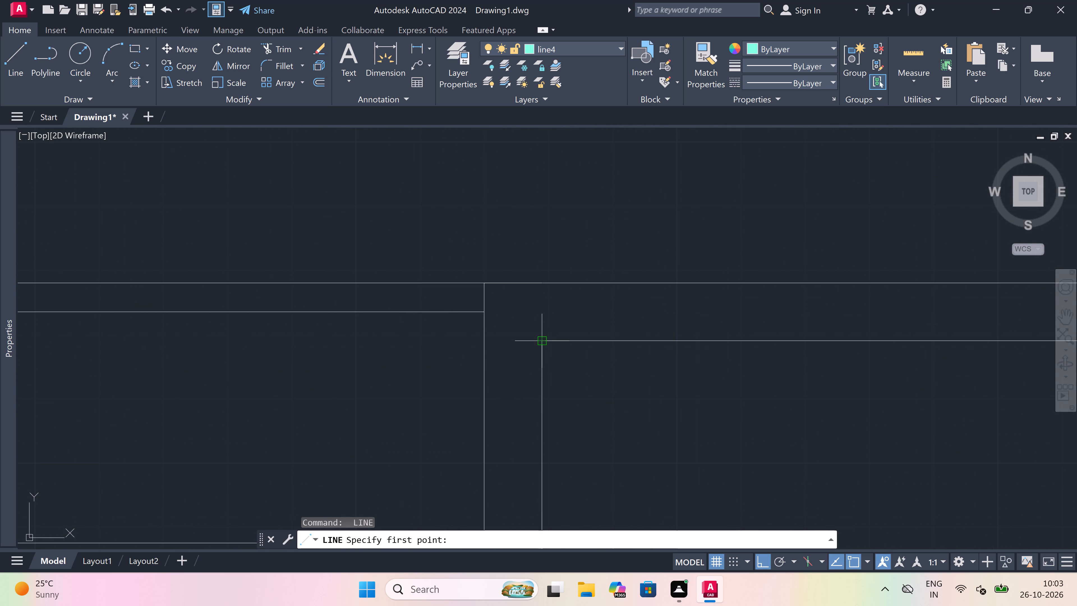
pyautogui.moveTo(540, 343); pyautogui.dragTo(534, 343)
pyautogui.click(486, 339)
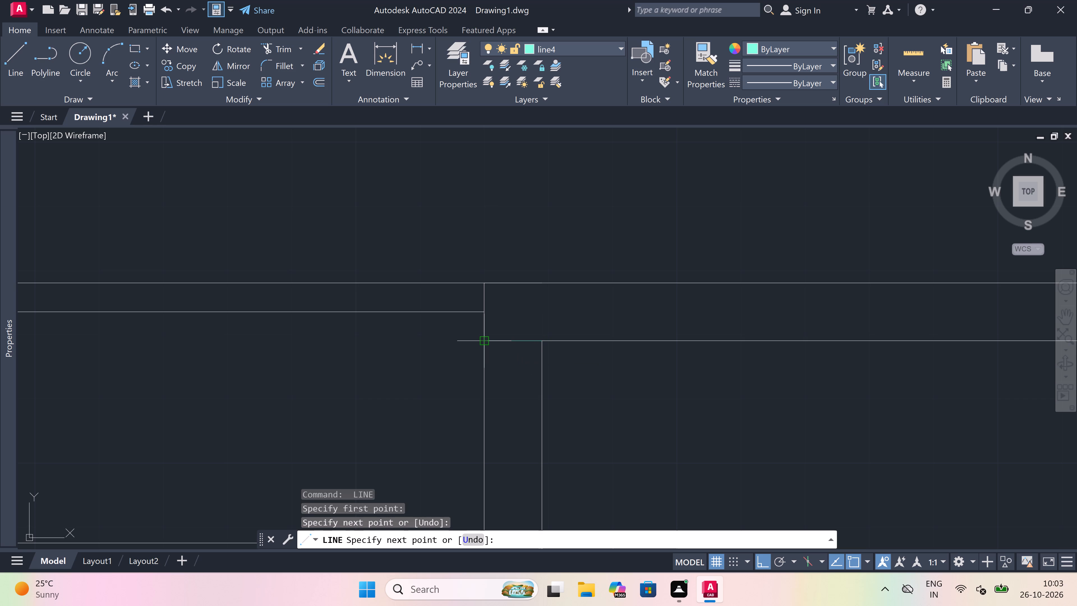
pyautogui.press('Escape')
# Draw a vertical window centre line from the cross line's midpoint down to the horizontal wall's outer face line.
pyautogui.scroll(-3, 486, 339)
pyautogui.scroll(1, 488, 359)
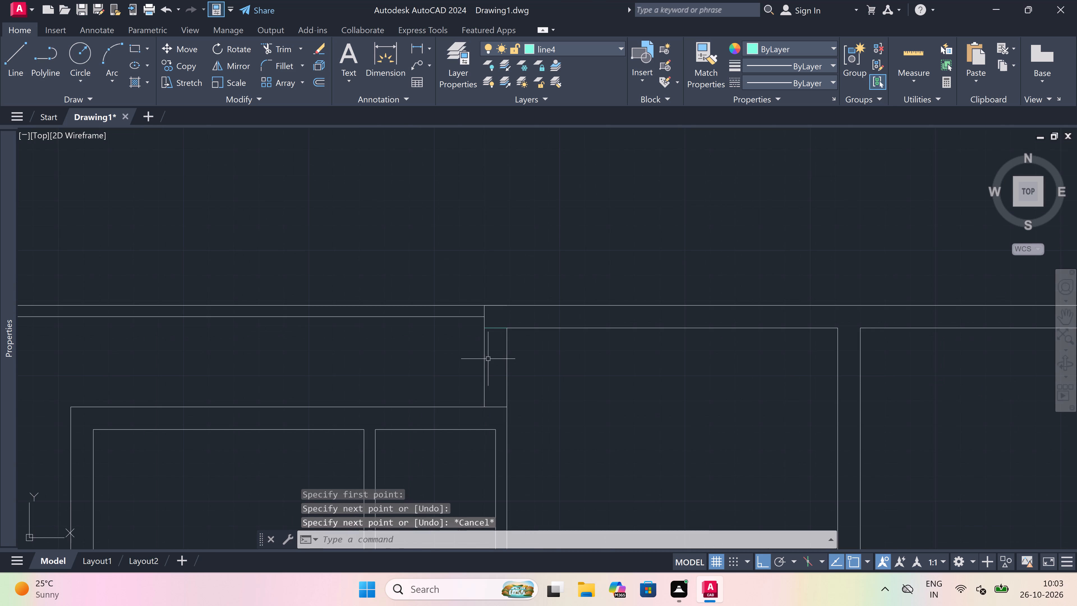
pyautogui.press('space')
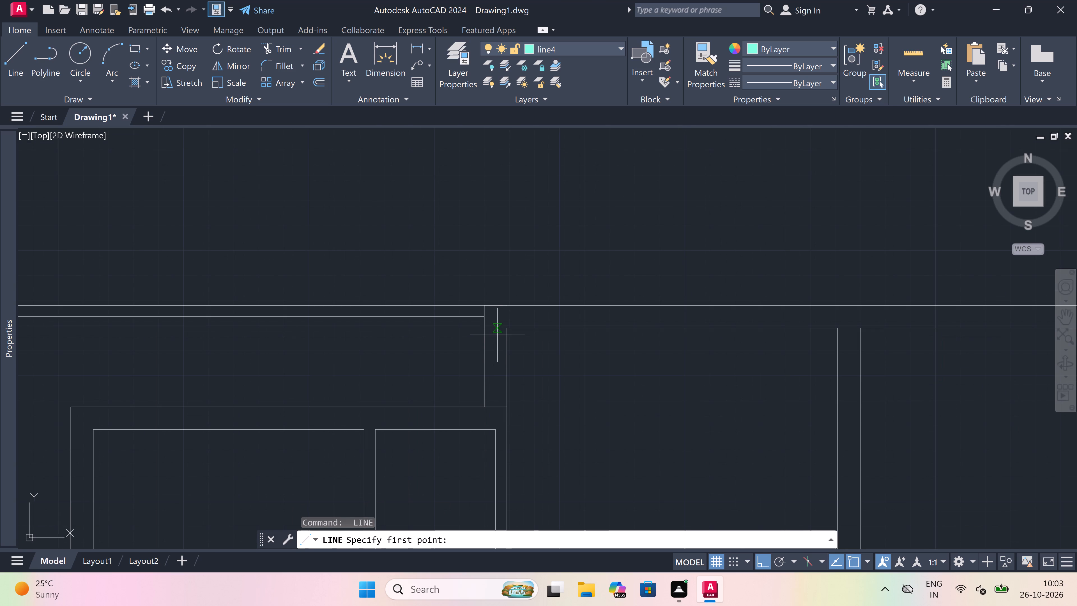
pyautogui.moveTo(496, 331); pyautogui.dragTo(493, 334)
pyautogui.scroll(1, 493, 407)
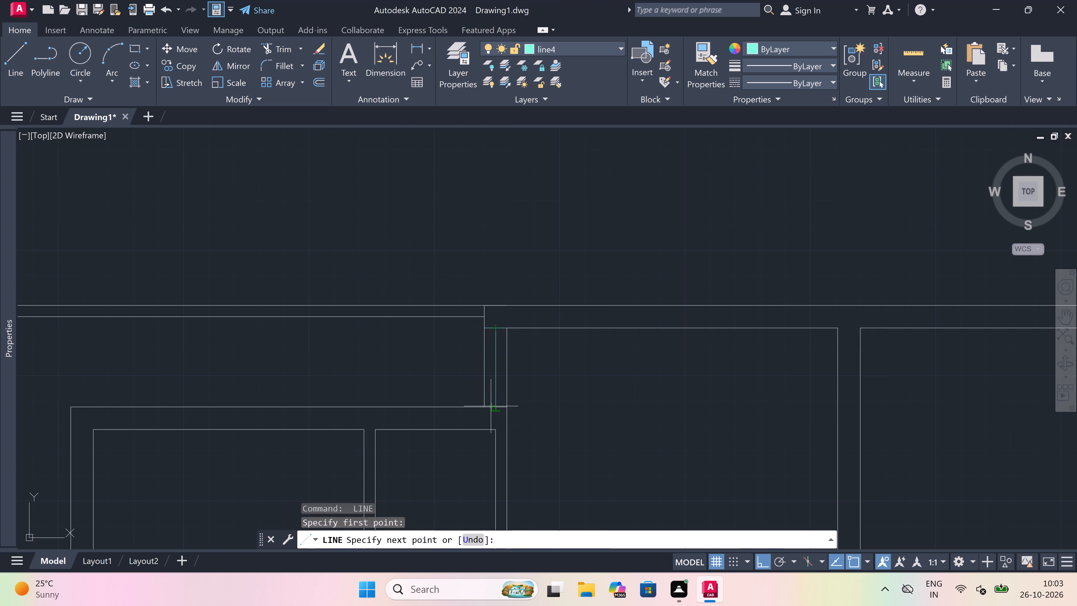
pyautogui.click(493, 407)
pyautogui.press('Escape')
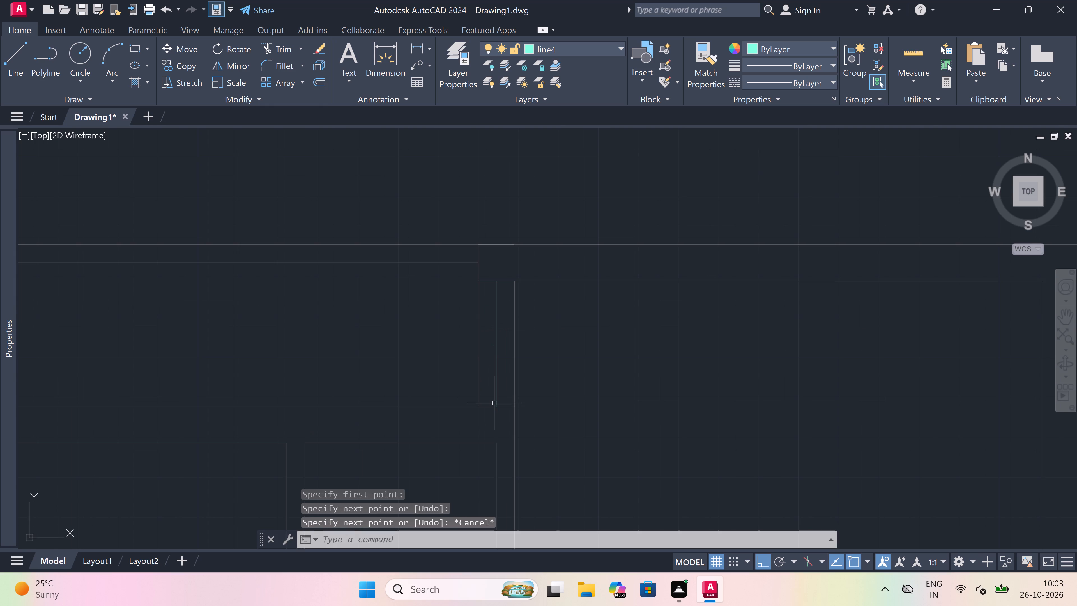
# Trim both faces of the left half's short vertical wall alongside the centre line to open the window.
pyautogui.press('t')
pyautogui.press('r')
pyautogui.press('space')
pyautogui.click(510, 357)
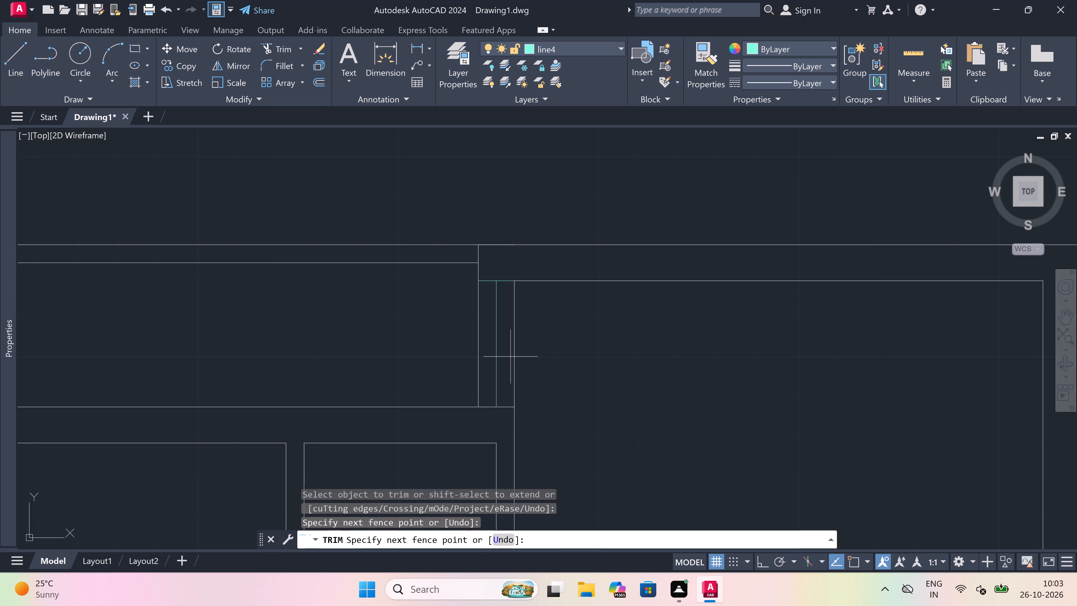
pyautogui.click(530, 356)
pyautogui.click(486, 365)
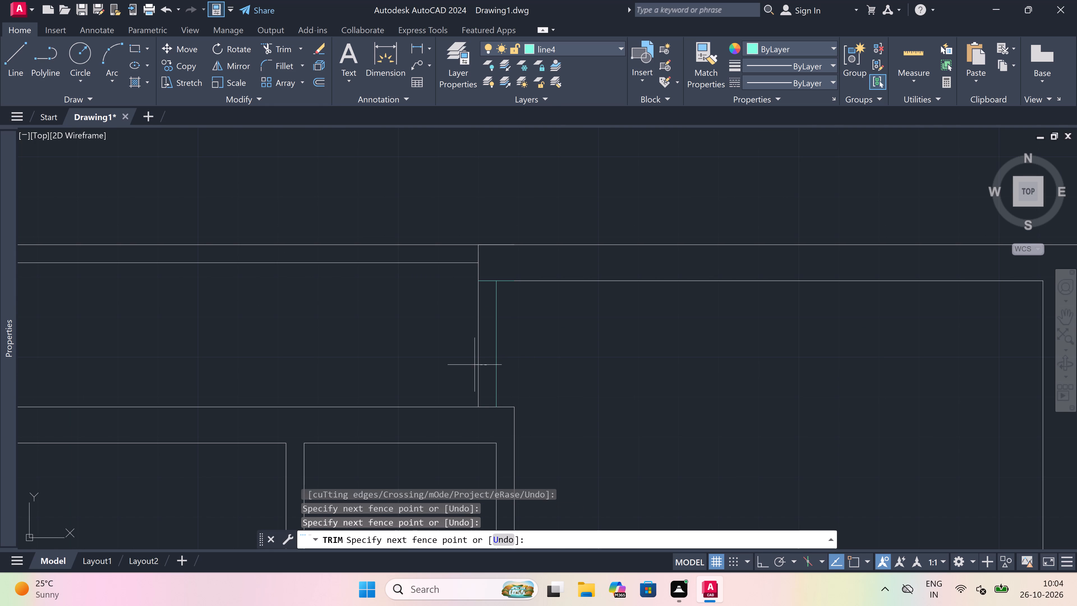
pyautogui.click(474, 365)
pyautogui.press('Escape')
# Draw lines along both faces of the left half's vertical wall opening to complete the window outline.
pyautogui.press('l')
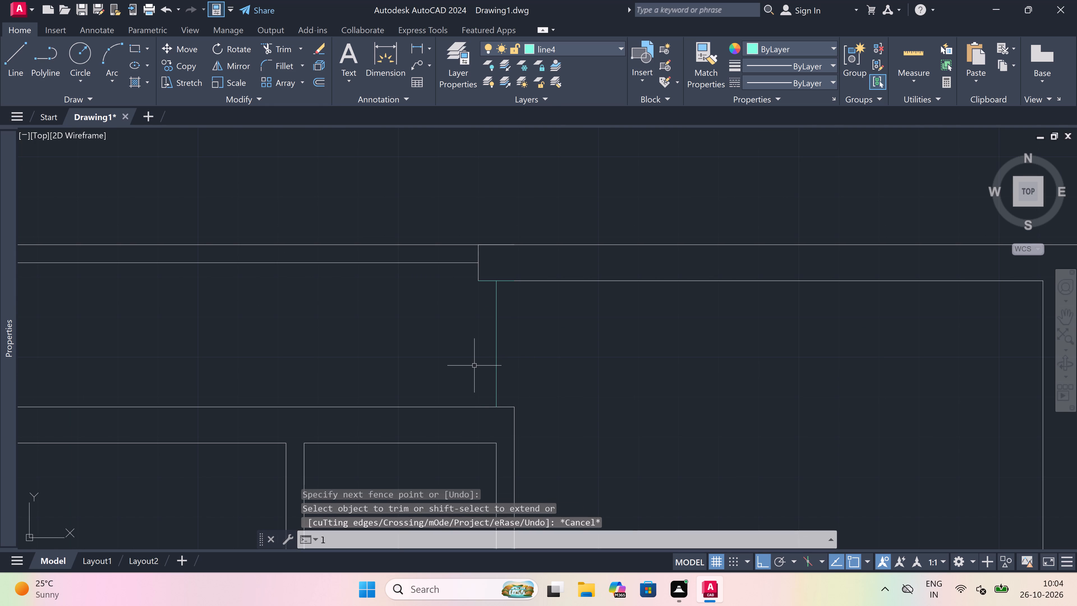
pyautogui.press('space')
pyautogui.click(478, 282)
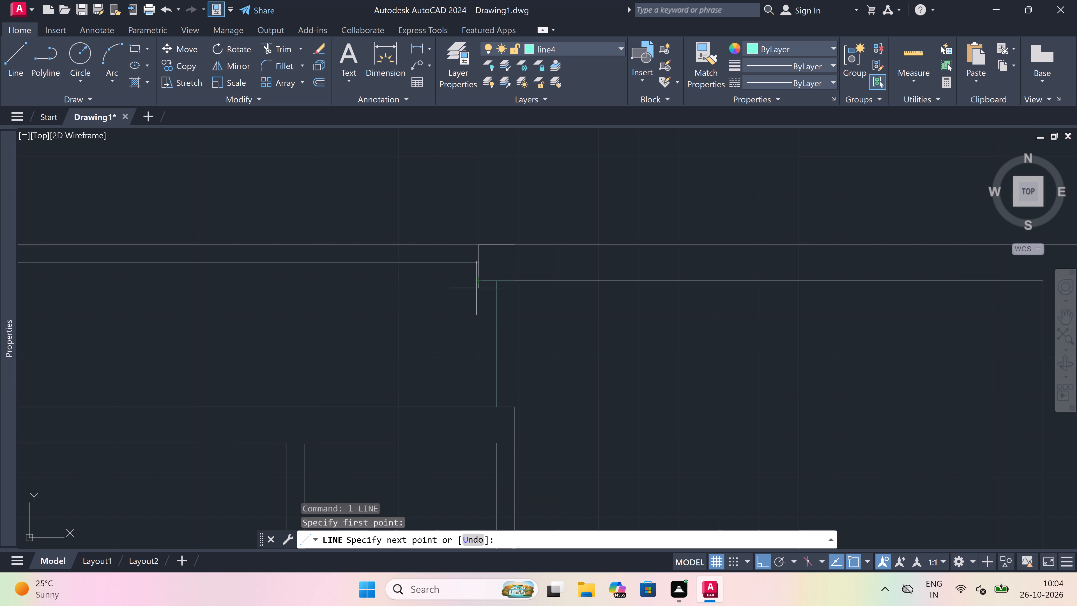
pyautogui.click(475, 406)
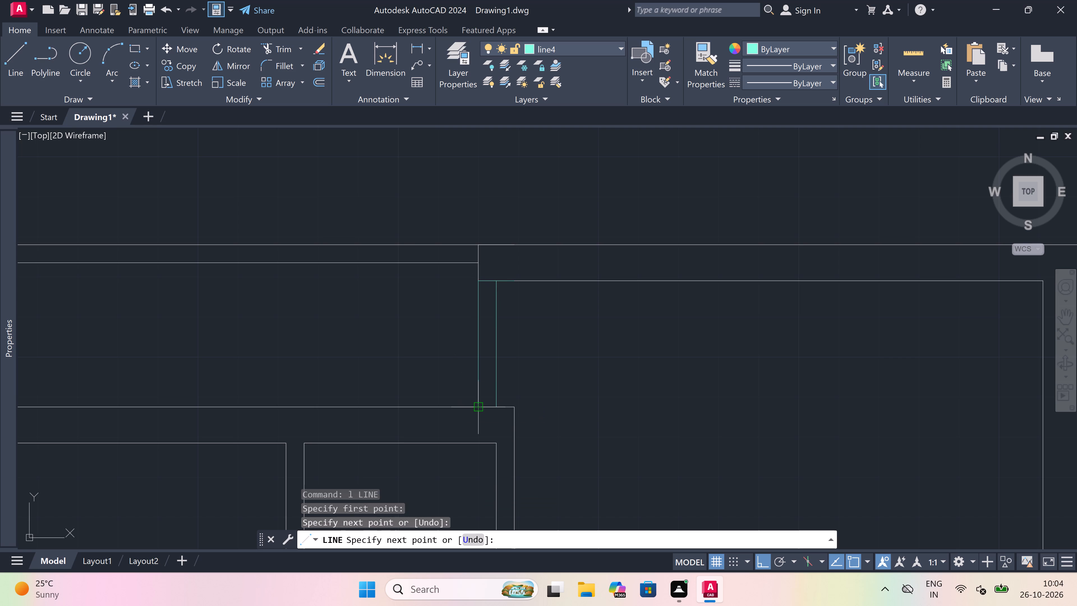
pyautogui.press('Escape')
pyautogui.press('space')
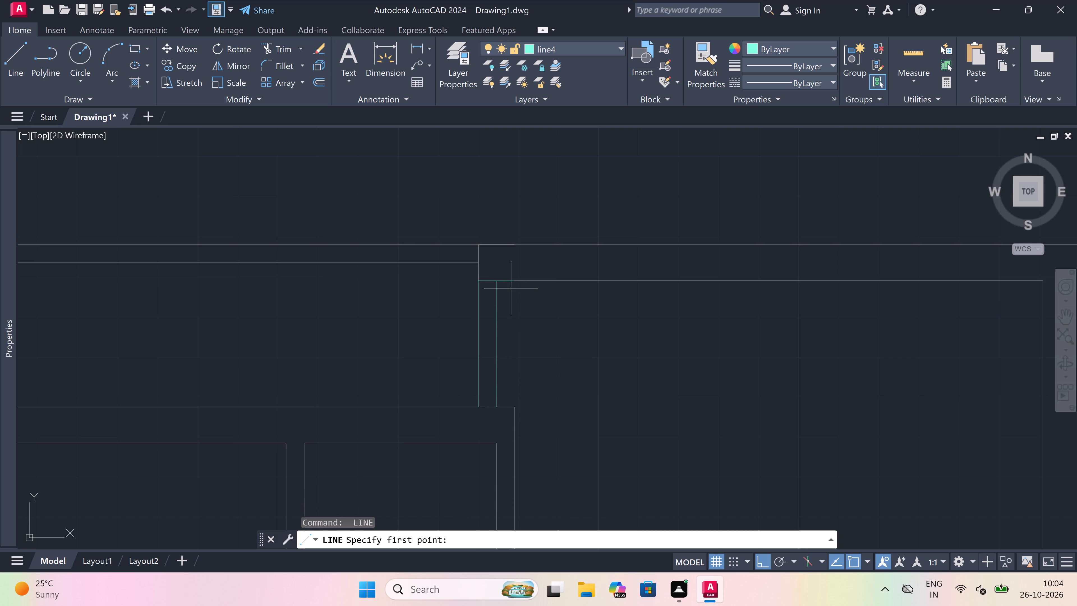
pyautogui.moveTo(510, 286); pyautogui.dragTo(510, 298)
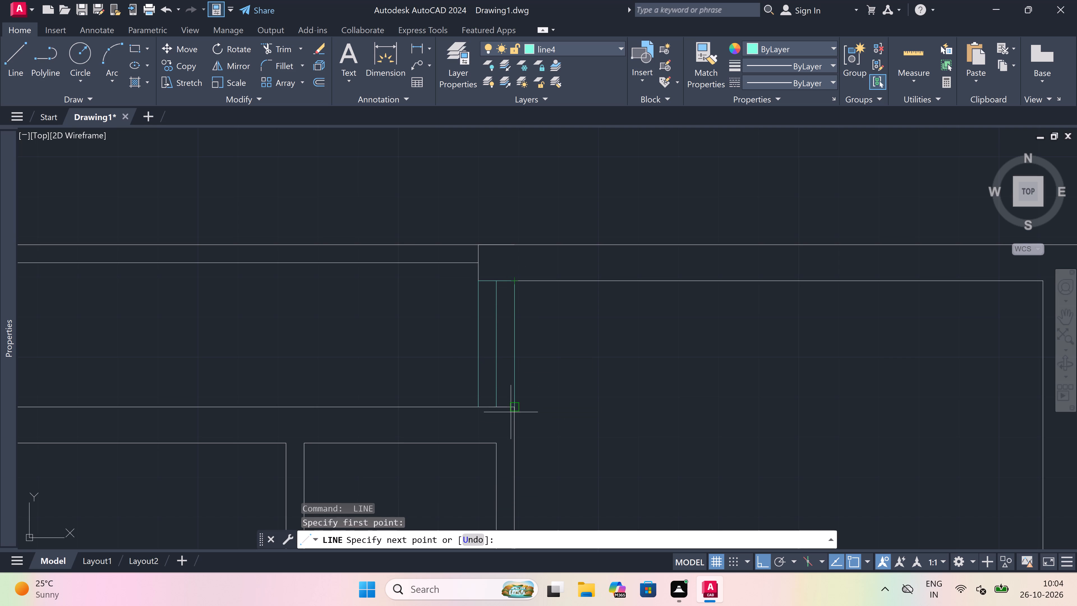
pyautogui.click(517, 405)
pyautogui.press('Escape')
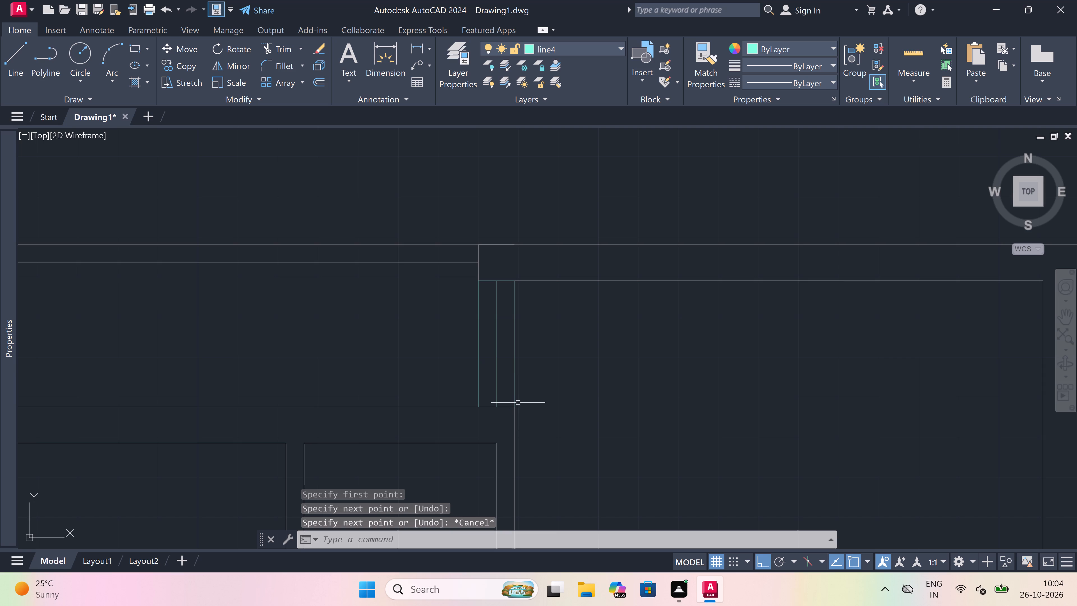
# Draw a 1'6" window centre line with end lines across the wall above the left small room, starting at its upper-left corner.
pyautogui.scroll(-3, 513, 336)
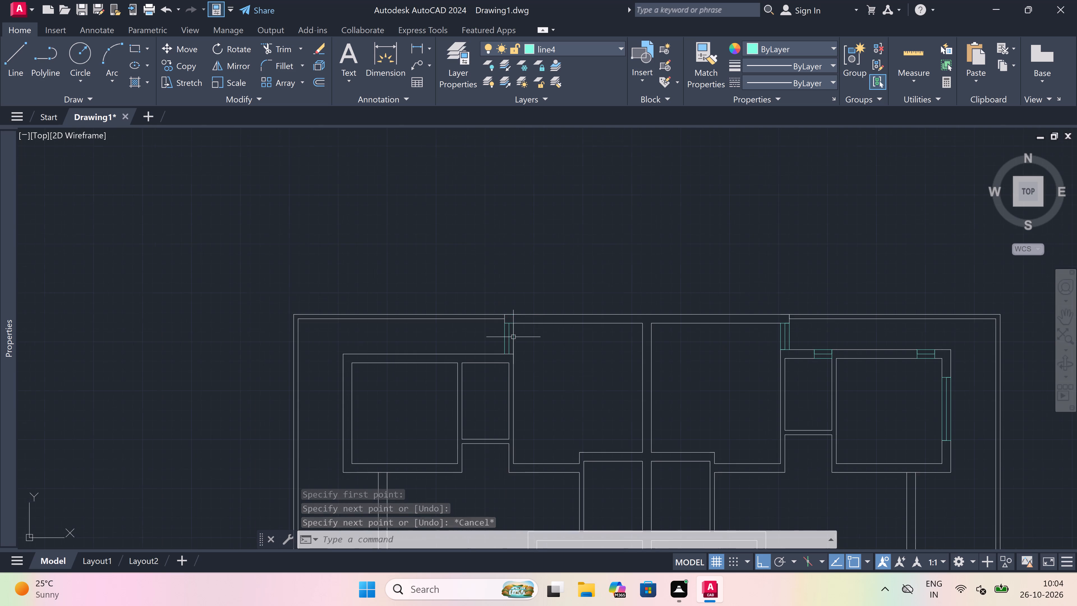
pyautogui.scroll(1, 490, 370)
pyautogui.press('space')
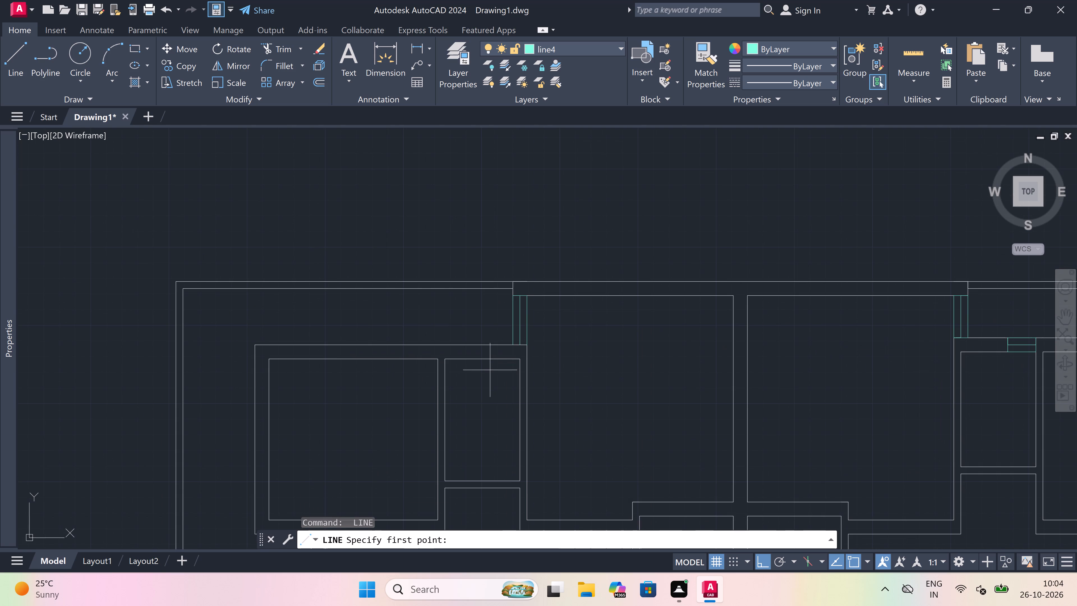
pyautogui.scroll(-2, 500, 345)
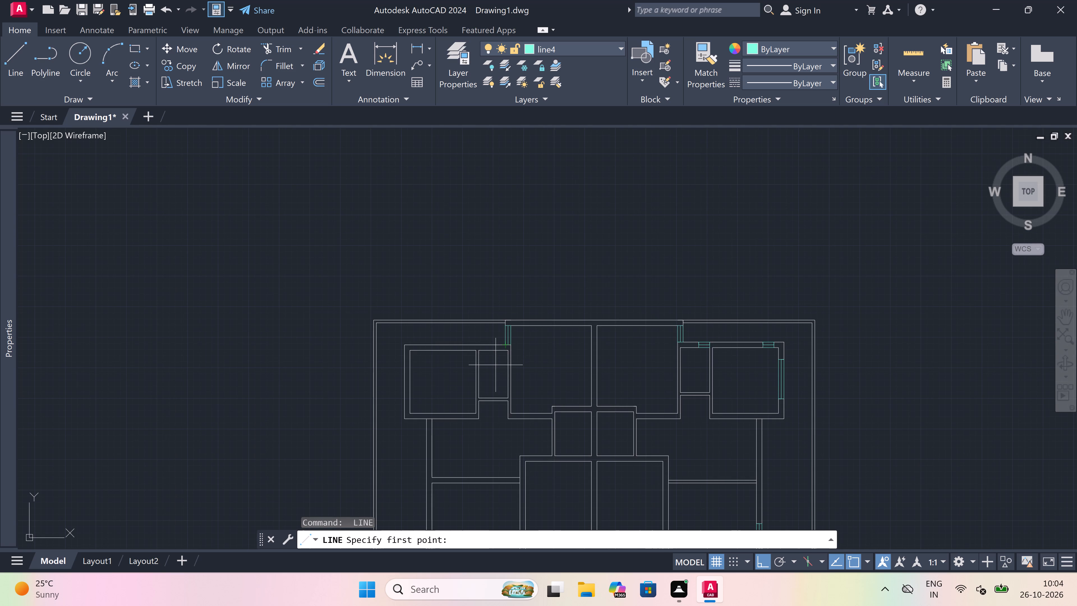
pyautogui.scroll(2, 496, 365)
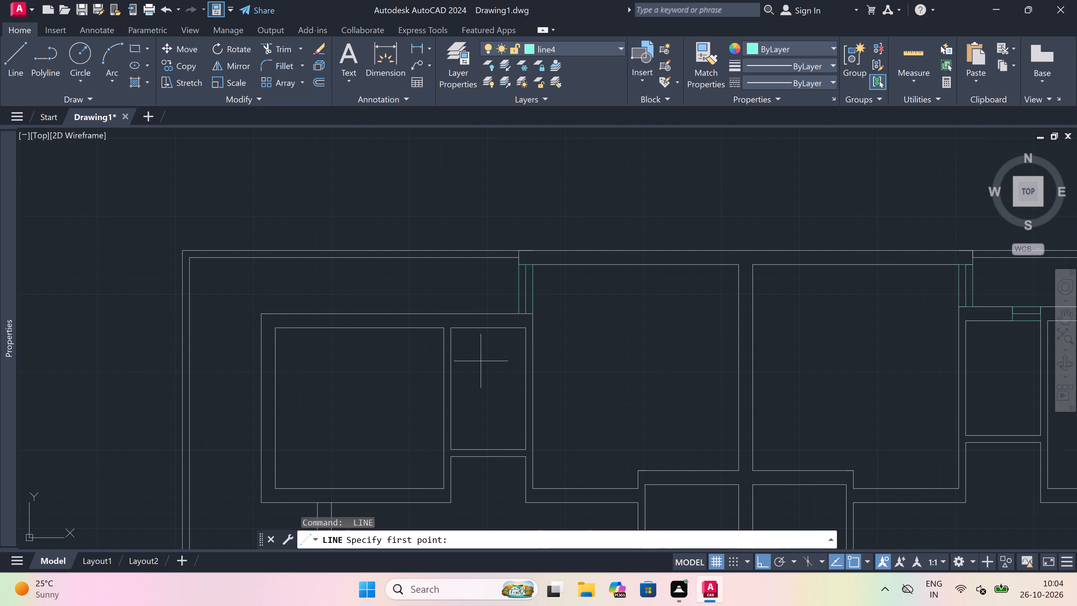
pyautogui.scroll(2, 441, 317)
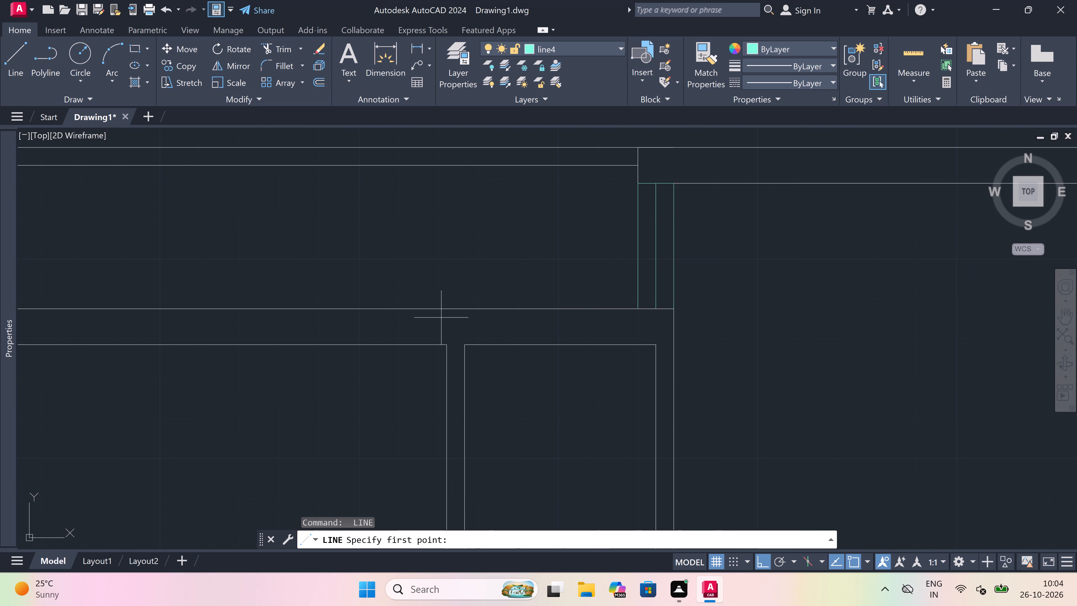
pyautogui.scroll(1, 468, 338)
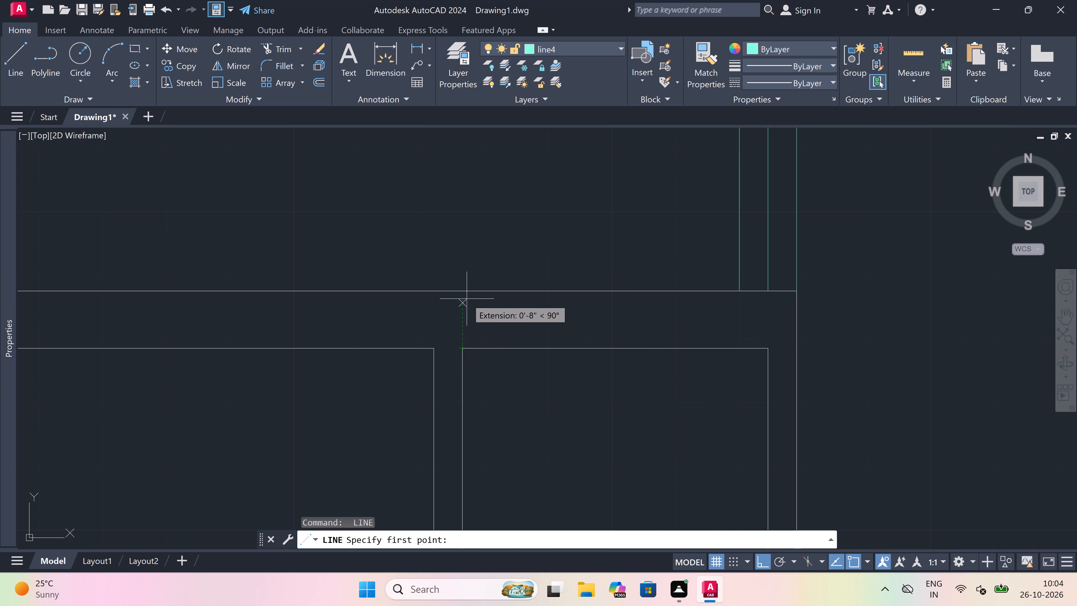
pyautogui.moveTo(461, 293); pyautogui.dragTo(461, 311)
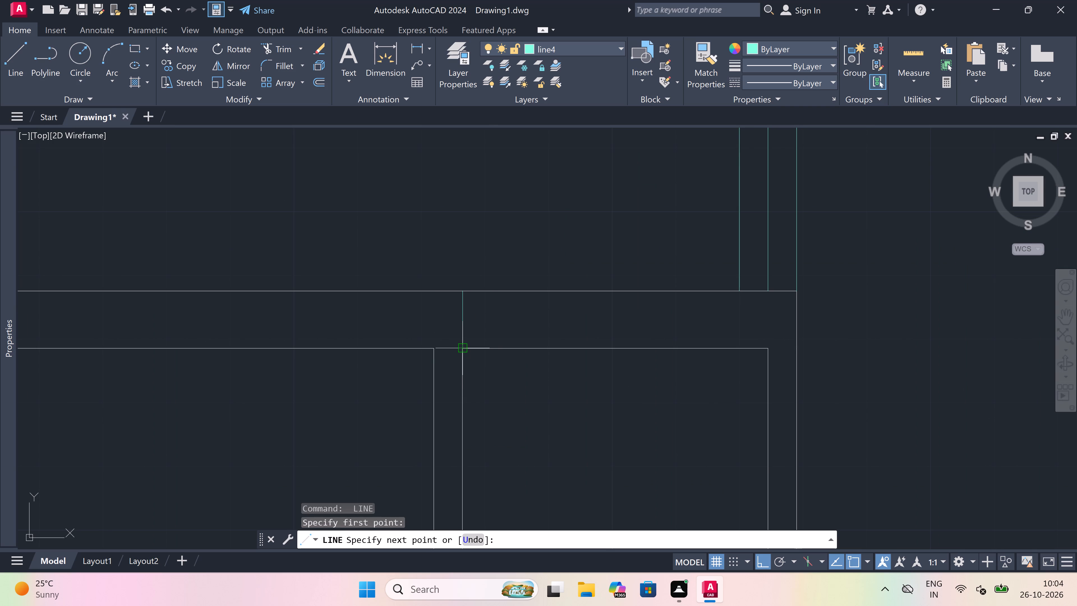
pyautogui.moveTo(464, 352); pyautogui.dragTo(464, 340)
pyautogui.click(464, 322)
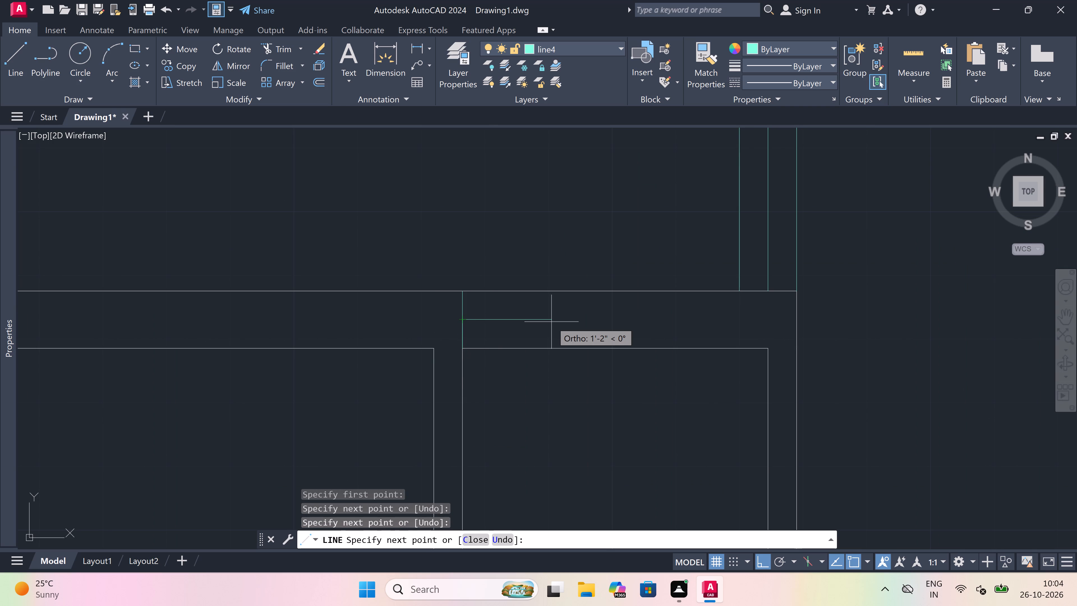
pyautogui.write('1\'6"')
pyautogui.press('space')
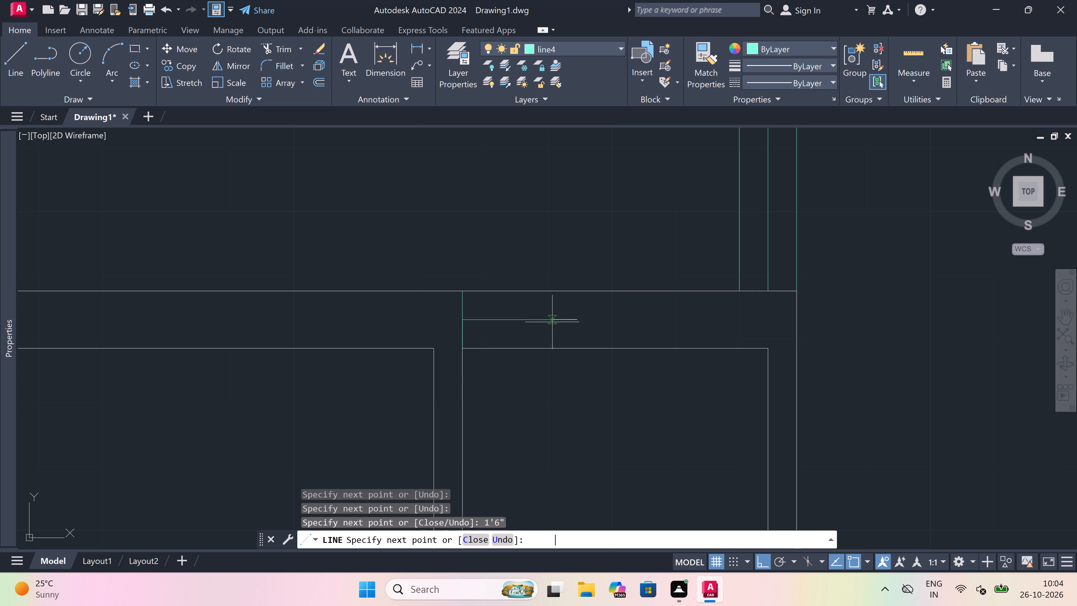
pyautogui.moveTo(574, 294); pyautogui.dragTo(575, 302)
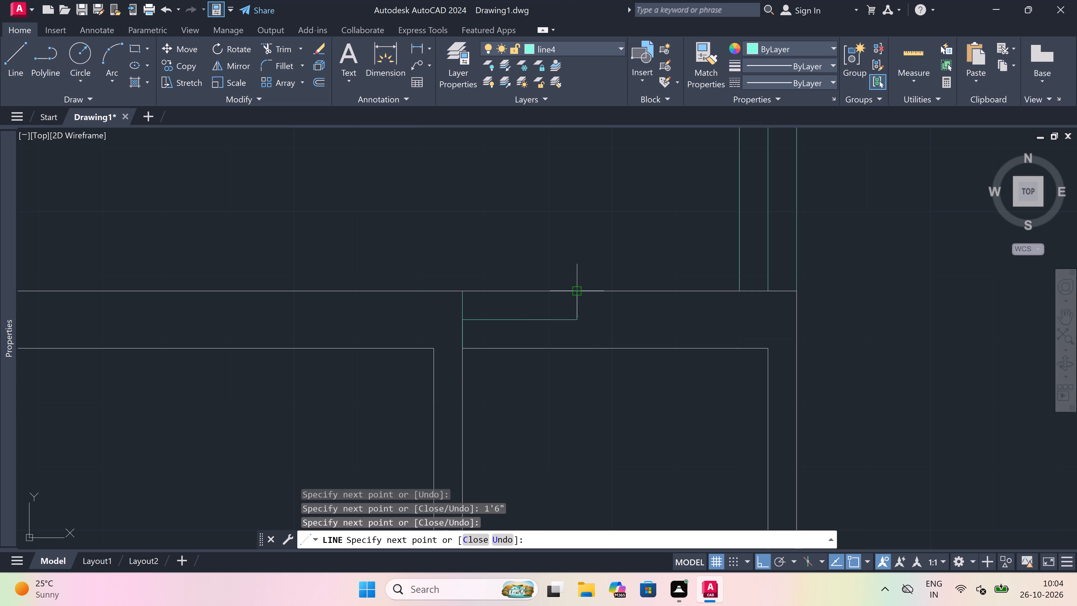
pyautogui.click(576, 350)
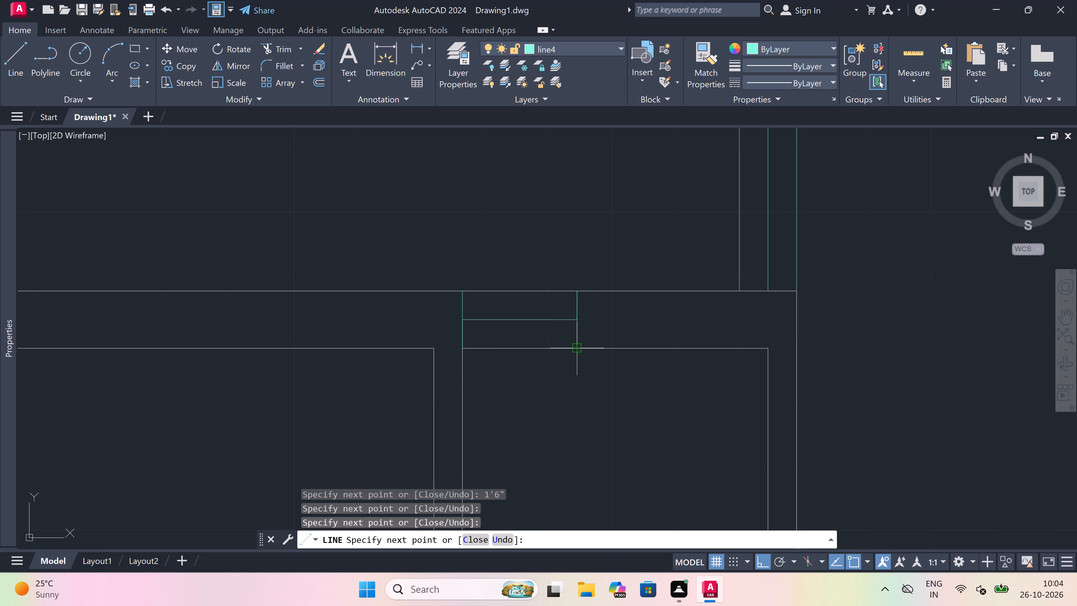
pyautogui.press('Escape')
# Trim both wall faces alongside the 1'6" centre line above the left small room to open the window.
pyautogui.press('t')
pyautogui.press('r')
pyautogui.press('space')
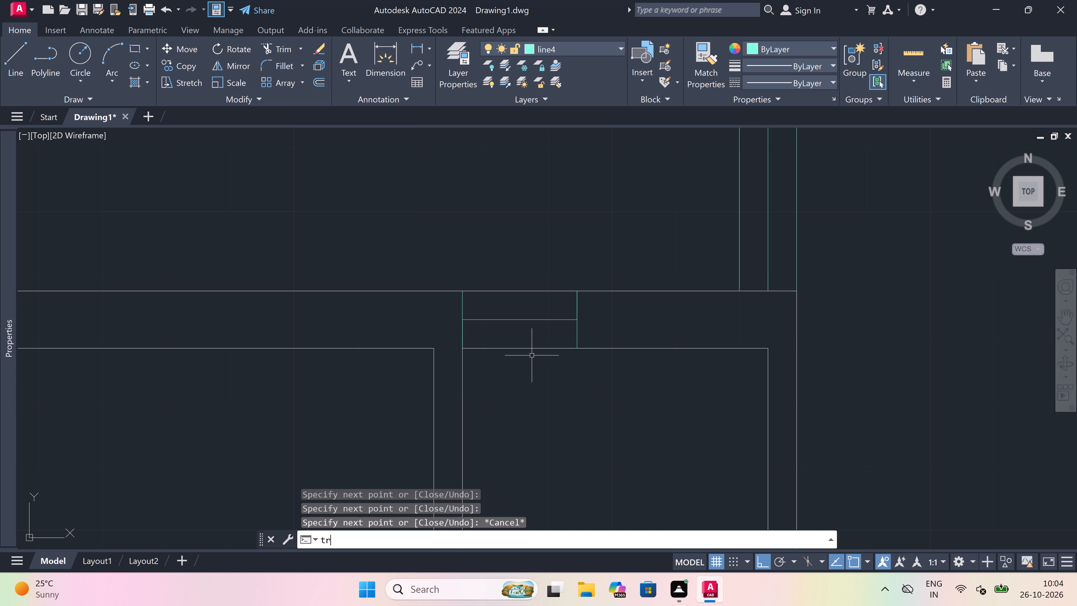
pyautogui.click(530, 349)
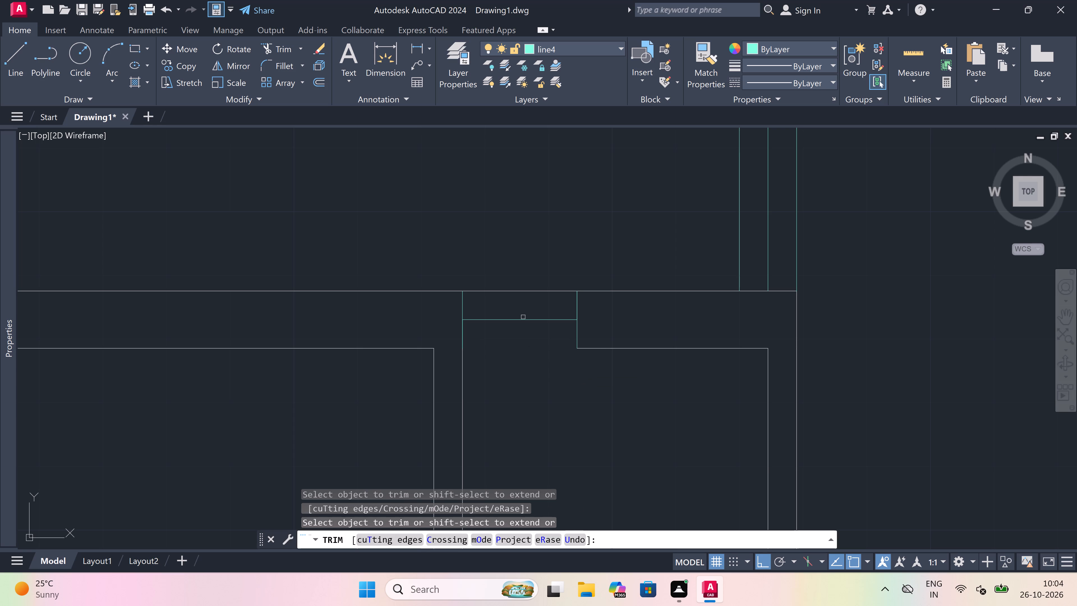
pyautogui.click(517, 290)
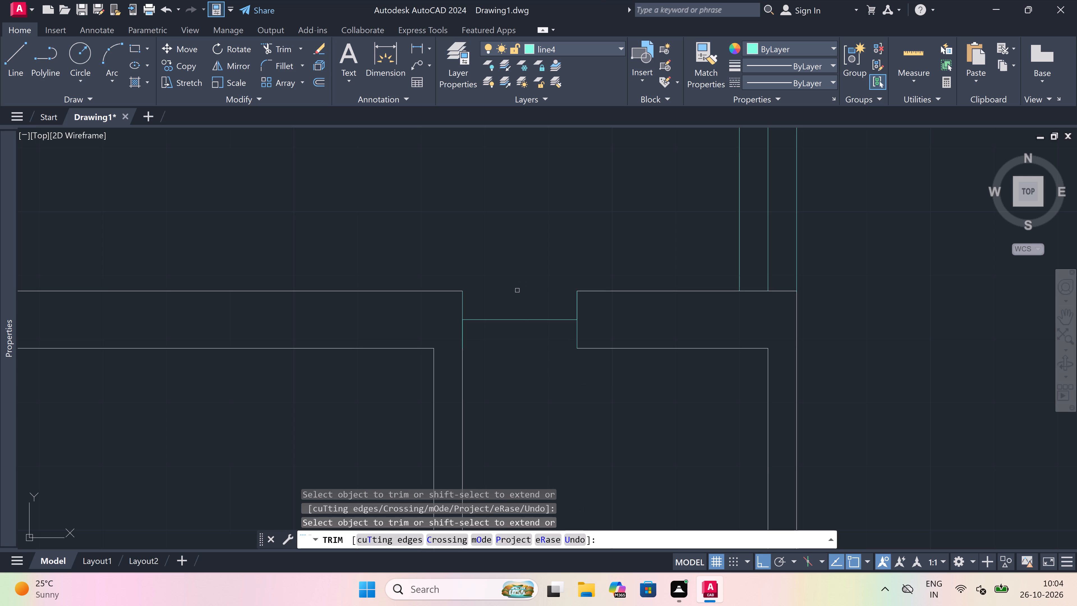
pyautogui.press('Escape')
# Draw lines along both wall faces of the opening above the left small room to complete the window outline.
pyautogui.press('l')
pyautogui.press('space')
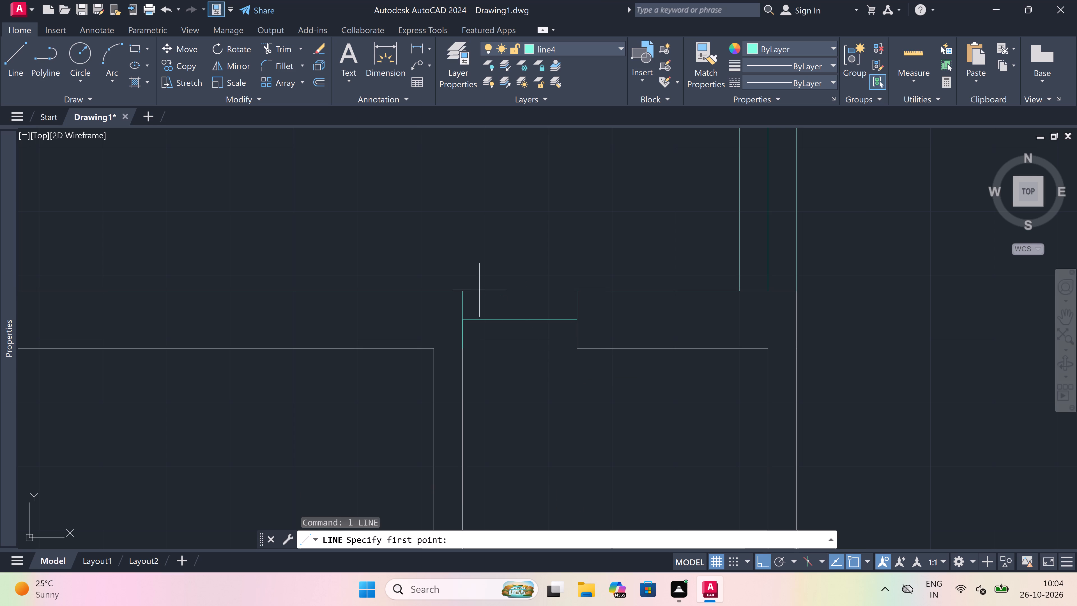
pyautogui.click(464, 291)
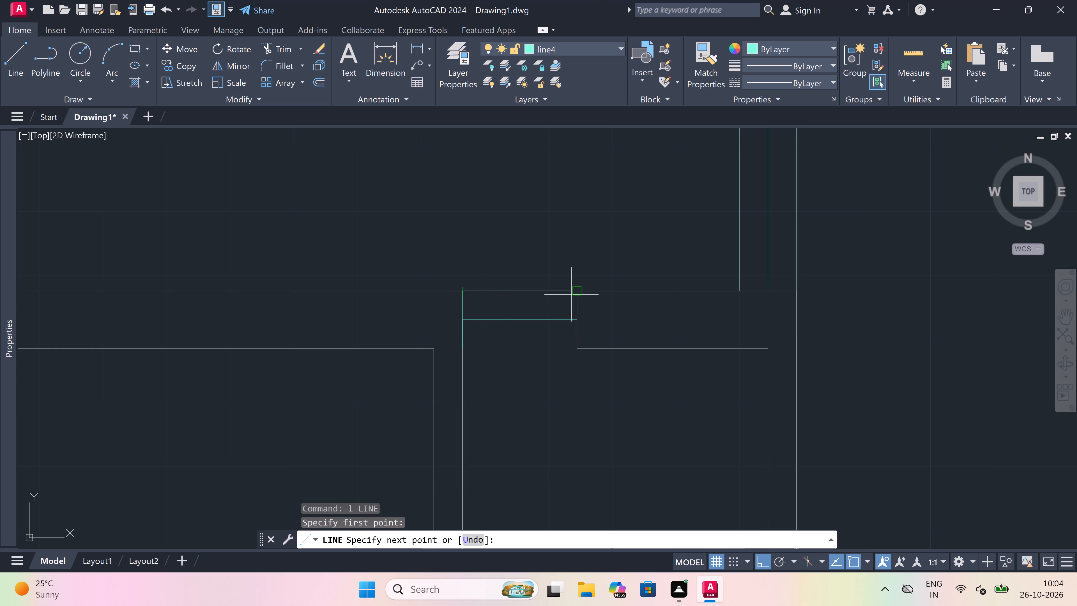
pyautogui.click(581, 293)
pyautogui.press('Escape')
pyautogui.press('space')
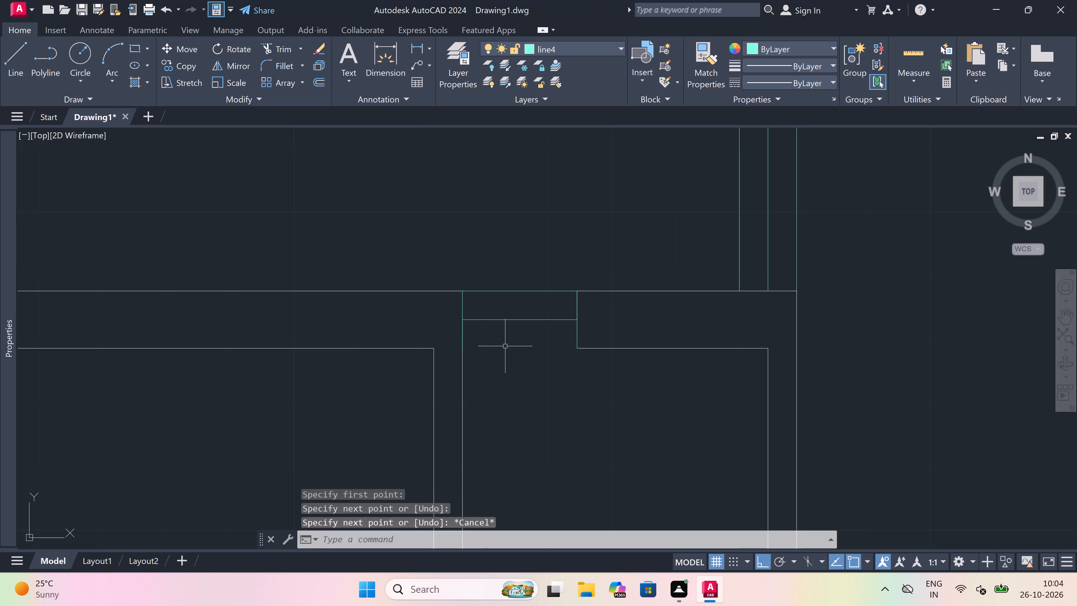
pyautogui.moveTo(466, 346); pyautogui.dragTo(479, 346)
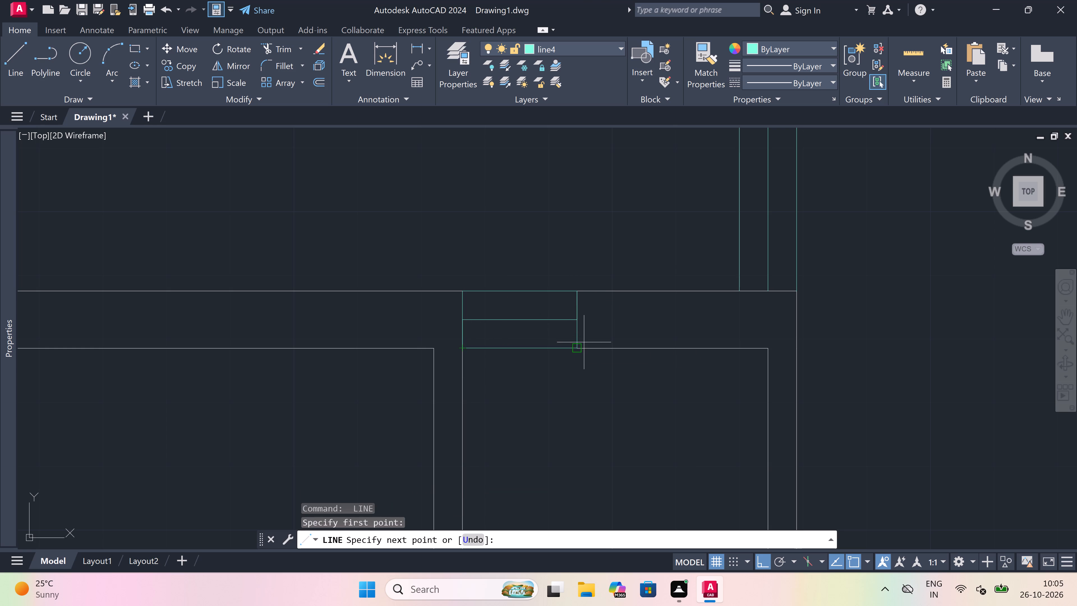
pyautogui.click(577, 347)
pyautogui.press('Escape')
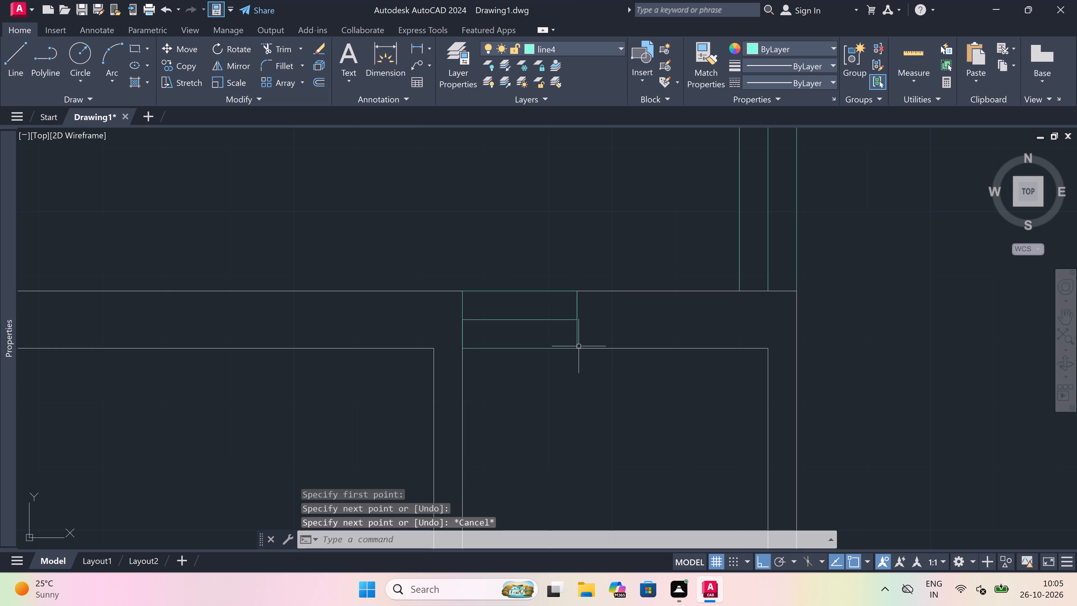
# Draw a 1'6" window centre line with end lines across the upper-left room's top wall, starting at the room's inner upper-left corner.
pyautogui.scroll(-5, 599, 318)
pyautogui.scroll(1, 588, 375)
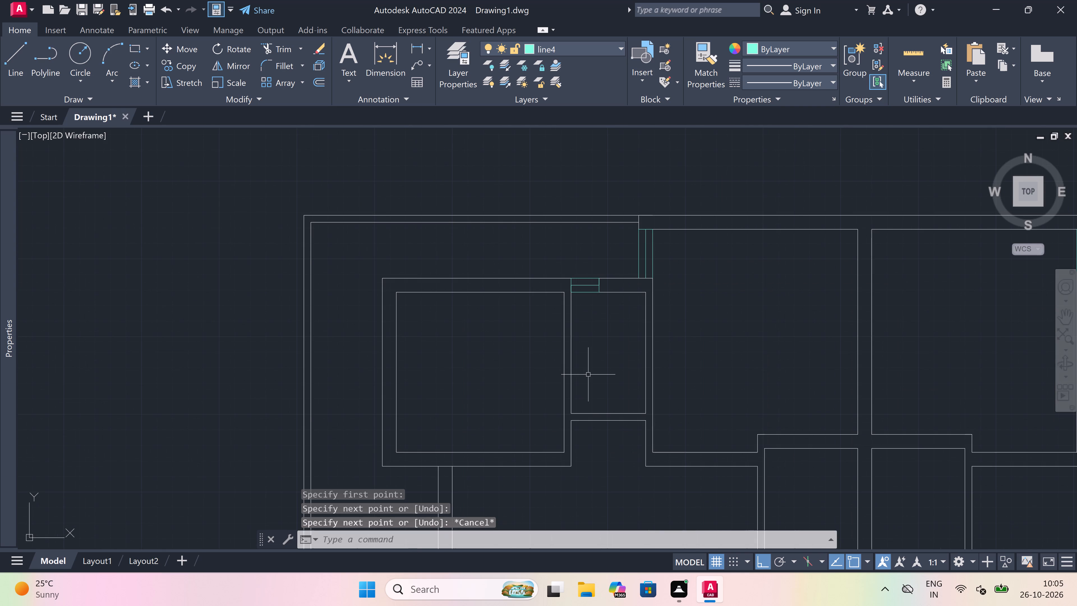
pyautogui.press('space')
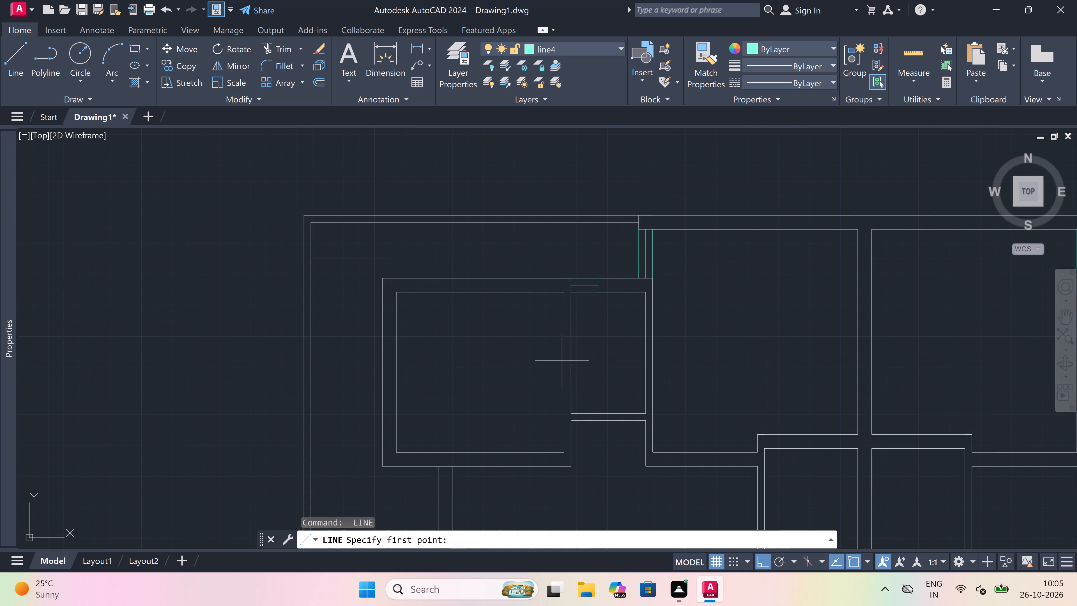
pyautogui.scroll(3, 362, 272)
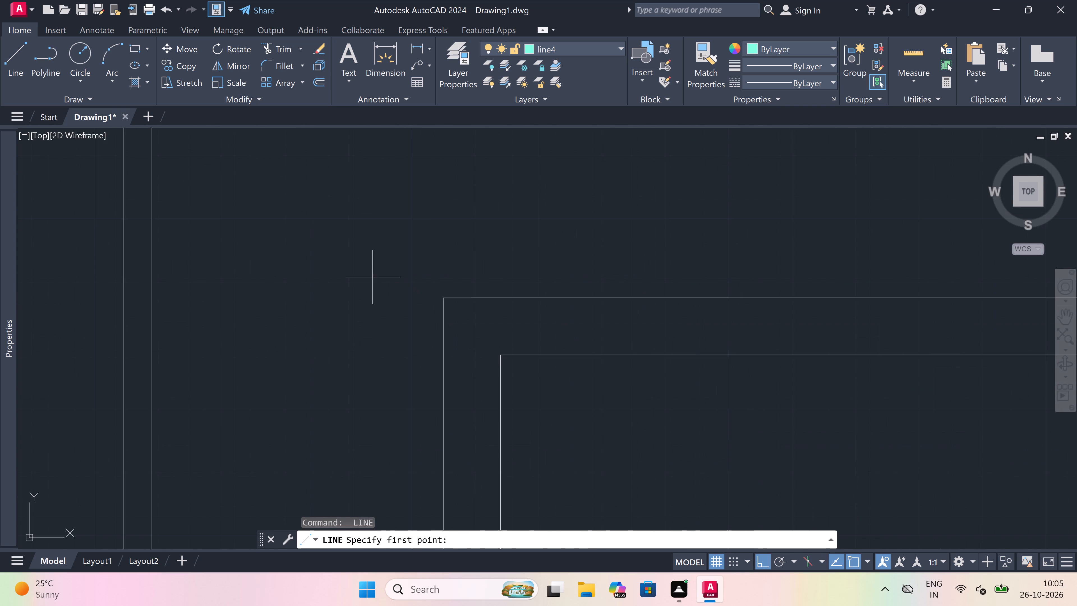
pyautogui.click(503, 353)
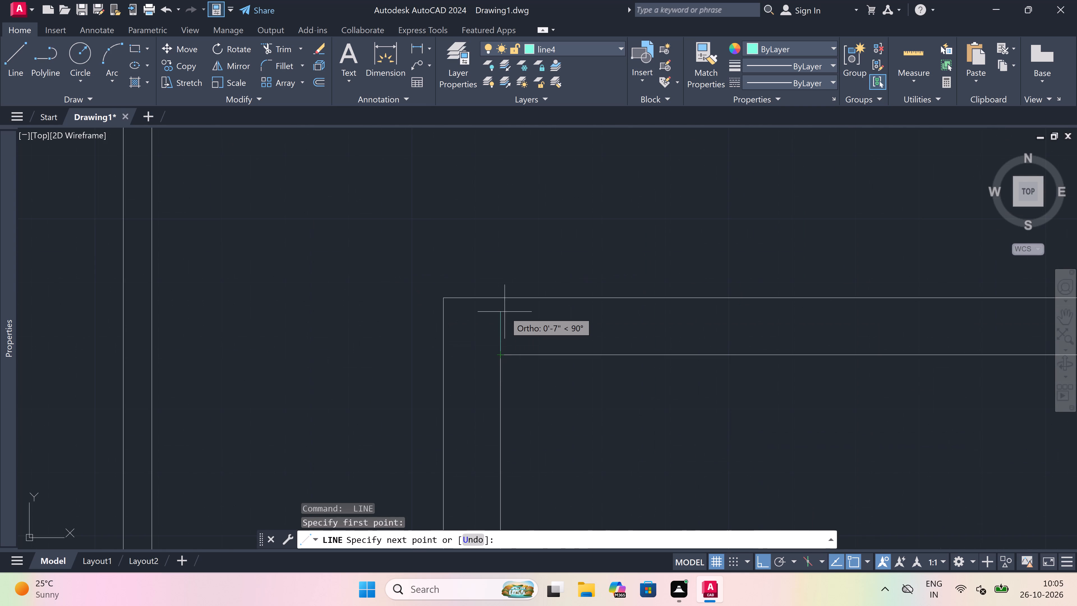
pyautogui.click(499, 300)
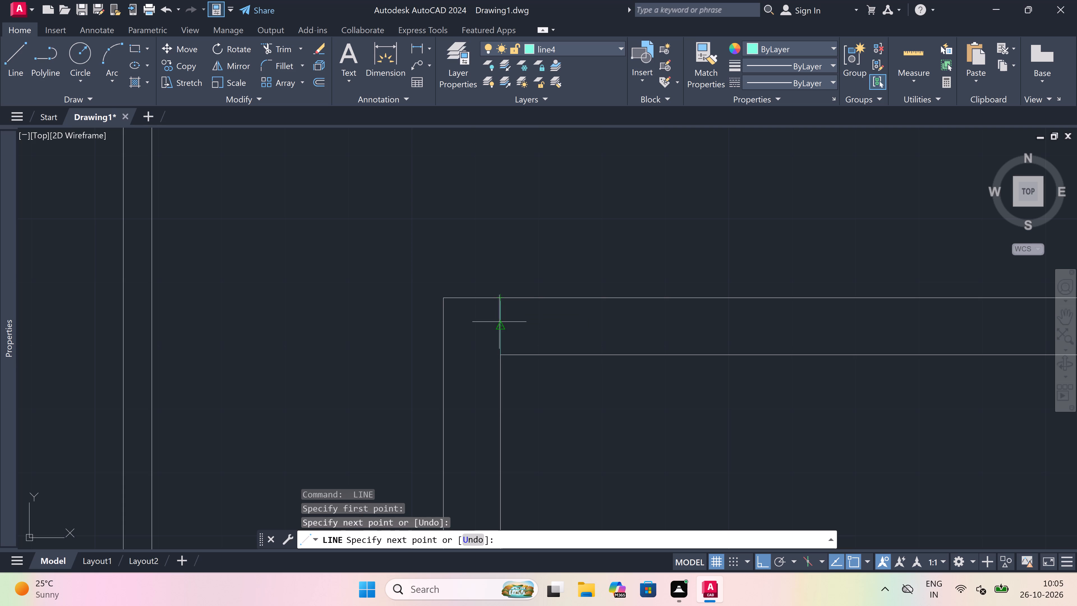
pyautogui.click(500, 322)
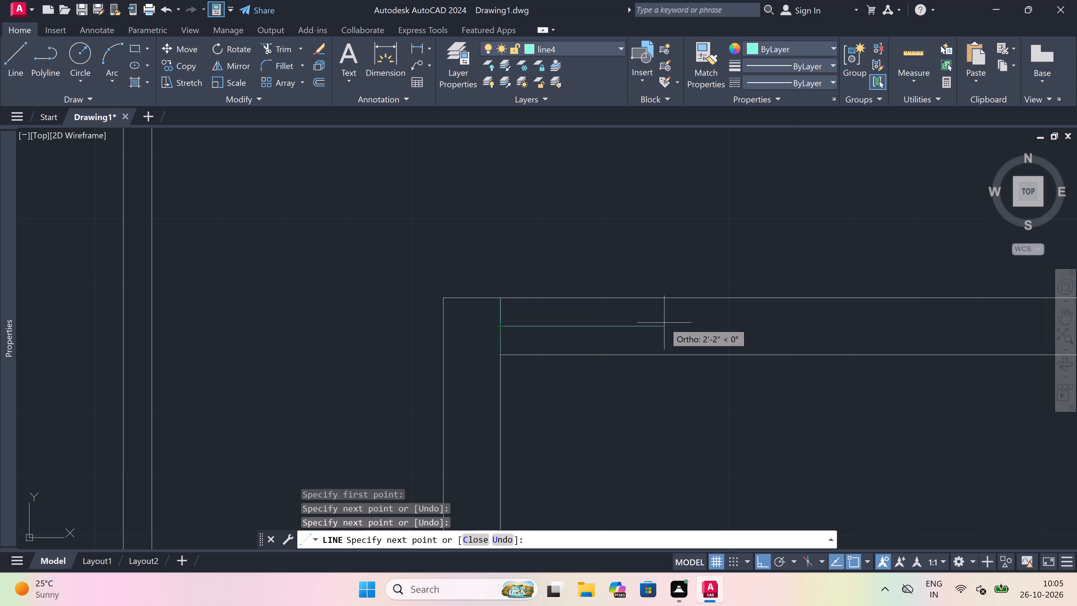
pyautogui.write("1'")
pyautogui.write('6"')
pyautogui.press('space')
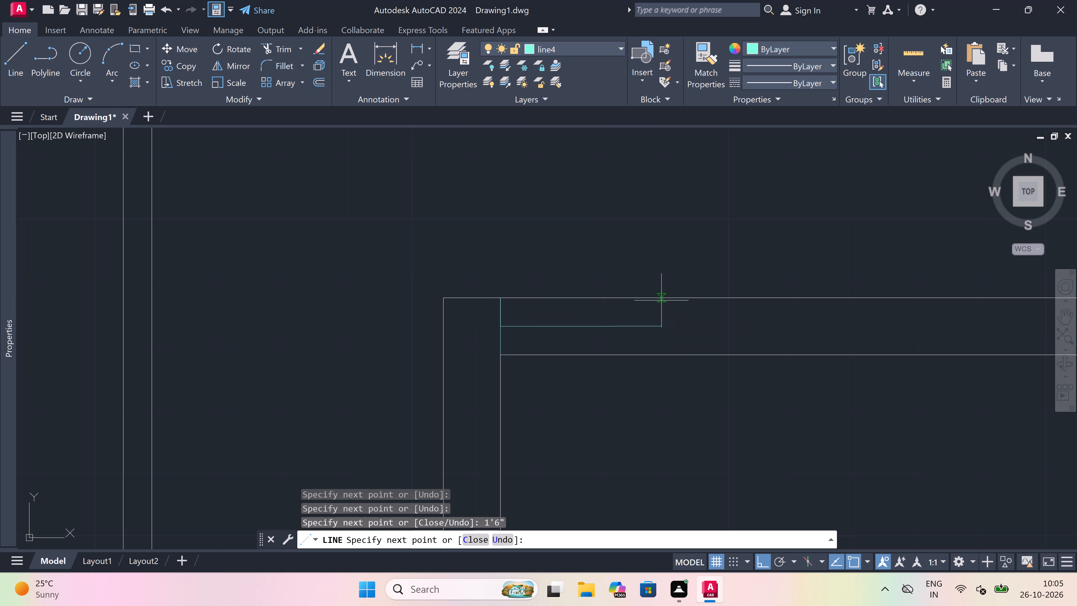
pyautogui.click(615, 301)
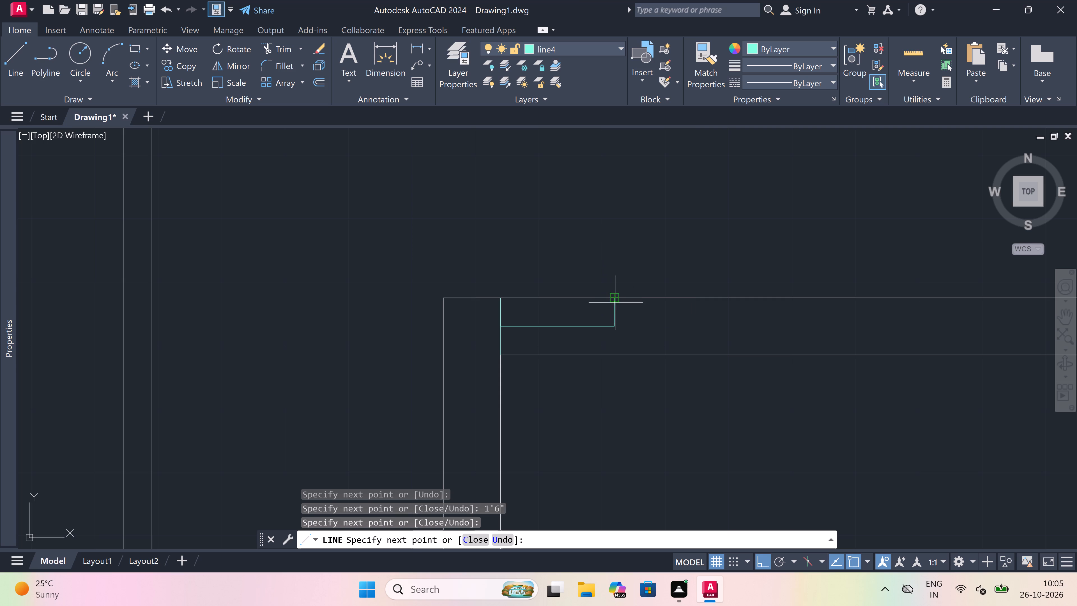
pyautogui.click(615, 352)
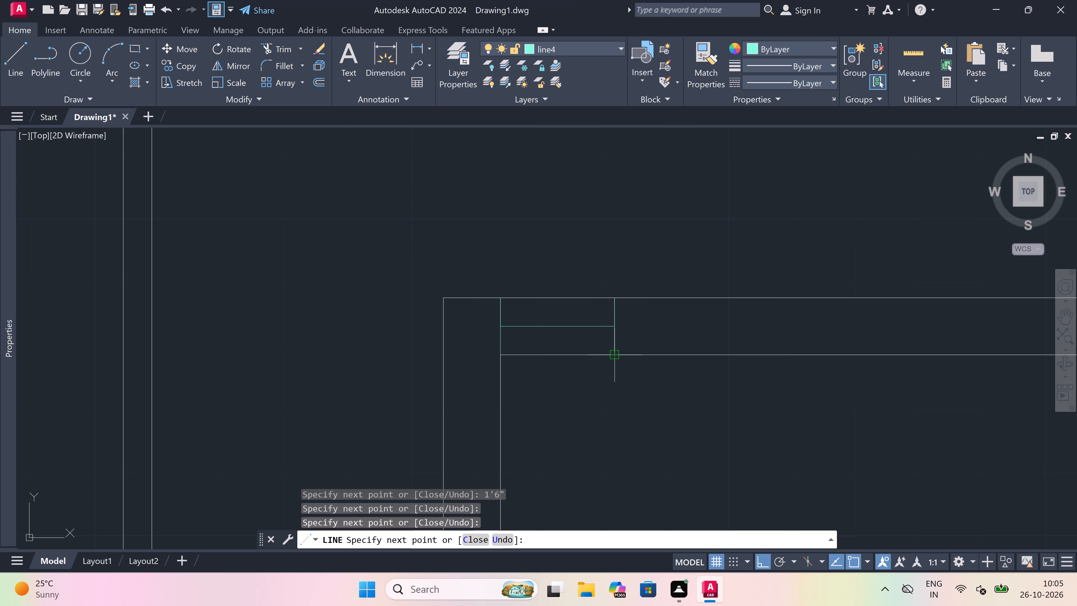
pyautogui.press('Escape')
# Trim both faces of the upper-left room's top wall between the window end lines.
pyautogui.press('t')
pyautogui.press('r')
pyautogui.press('space')
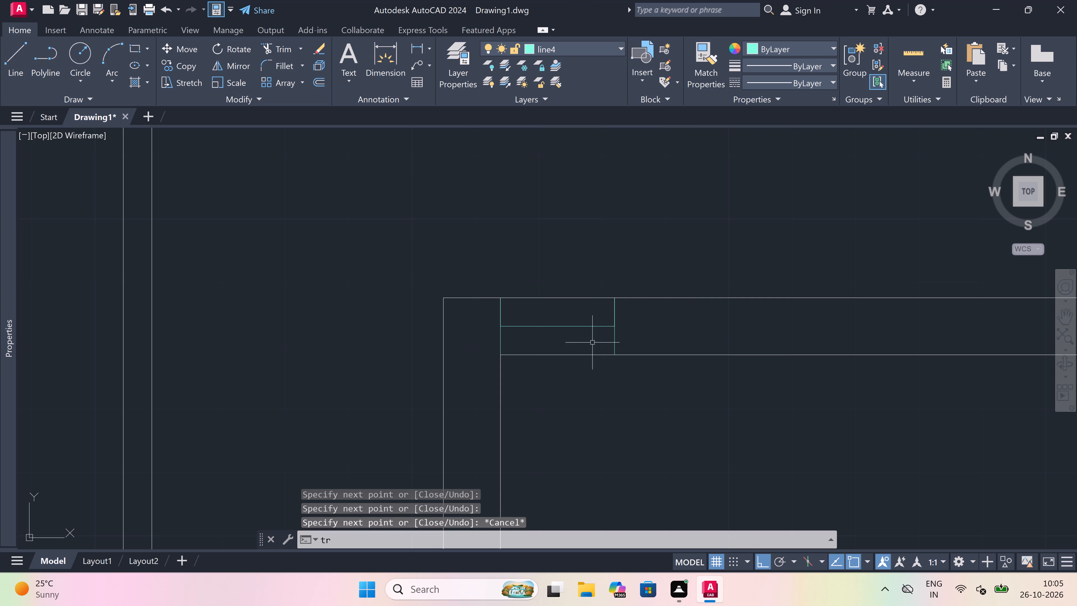
pyautogui.click(586, 346)
pyautogui.moveTo(556, 376); pyautogui.dragTo(556, 373)
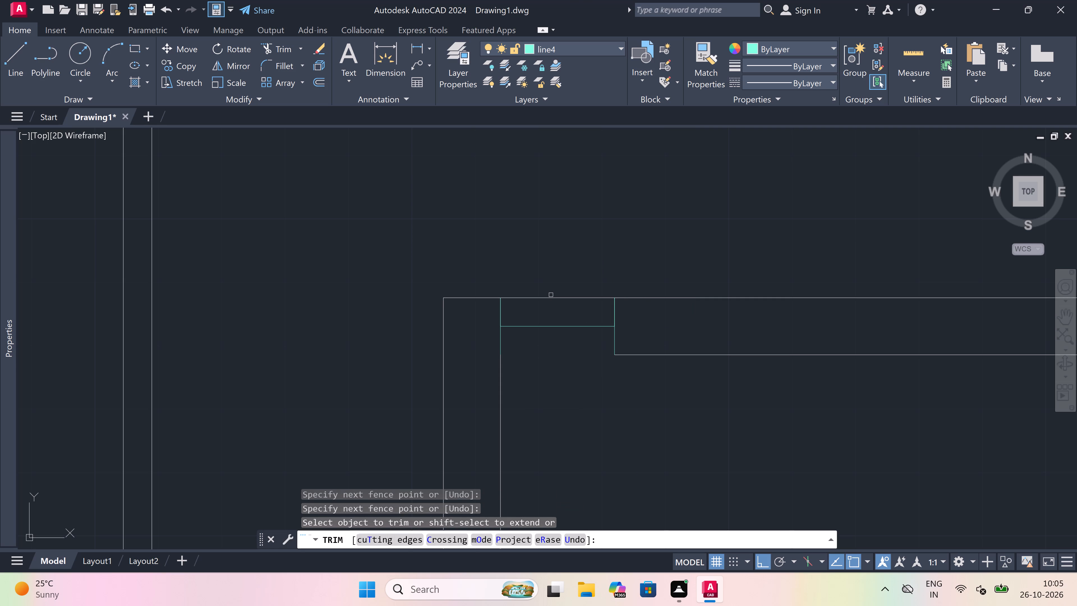
pyautogui.click(550, 297)
pyautogui.press('Escape')
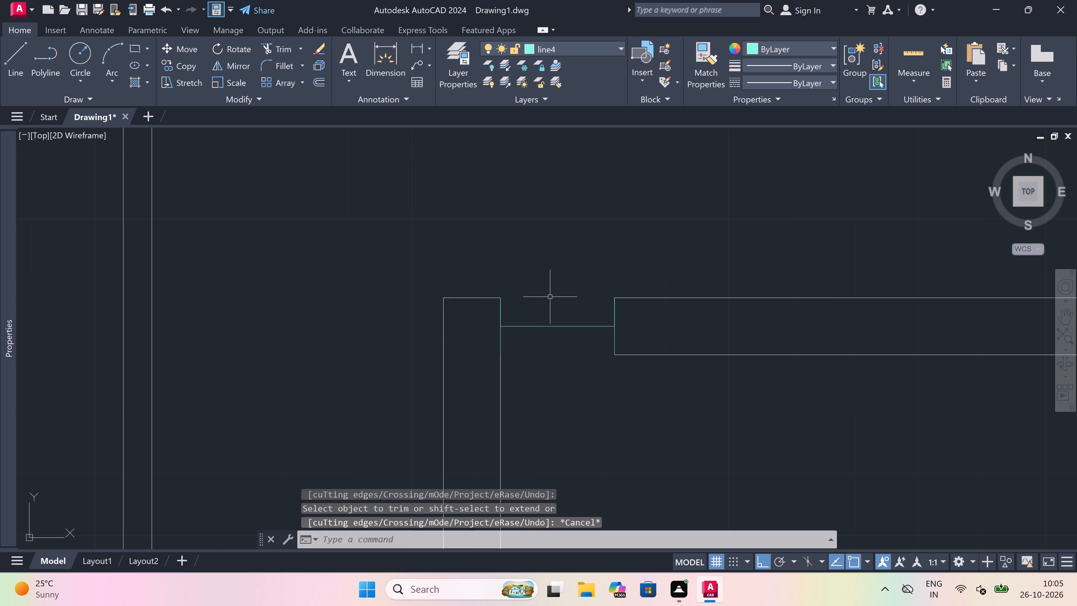
# Draw lines along both wall faces of the upper-left room's top window opening to complete its outline.
pyautogui.press('l')
pyautogui.press('space')
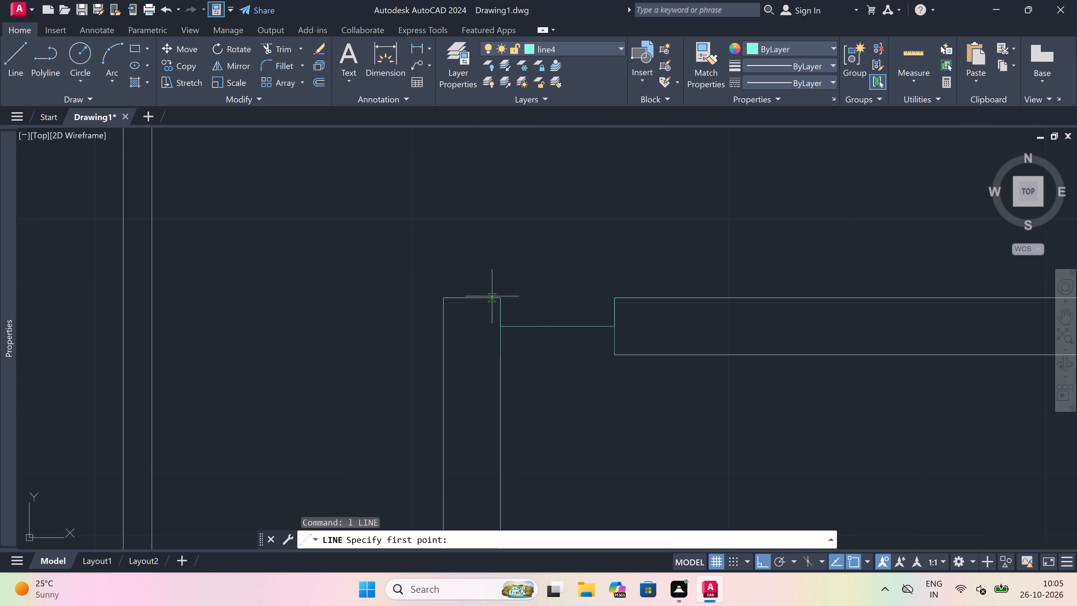
pyautogui.click(501, 299)
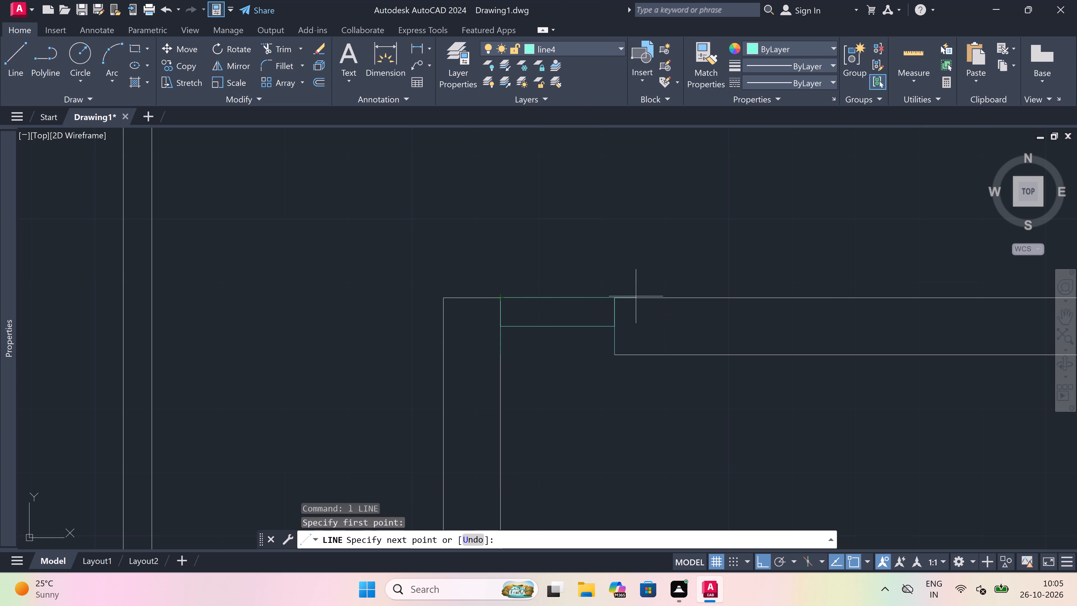
pyautogui.click(617, 296)
pyautogui.press('Escape')
pyautogui.scroll(1, 619, 350)
pyautogui.press('space')
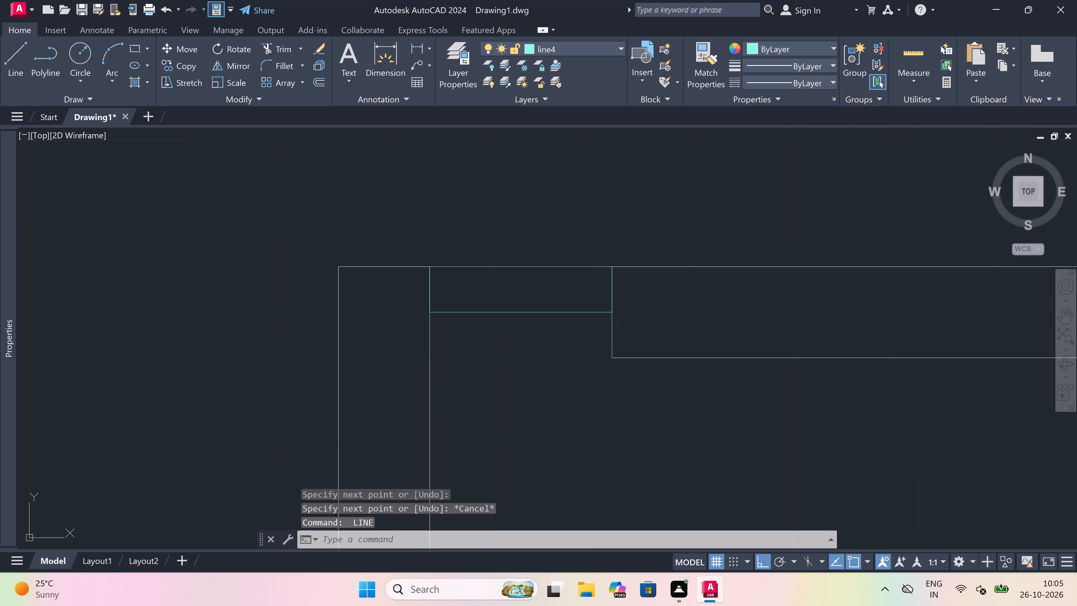
pyautogui.moveTo(615, 353); pyautogui.dragTo(613, 354)
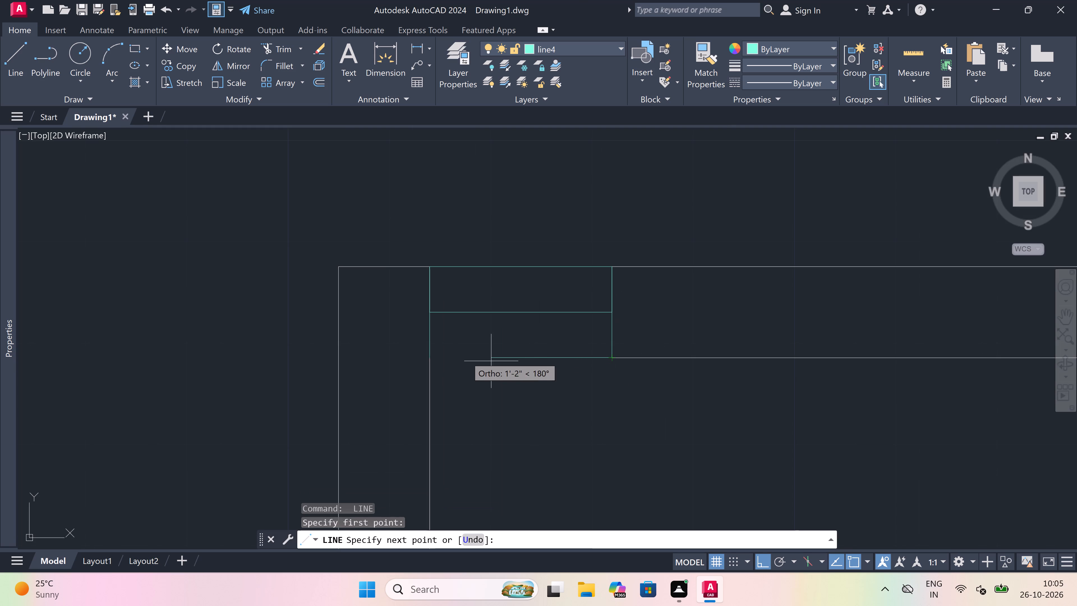
pyautogui.click(429, 355)
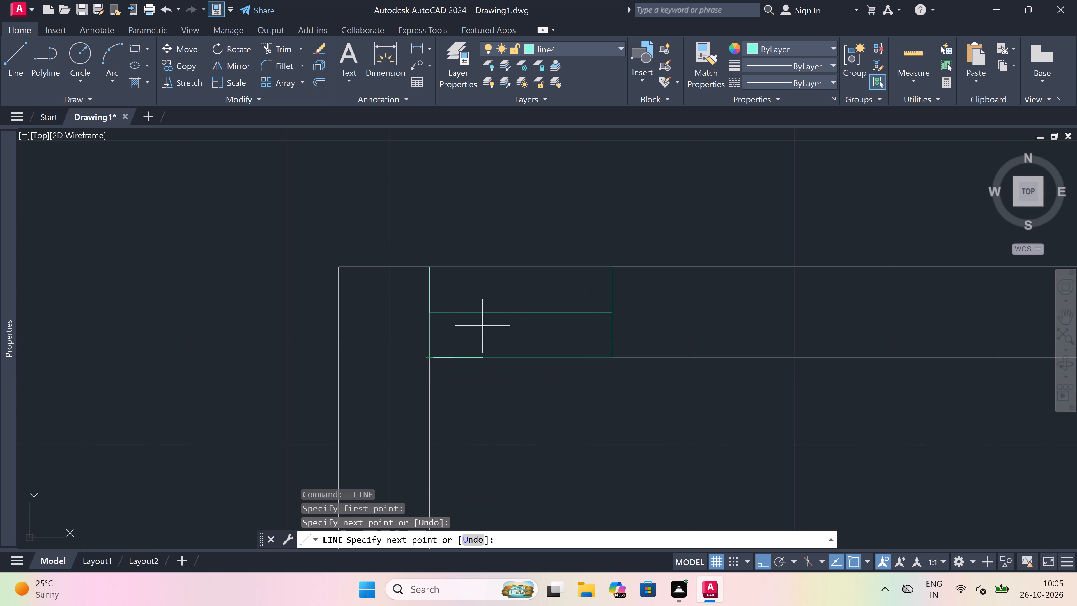
pyautogui.press('Escape')
# Draw a window end line across the upper-left room's left wall, a little below the room's inner upper corner.
pyautogui.scroll(-7, 512, 288)
pyautogui.scroll(2, 531, 333)
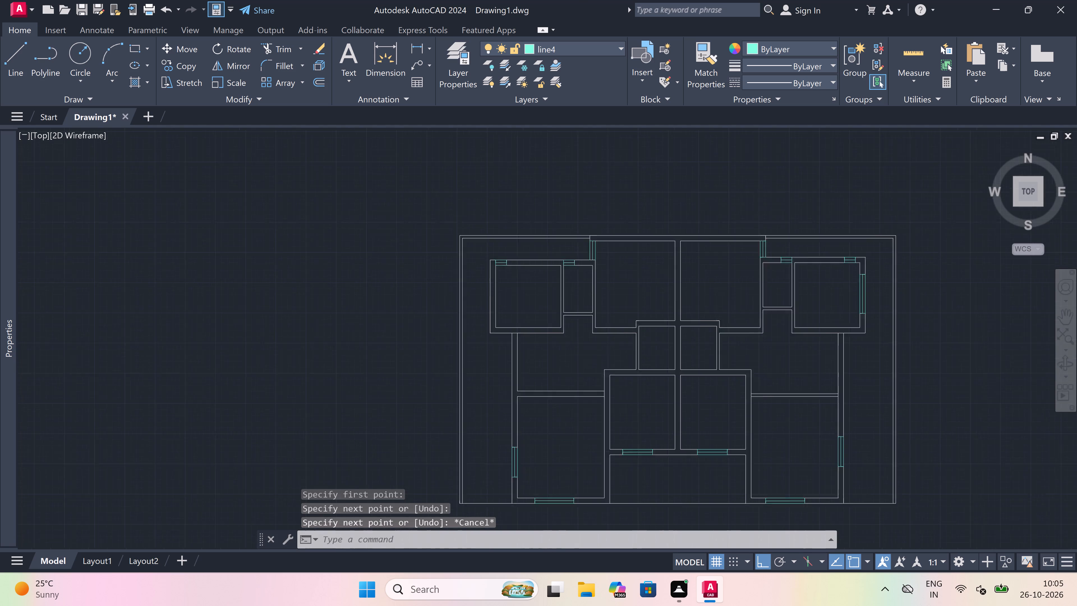
pyautogui.press('space')
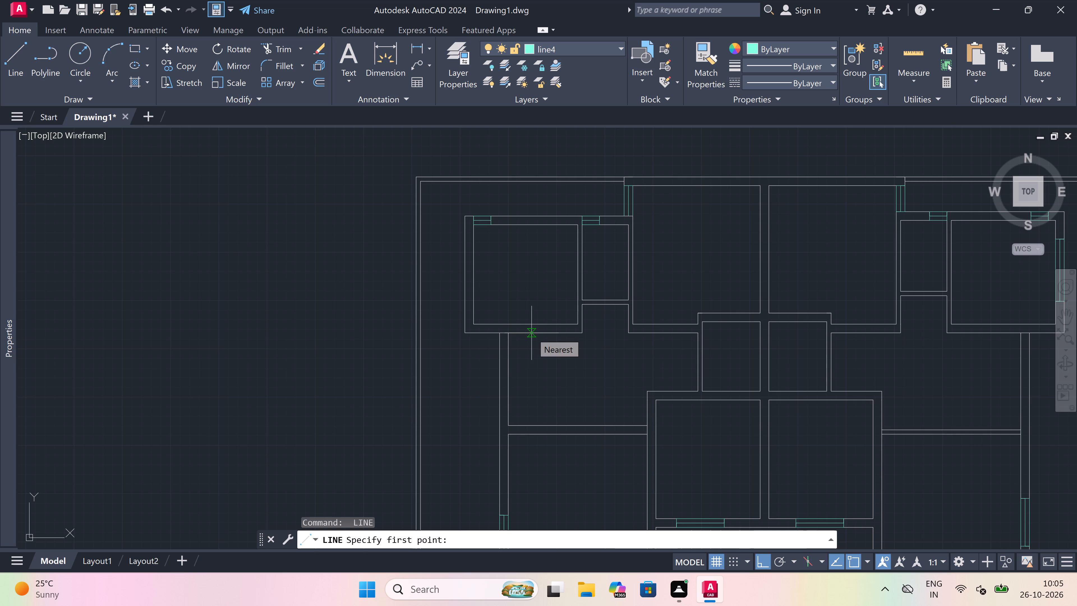
pyautogui.scroll(2, 441, 245)
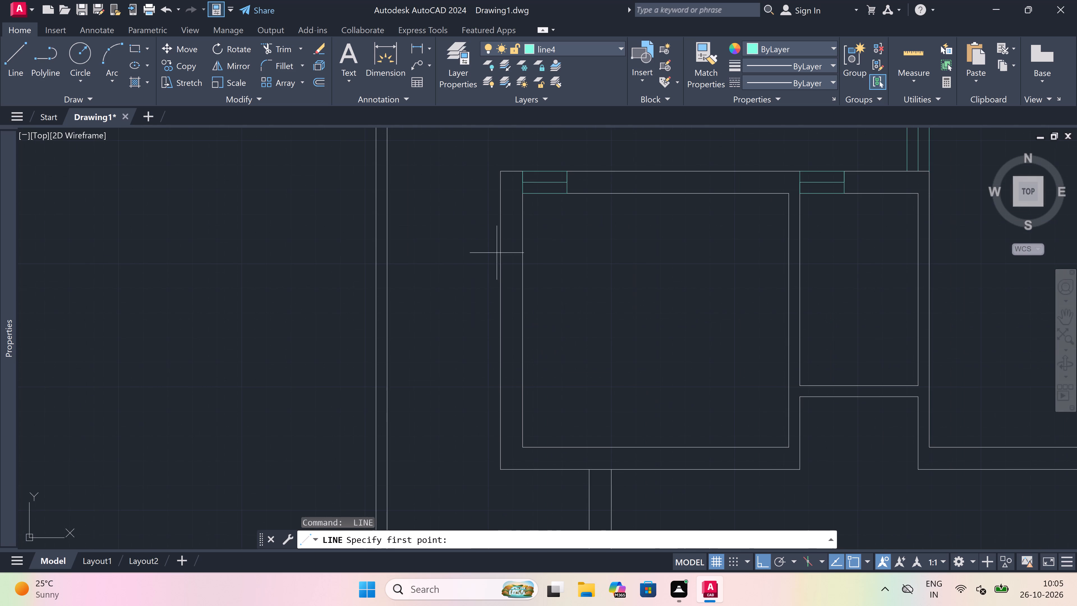
pyautogui.click(500, 245)
pyautogui.click(523, 242)
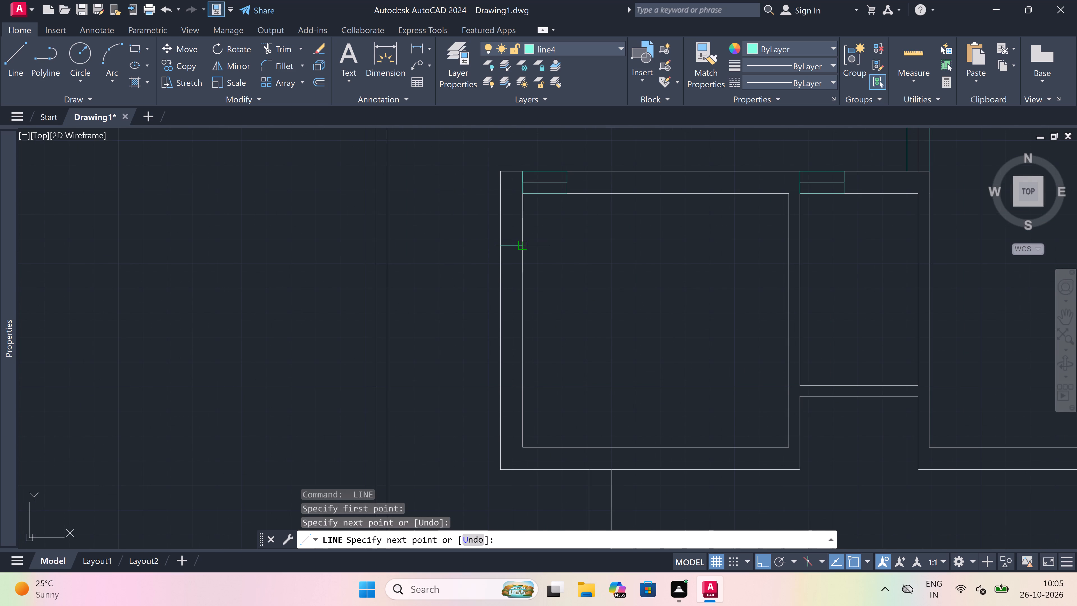
# From that end line's midpoint, draw a 4'4.5" window centre line down the left wall and a lower end line across both wall faces.
pyautogui.click(513, 242)
pyautogui.scroll(2, 512, 283)
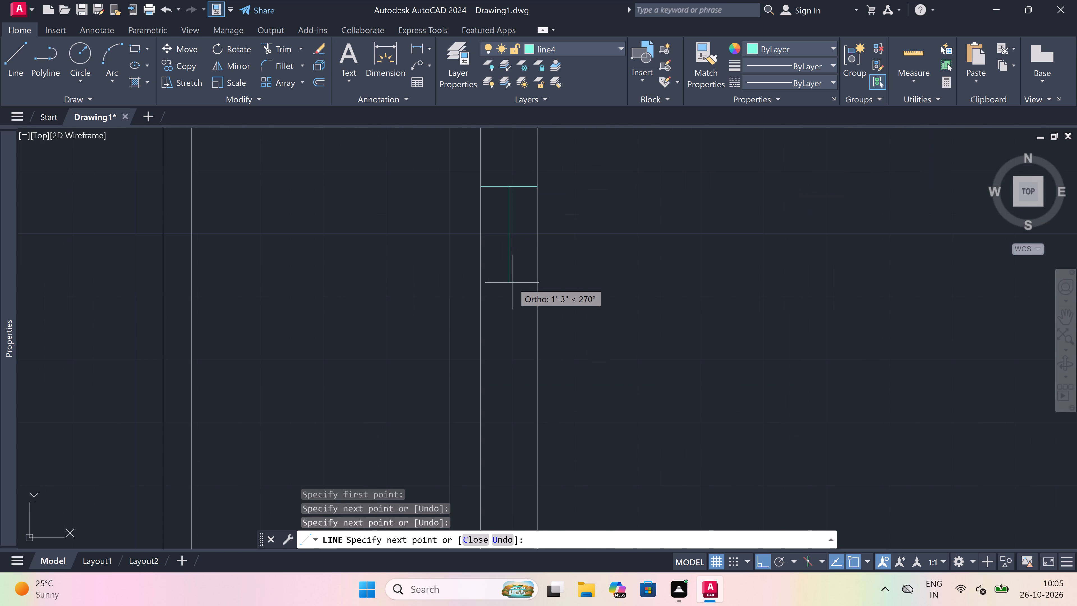
pyautogui.write("4'")
pyautogui.write("4.5'")
pyautogui.hotkey('shift', '"')
pyautogui.press('BackSpace')
pyautogui.press('BackSpace')
pyautogui.write('"')
pyautogui.press('space')
pyautogui.scroll(-3, 512, 283)
pyautogui.scroll(3, 500, 333)
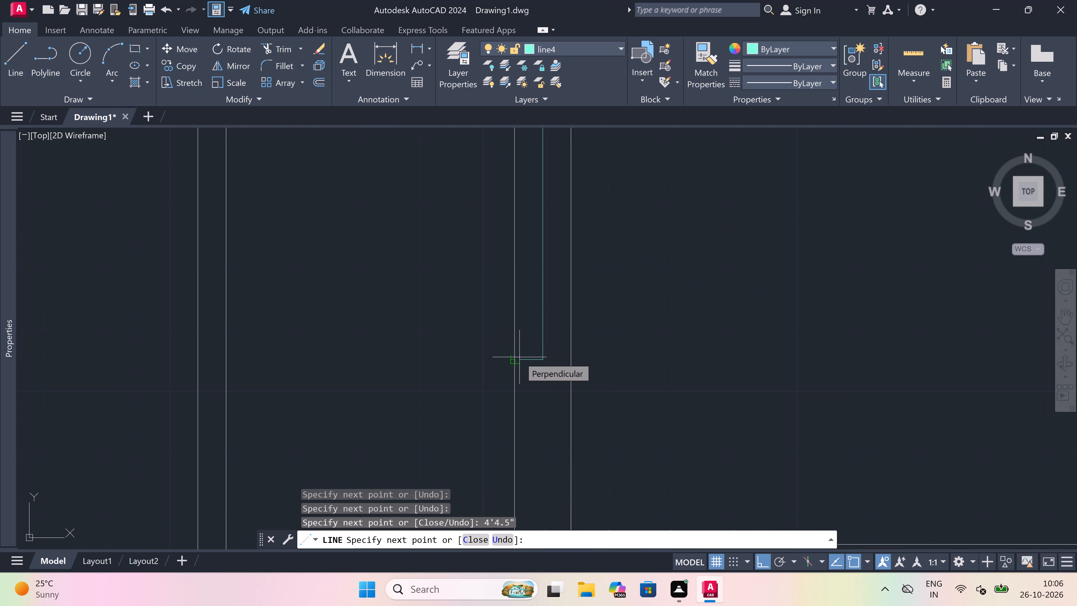
pyautogui.moveTo(517, 357); pyautogui.dragTo(520, 356)
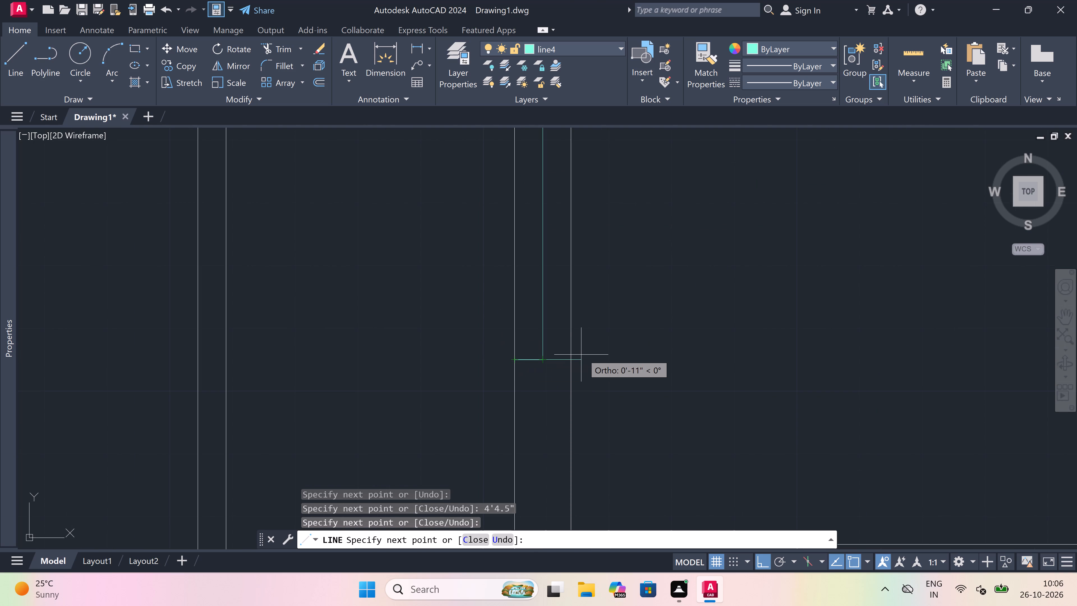
pyautogui.click(574, 358)
pyautogui.press('Escape')
pyautogui.scroll(-3, 574, 358)
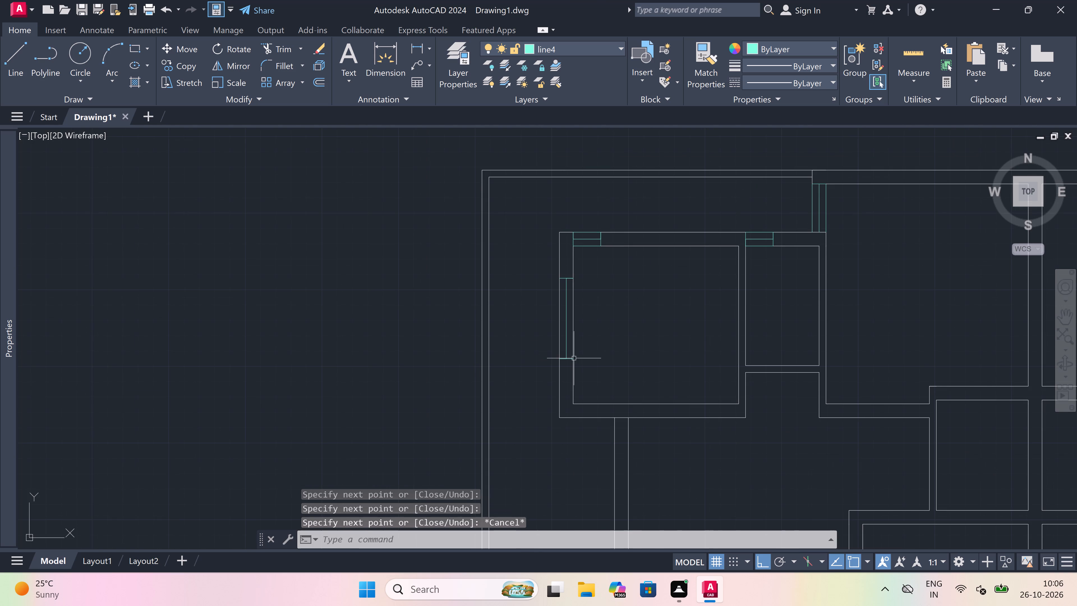
# Trim both faces of the upper-left room's left wall between the window end lines.
pyautogui.scroll(1, 584, 300)
pyautogui.press('t')
pyautogui.press('r')
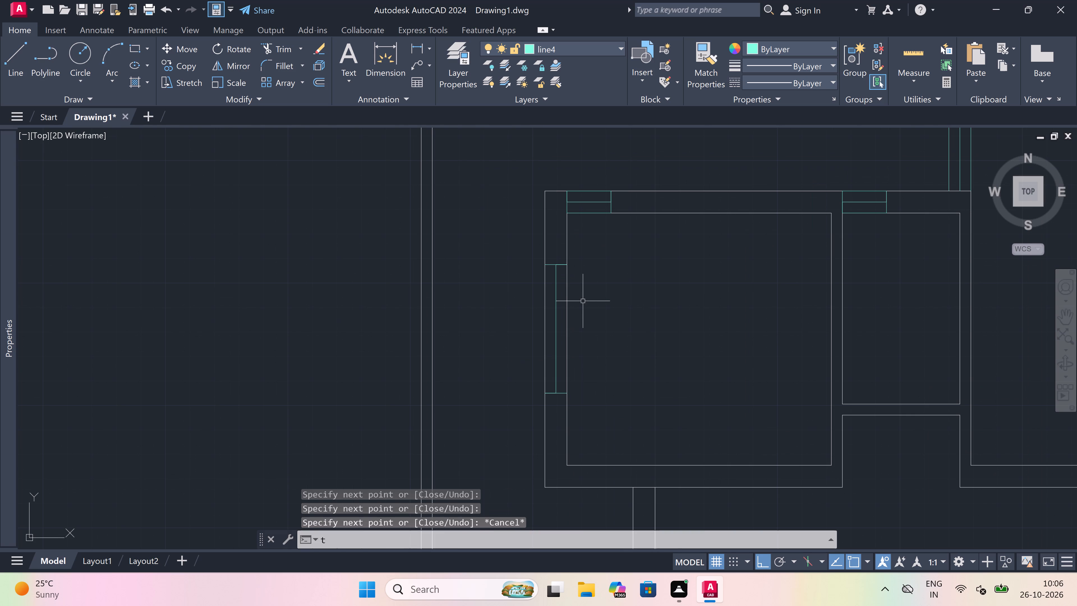
pyautogui.press('space')
pyautogui.click(568, 316)
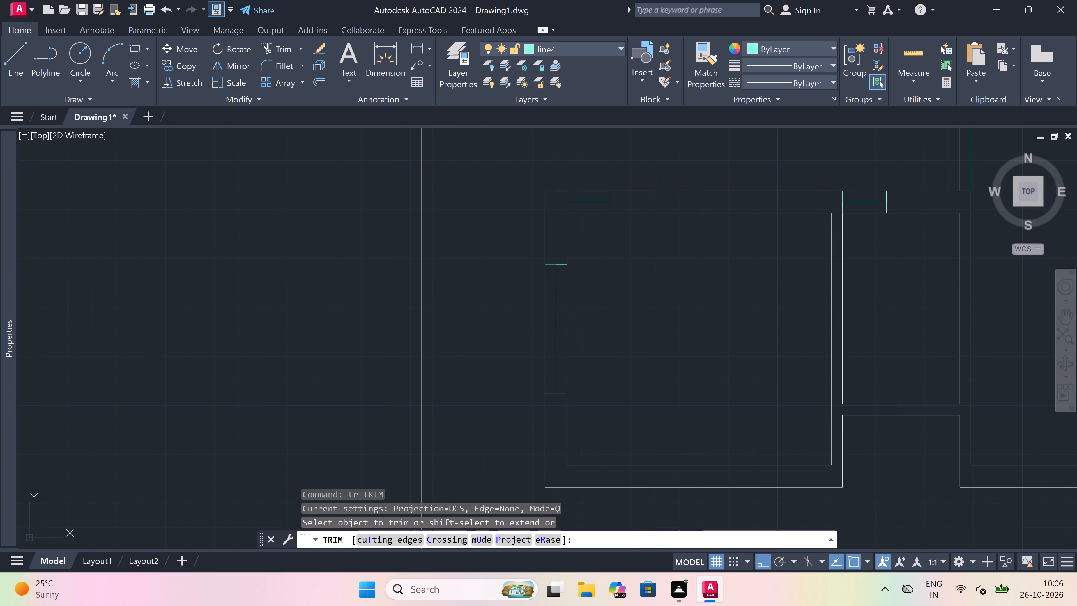
pyautogui.click(545, 338)
pyautogui.press('Escape')
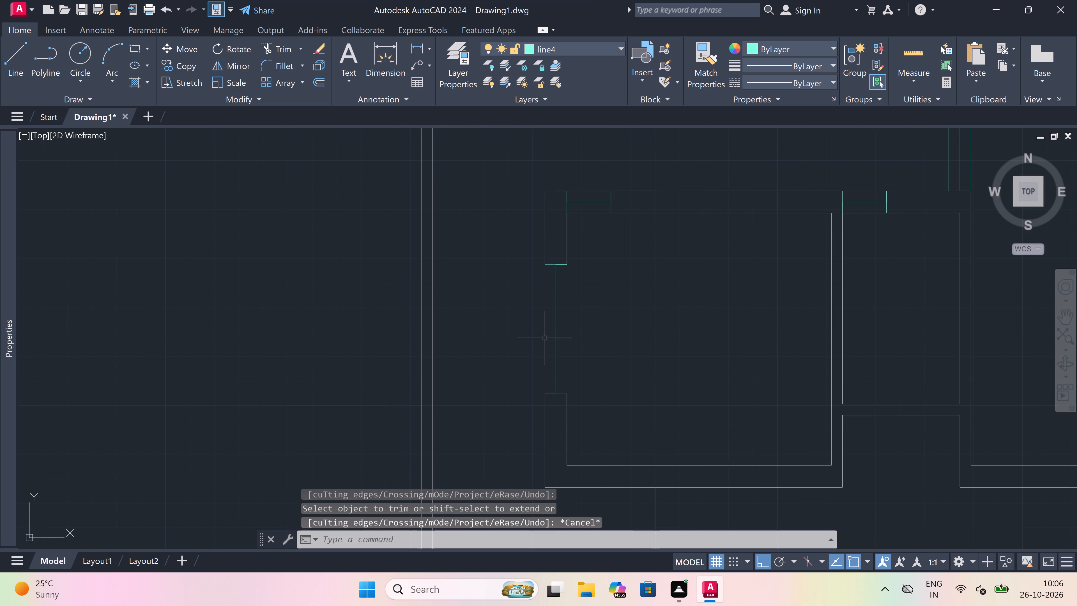
# Draw lines along both wall faces of the upper-left room's left window opening to complete its outline.
pyautogui.press('l')
pyautogui.press('space')
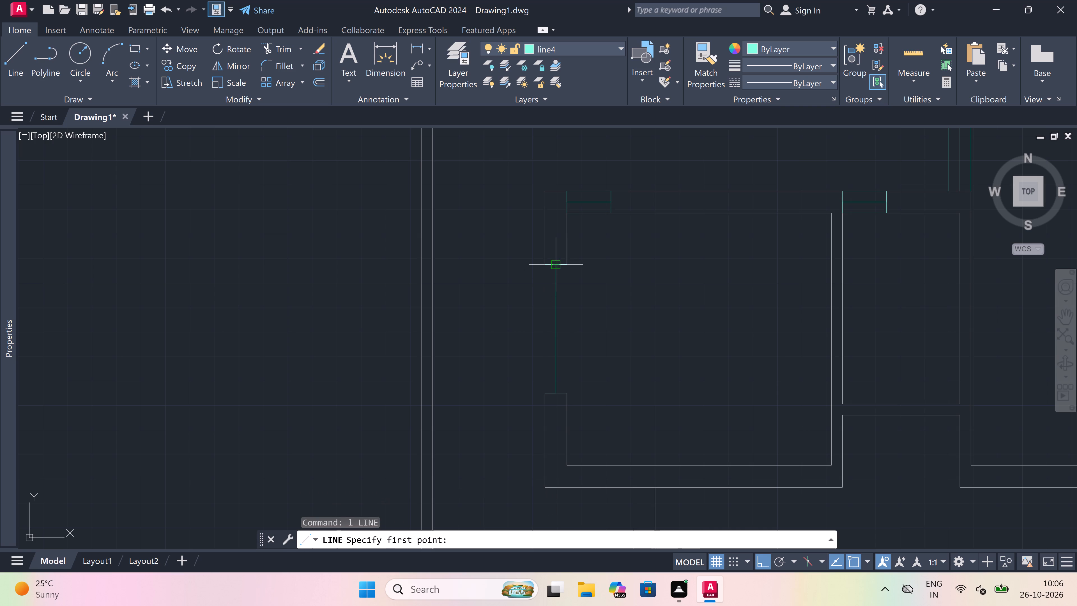
pyautogui.moveTo(548, 262); pyautogui.dragTo(548, 282)
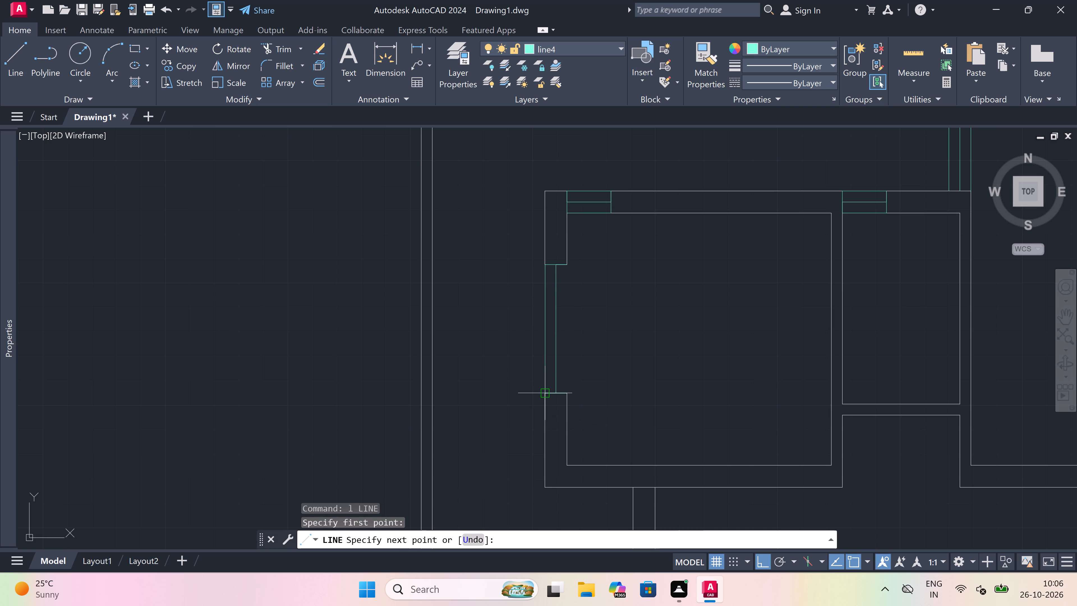
pyautogui.click(546, 395)
pyautogui.press('Escape')
pyautogui.press('space')
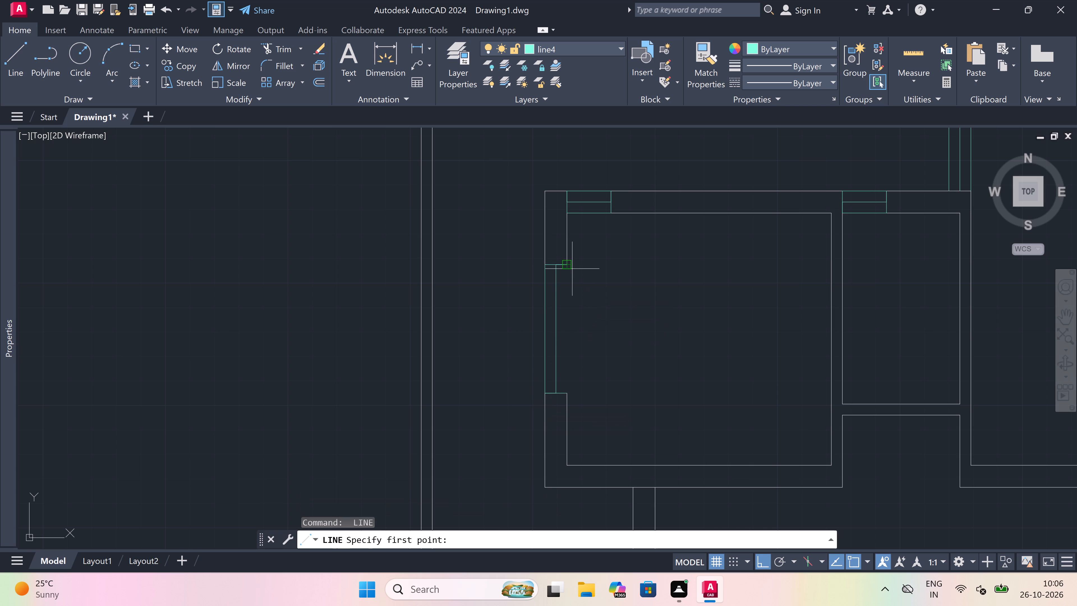
pyautogui.click(572, 269)
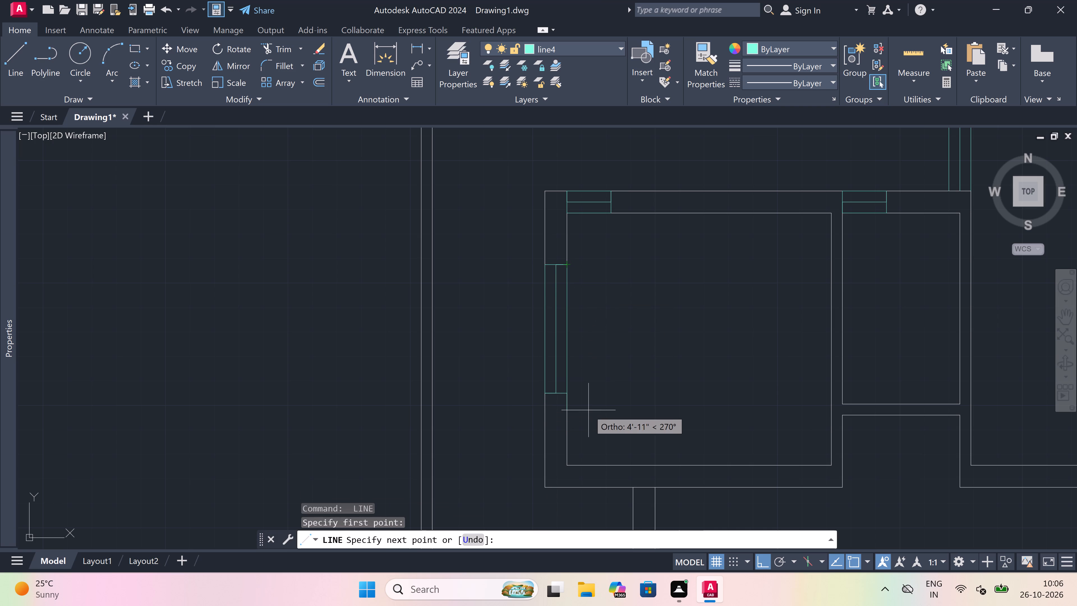
pyautogui.click(570, 394)
pyautogui.press('Escape')
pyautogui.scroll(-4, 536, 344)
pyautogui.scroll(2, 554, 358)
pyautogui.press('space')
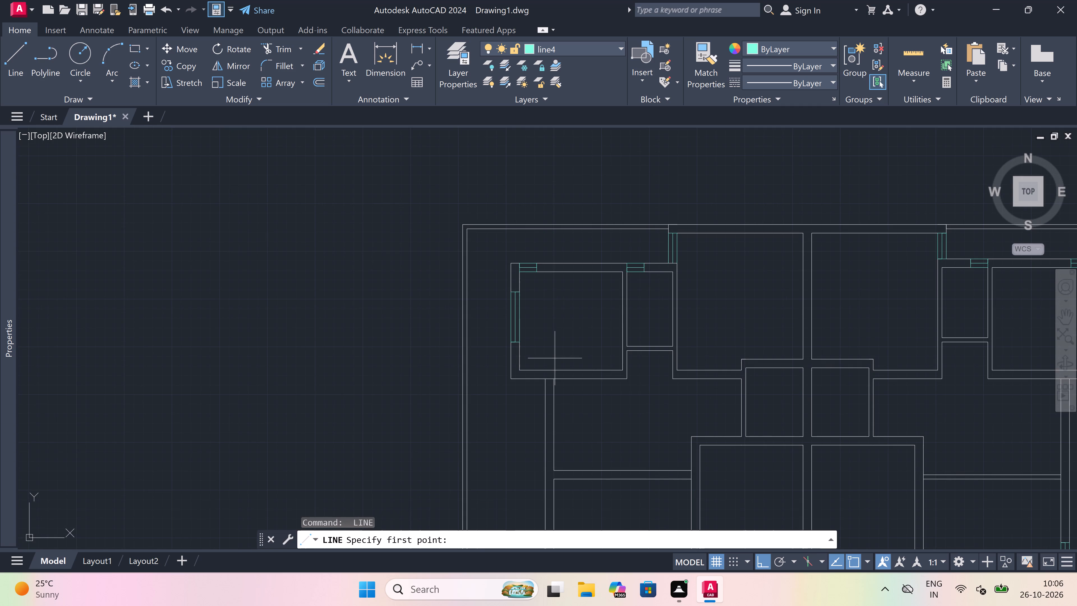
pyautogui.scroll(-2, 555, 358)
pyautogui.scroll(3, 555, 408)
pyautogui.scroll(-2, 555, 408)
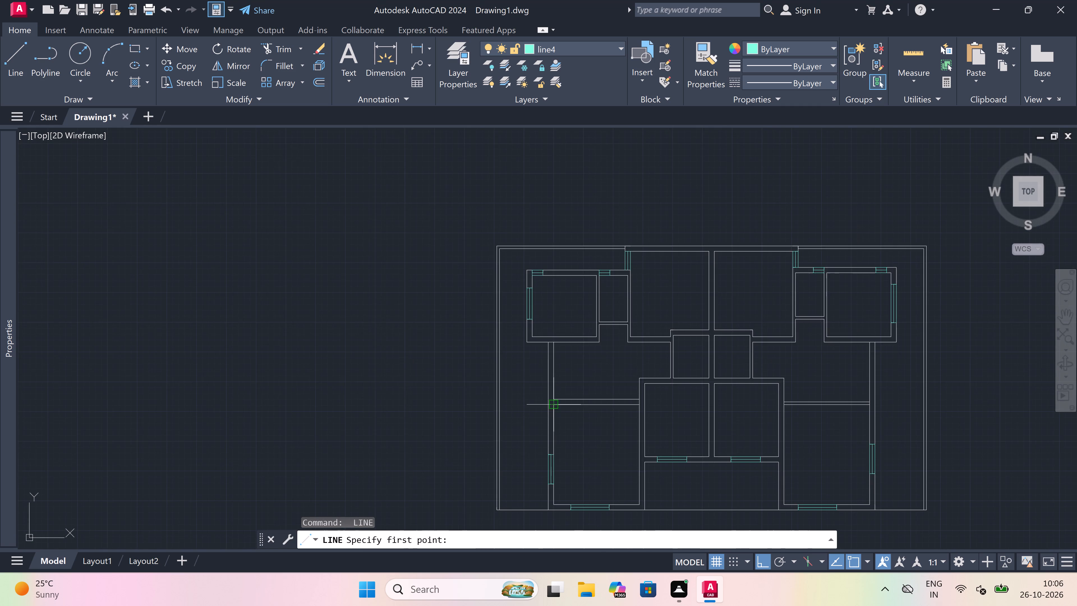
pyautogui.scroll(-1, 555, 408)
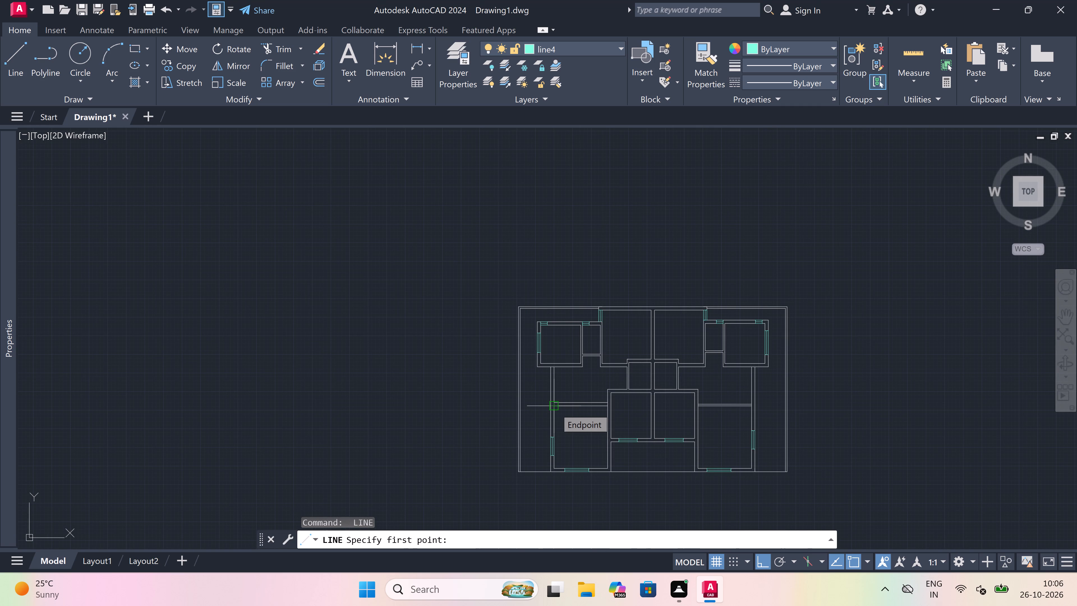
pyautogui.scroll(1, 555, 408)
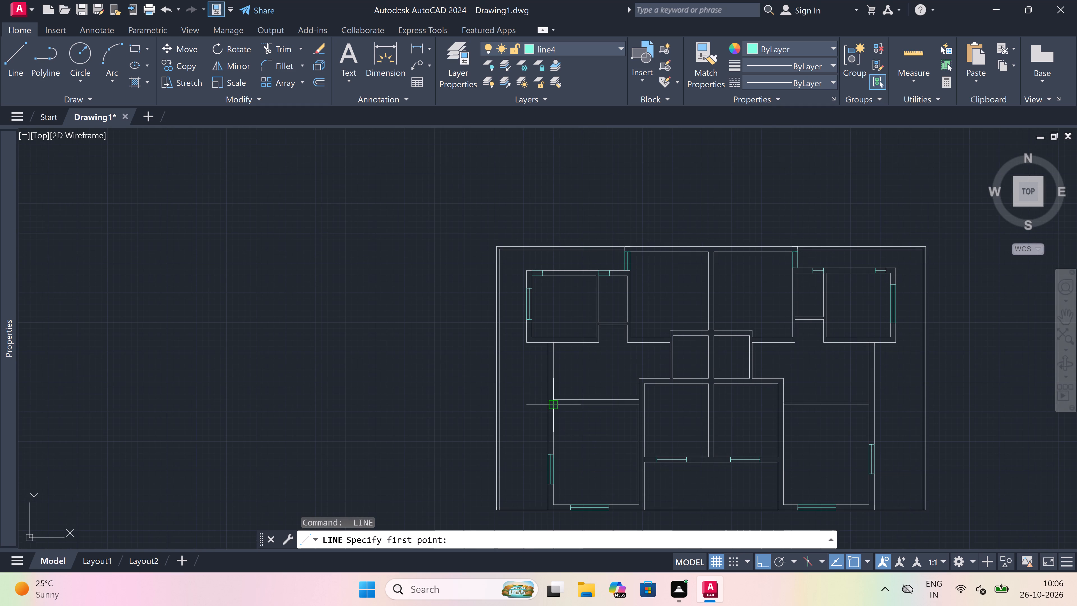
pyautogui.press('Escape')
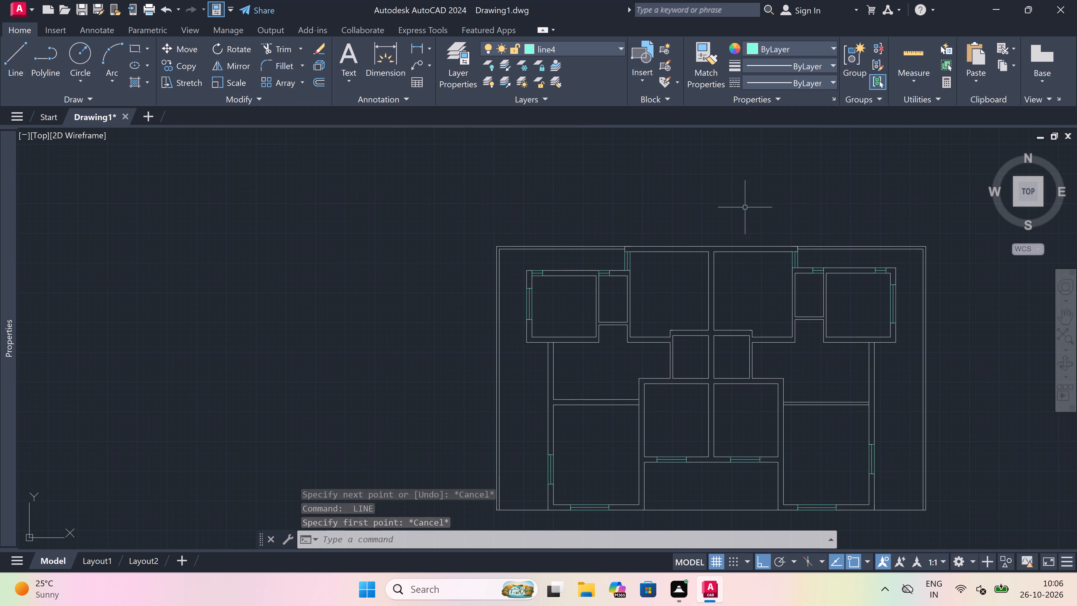
# Make layer 0 the current layer for the new wall lines.
pyautogui.press('space')
pyautogui.scroll(3, 747, 361)
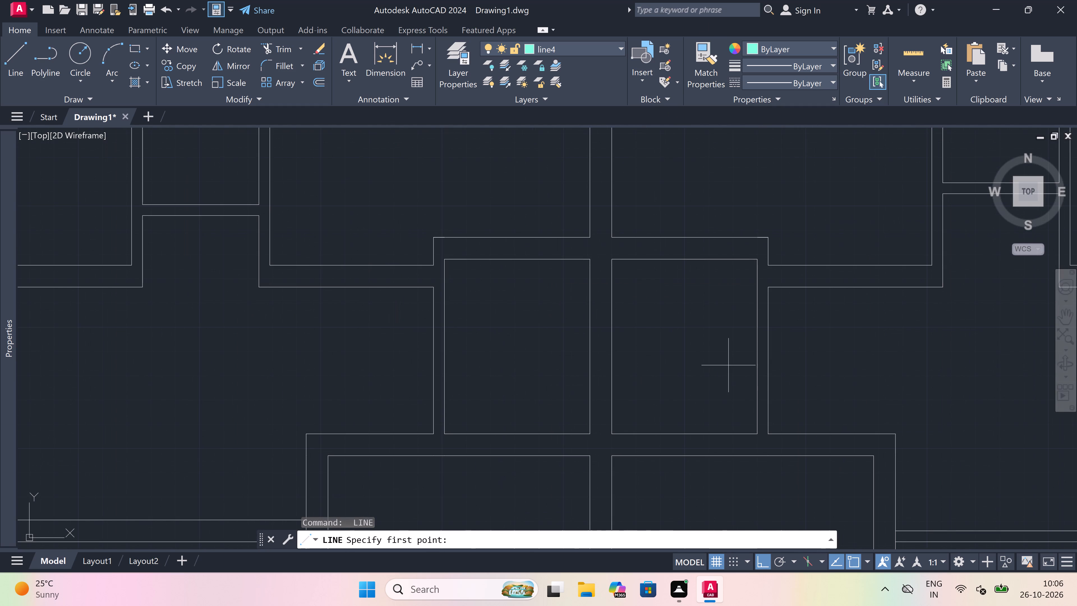
pyautogui.scroll(-2, 588, 365)
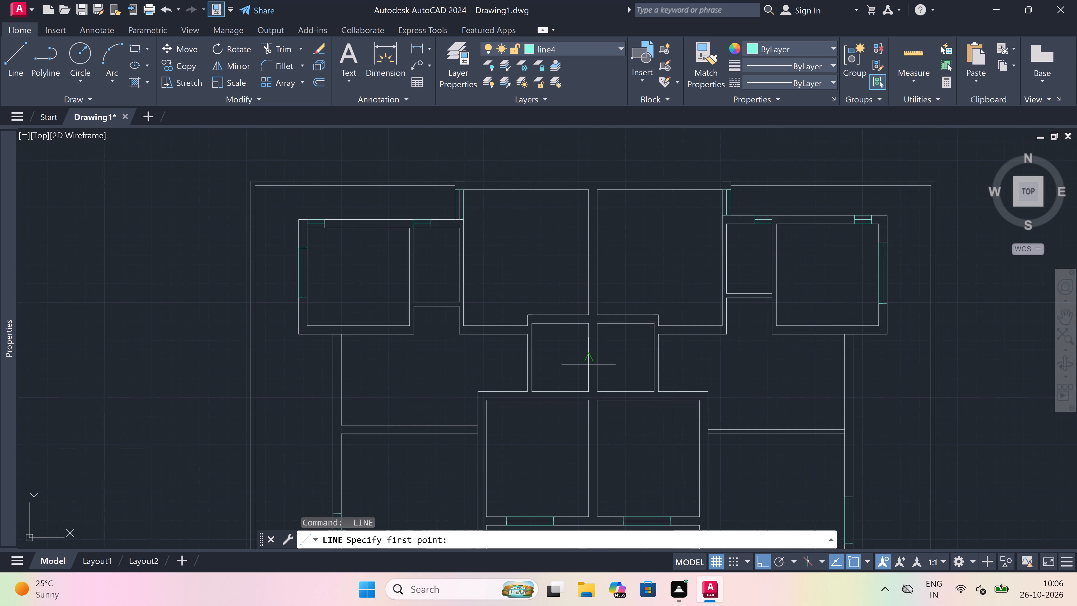
pyautogui.scroll(2, 588, 364)
pyautogui.scroll(-2, 588, 364)
pyautogui.scroll(1, 588, 364)
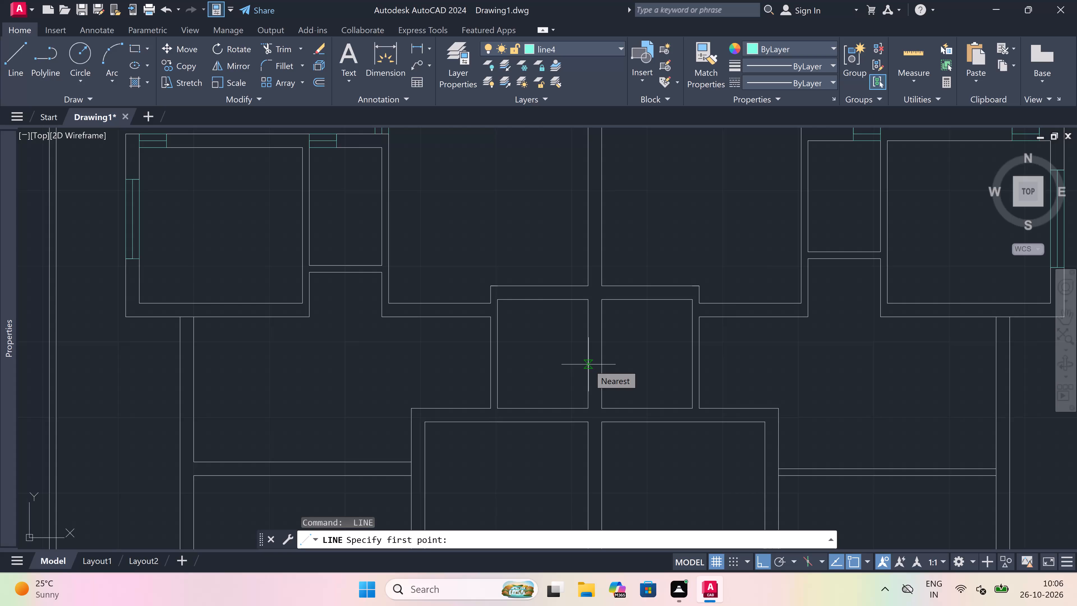
pyautogui.scroll(1, 588, 364)
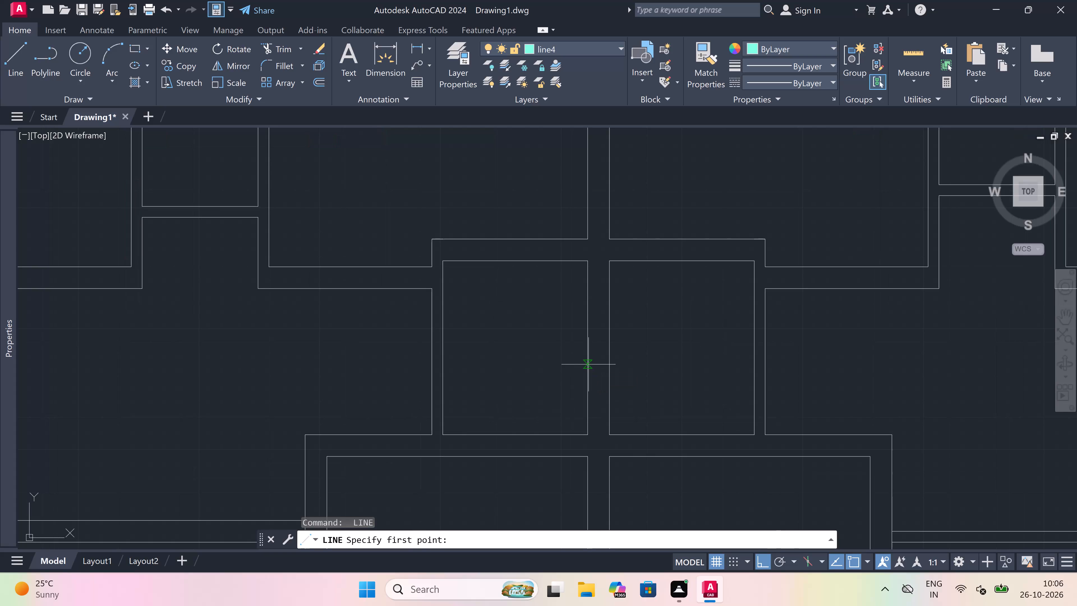
pyautogui.scroll(-1, 588, 364)
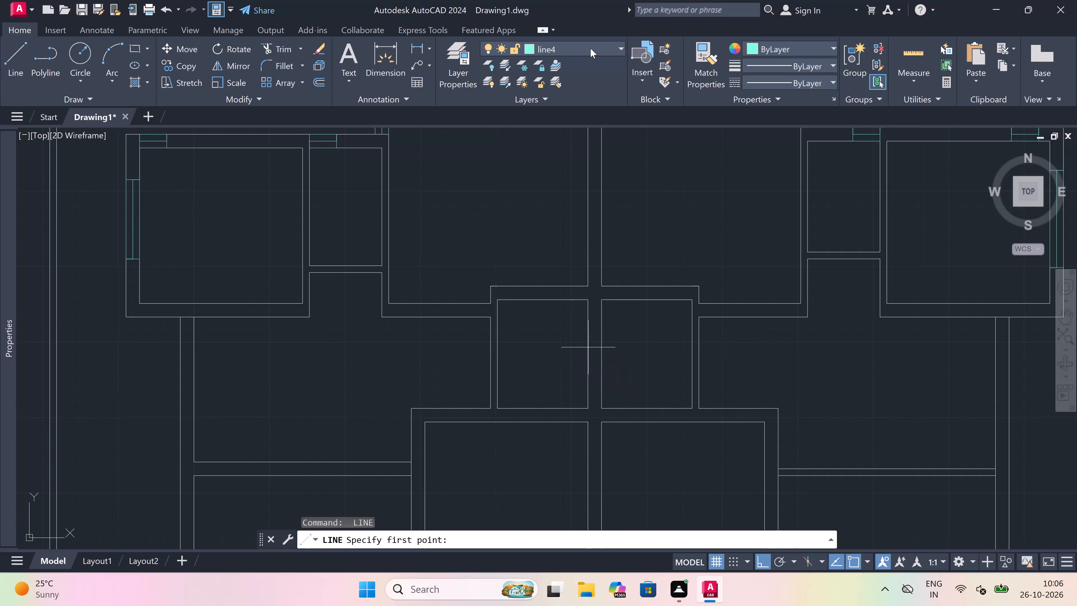
pyautogui.click(588, 45)
pyautogui.click(583, 67)
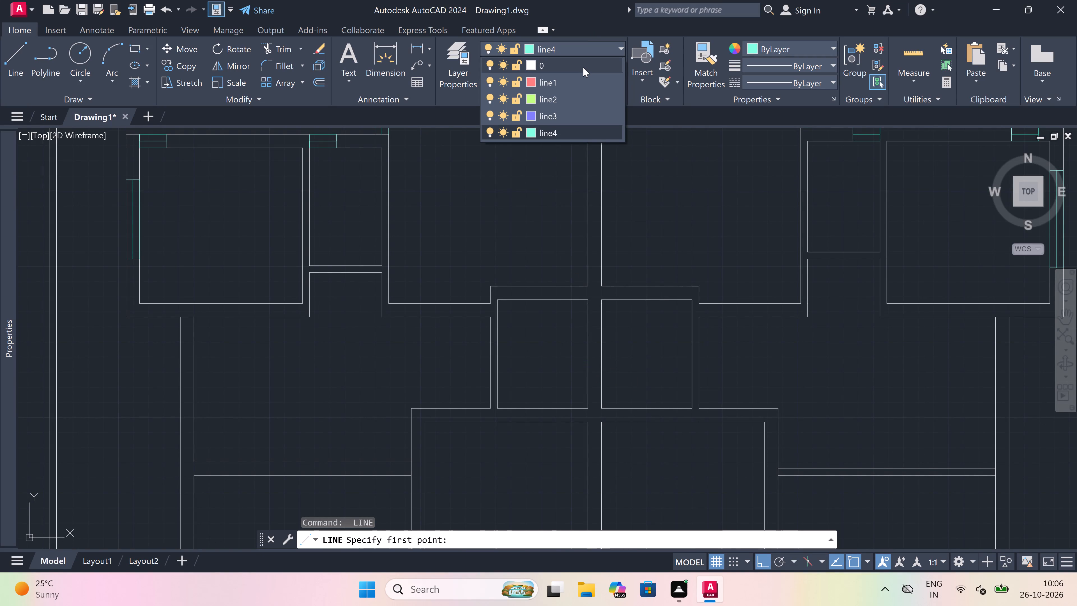
# Draw two short lines across the horizontal wall above the lower-left room, one near each end, to mark the sides of an opening.
pyautogui.scroll(-4, 531, 286)
pyautogui.scroll(4, 519, 315)
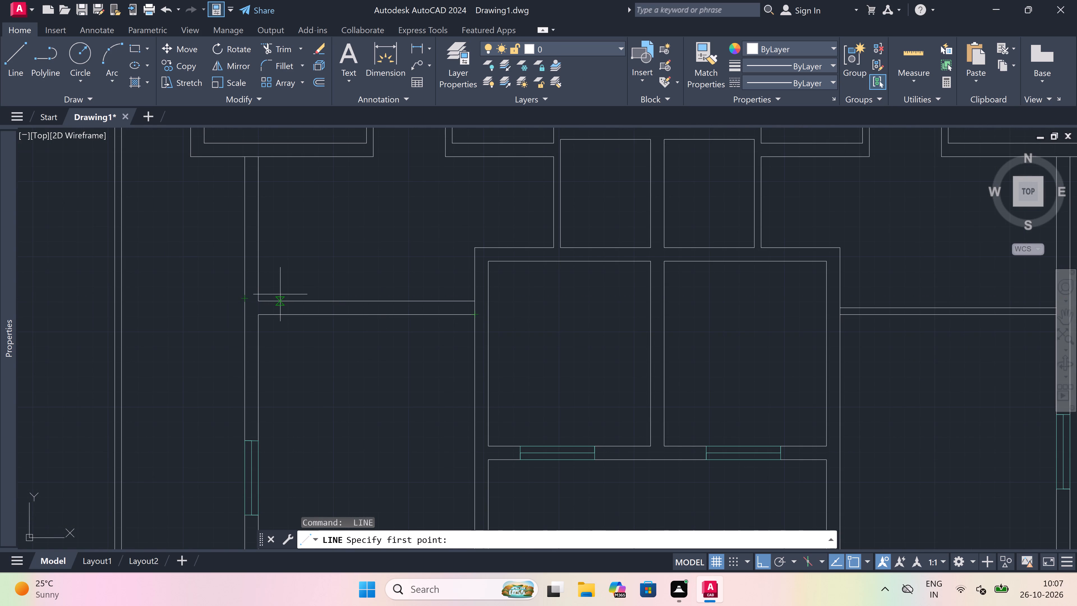
pyautogui.click(287, 302)
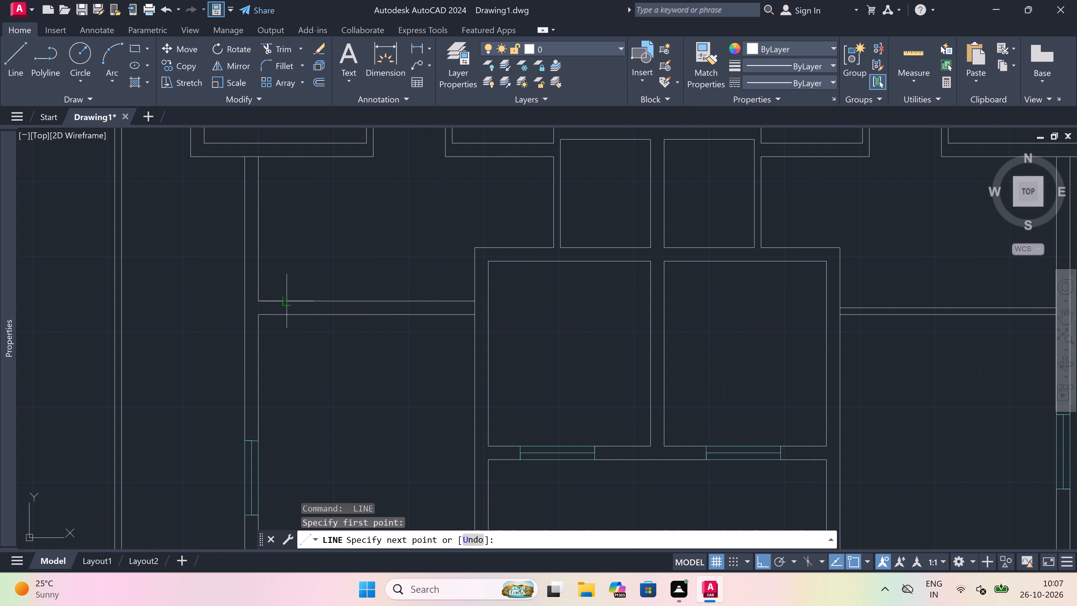
pyautogui.click(289, 312)
pyautogui.scroll(1, 289, 312)
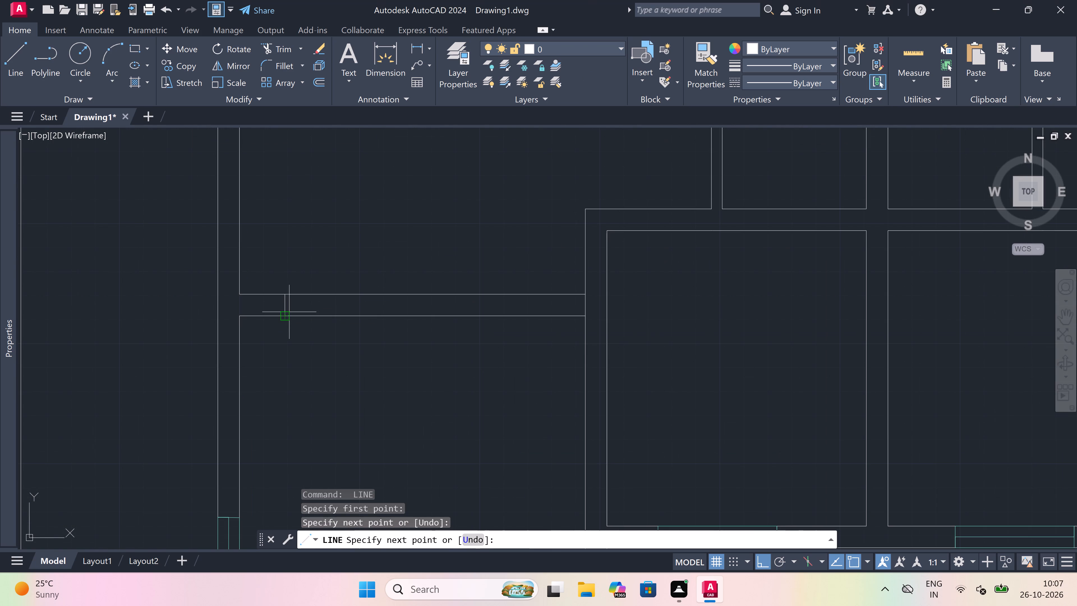
pyautogui.press('Escape')
pyautogui.press('space')
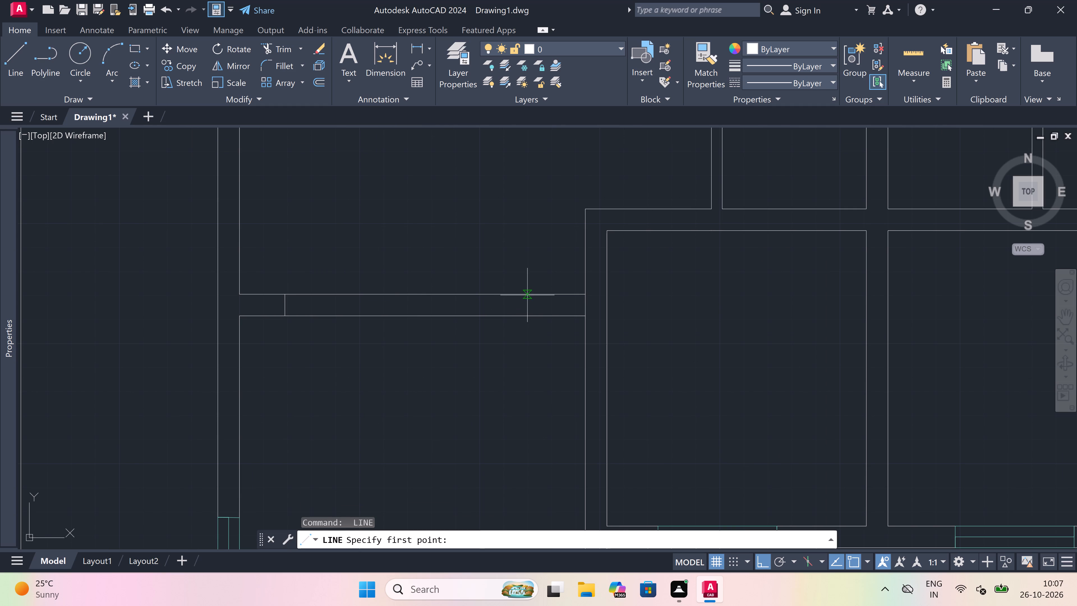
pyautogui.click(528, 295)
pyautogui.click(528, 316)
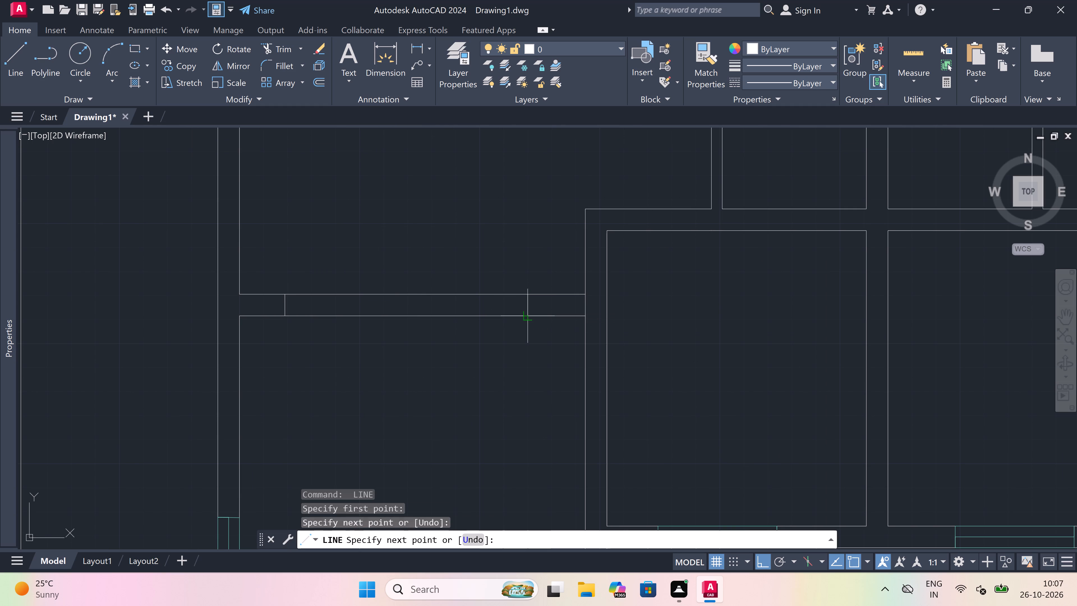
# Trim both faces of the horizontal wall above the lower-left room between the two short opening lines.
pyautogui.press('Escape')
pyautogui.press('t')
pyautogui.press('r')
pyautogui.press('space')
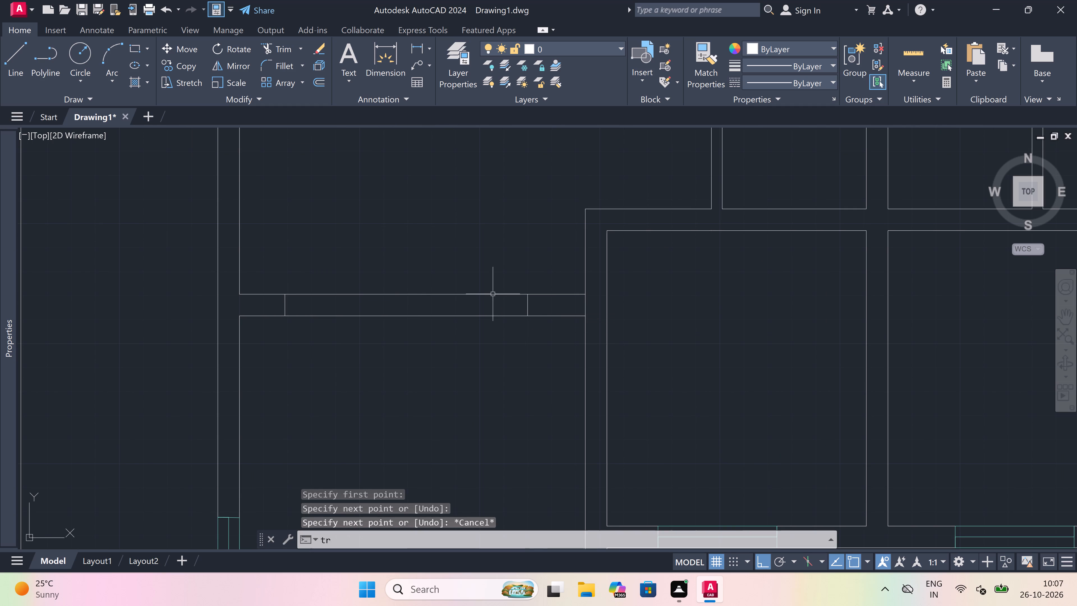
pyautogui.click(493, 293)
pyautogui.moveTo(487, 329); pyautogui.dragTo(487, 323)
pyautogui.click(487, 268)
pyautogui.scroll(-3, 483, 293)
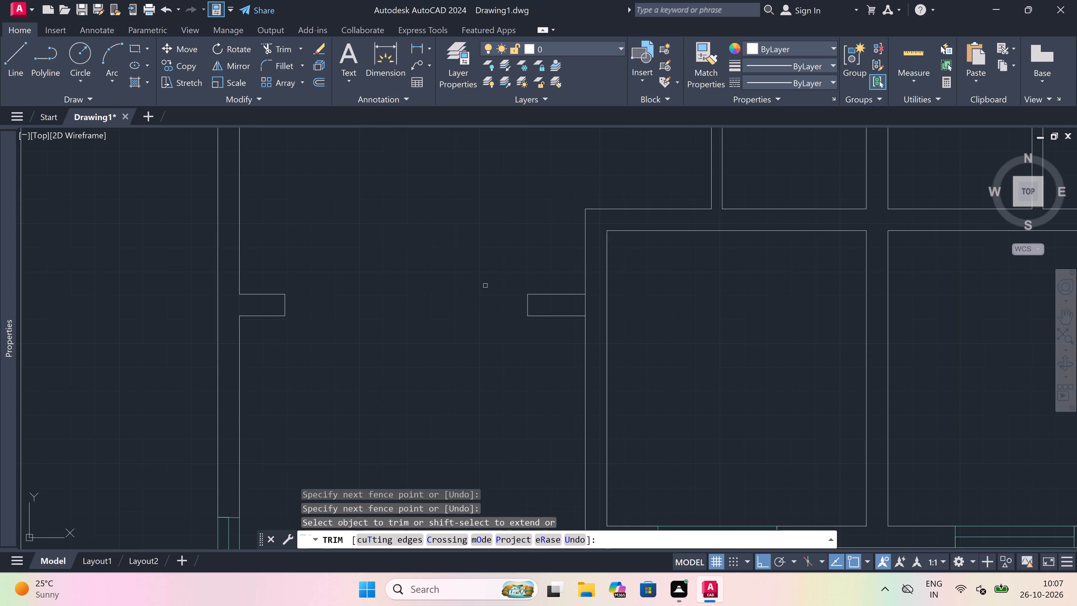
pyautogui.scroll(2, 397, 242)
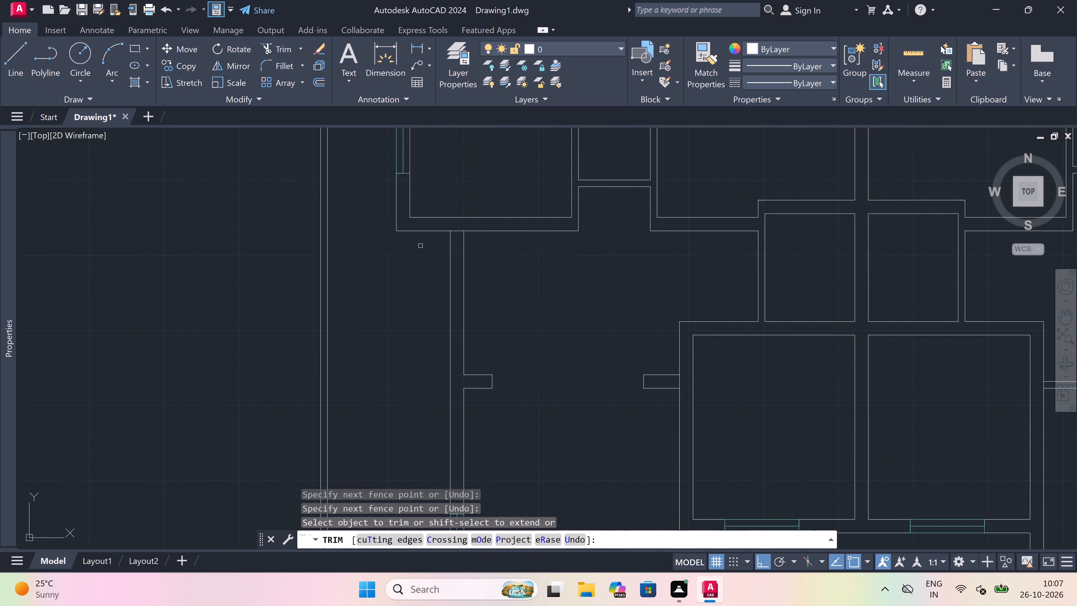
pyautogui.press('Escape')
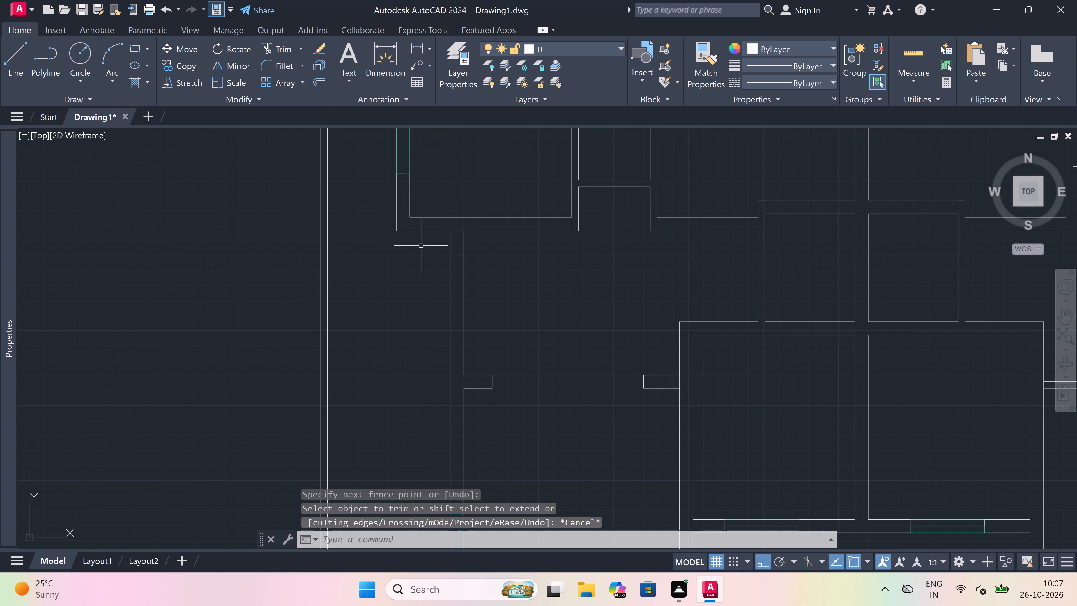
# Make layer line1 current and draw a door jamb line across the vertical wall just below the upper-left room.
pyautogui.press('l')
pyautogui.press('space')
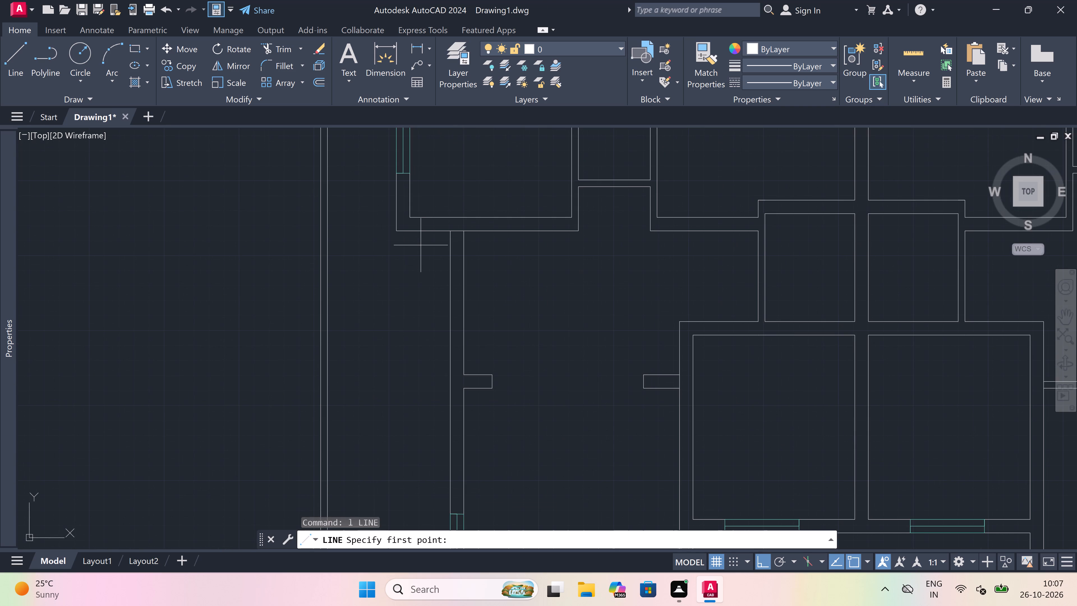
pyautogui.click(572, 51)
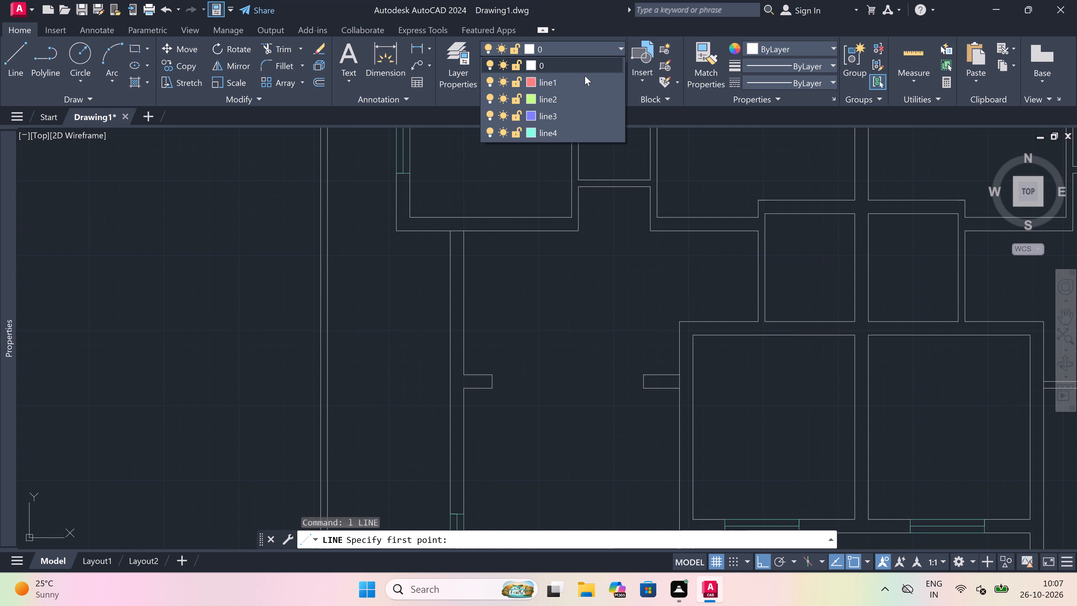
pyautogui.click(587, 79)
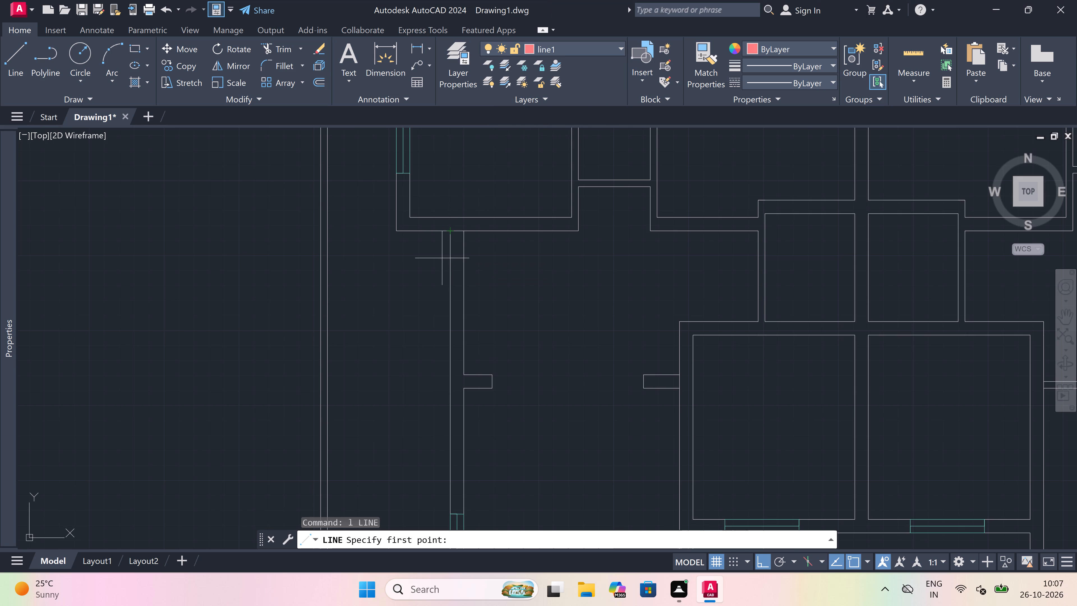
pyautogui.scroll(2, 451, 229)
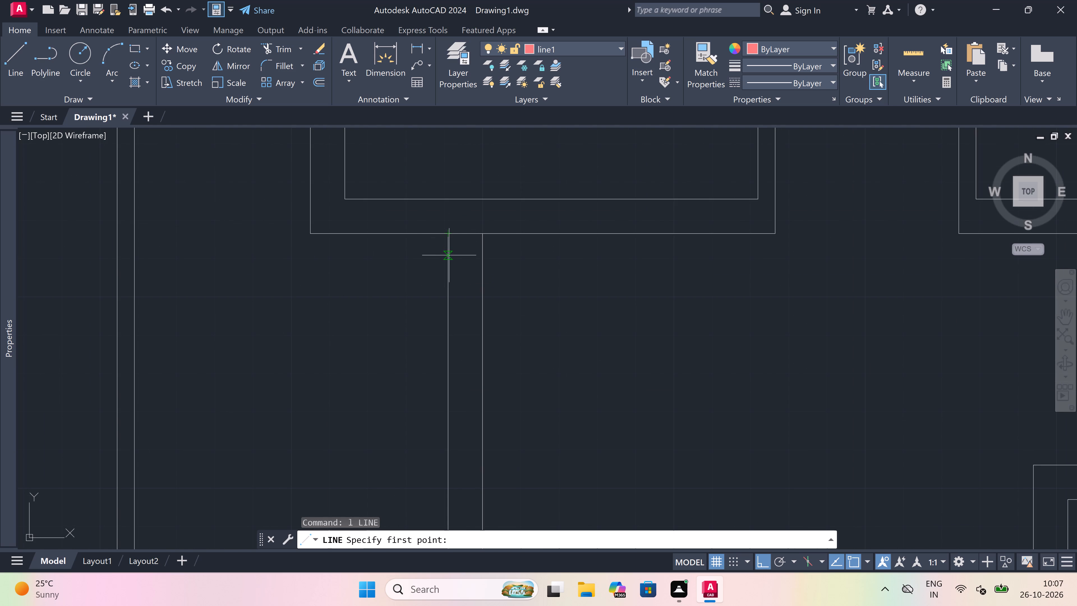
pyautogui.click(450, 257)
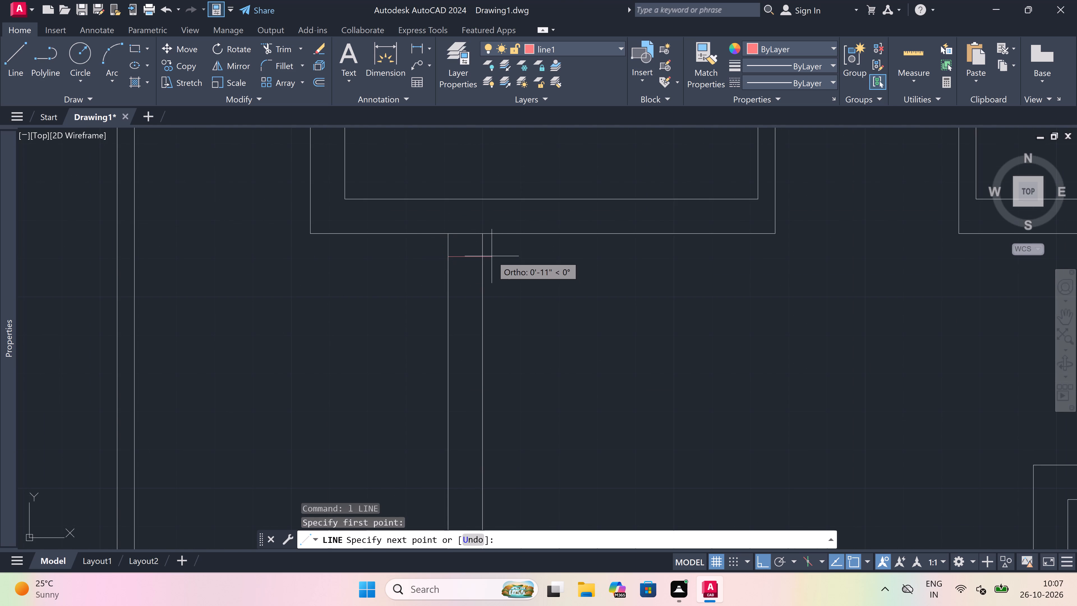
pyautogui.click(481, 254)
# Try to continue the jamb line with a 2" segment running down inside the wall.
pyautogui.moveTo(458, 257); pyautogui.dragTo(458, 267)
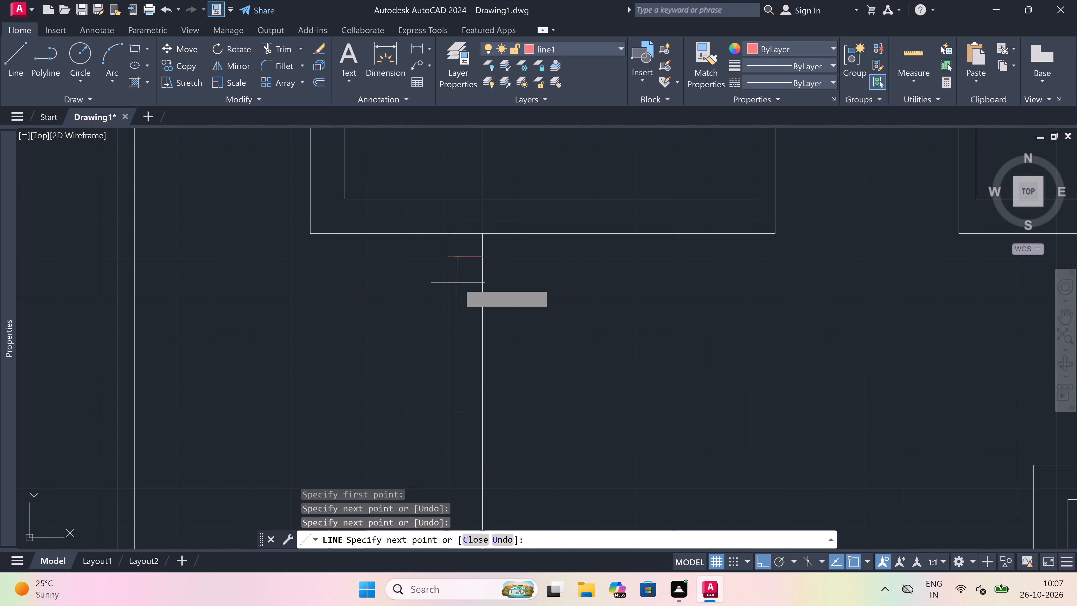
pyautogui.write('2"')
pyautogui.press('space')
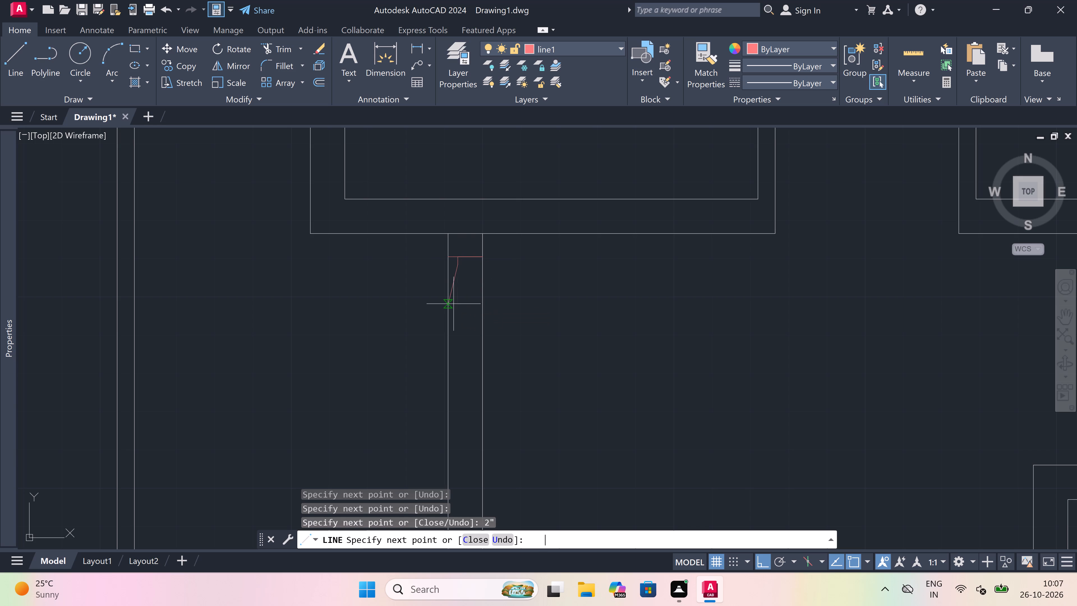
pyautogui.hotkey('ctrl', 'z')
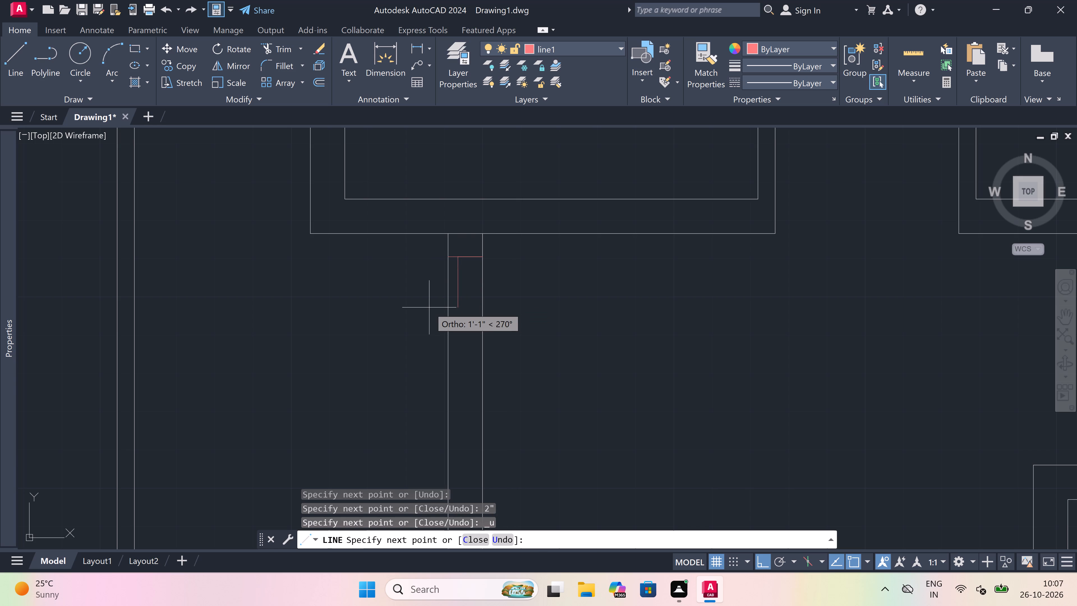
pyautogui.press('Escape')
# Draw the door leaf from the jamb line's midpoint, 2" down and 4' outward to the left.
pyautogui.press('space')
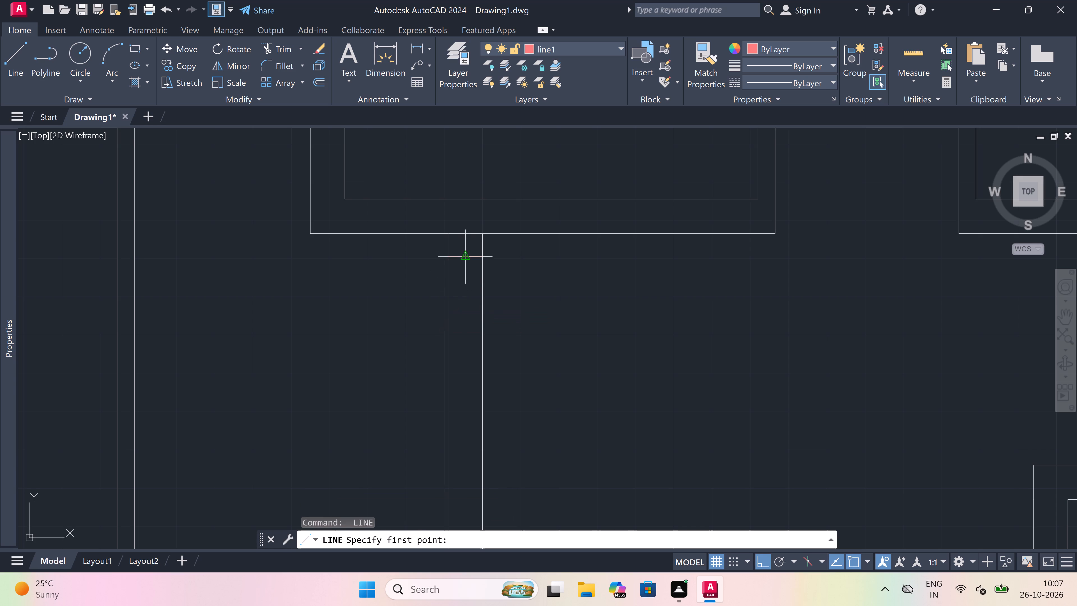
pyautogui.click(466, 254)
pyautogui.write('2"')
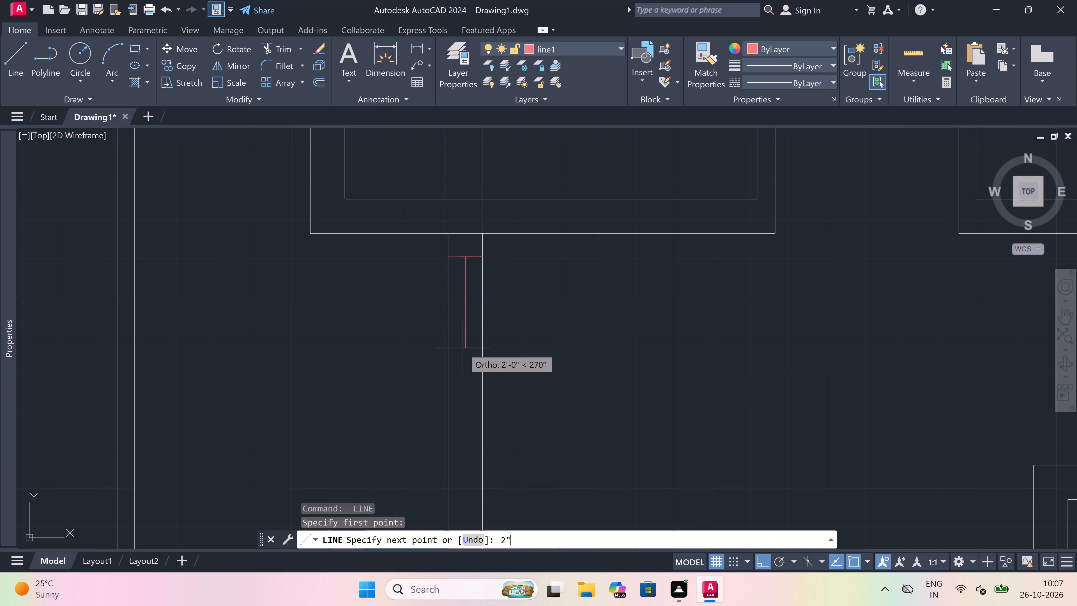
pyautogui.press('space')
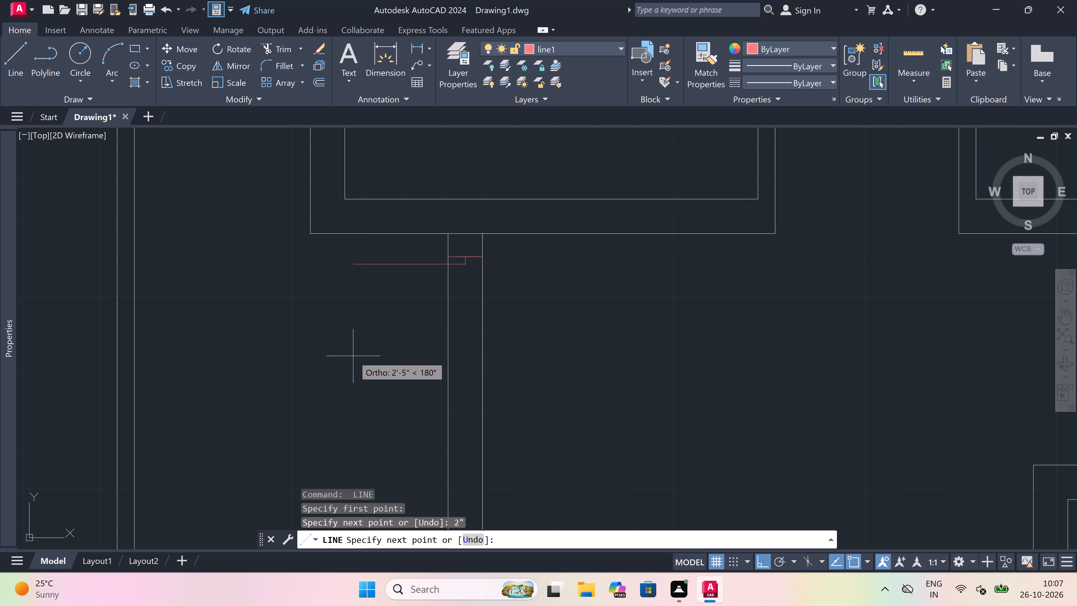
pyautogui.write("4'")
pyautogui.press('space')
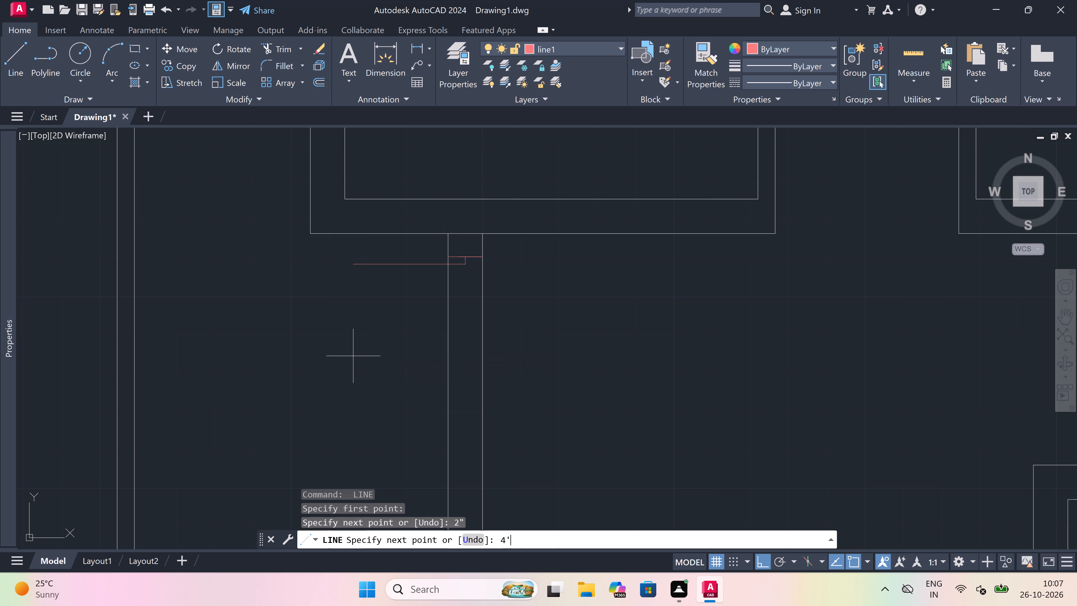
pyautogui.press('Escape')
# Draw the opposite jamb line across the vertical wall below the door leaf, with a 2" stub upward from its midpoint.
pyautogui.press('space')
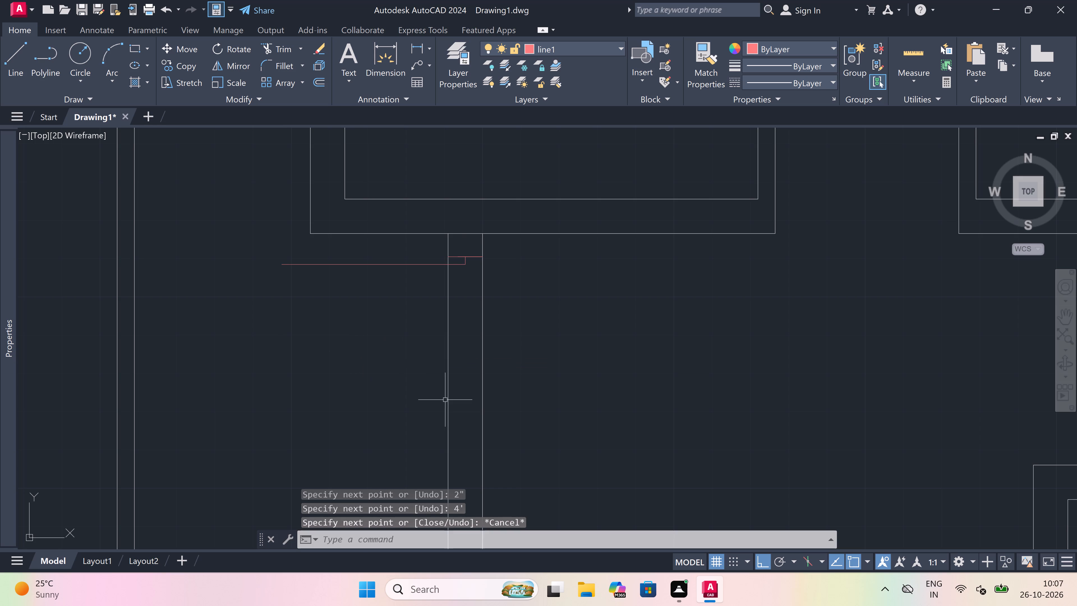
pyautogui.click(450, 425)
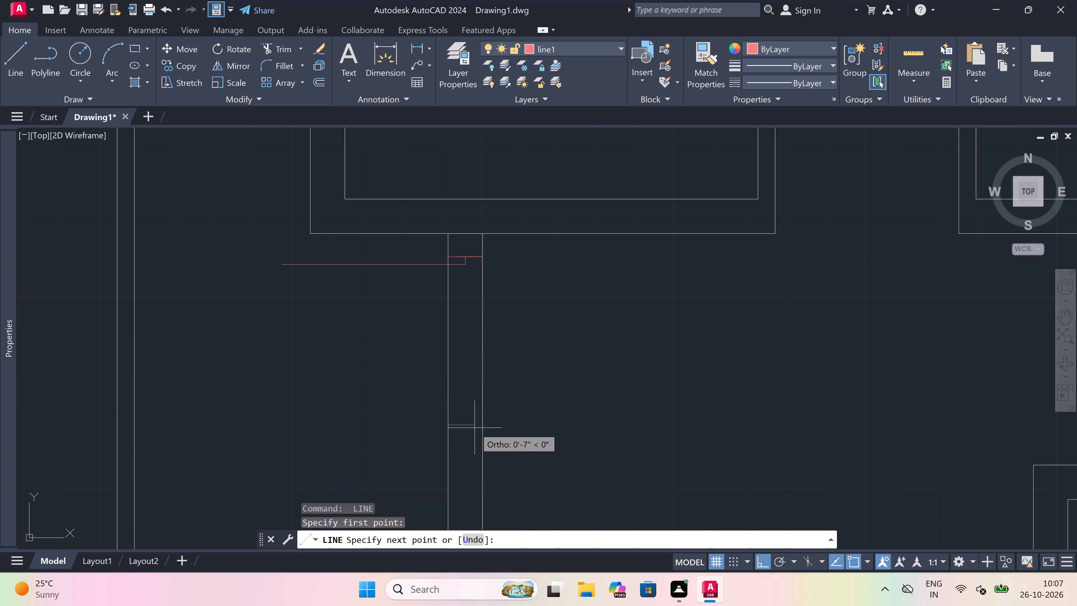
pyautogui.click(478, 428)
pyautogui.moveTo(470, 426); pyautogui.dragTo(464, 403)
pyautogui.write('2"')
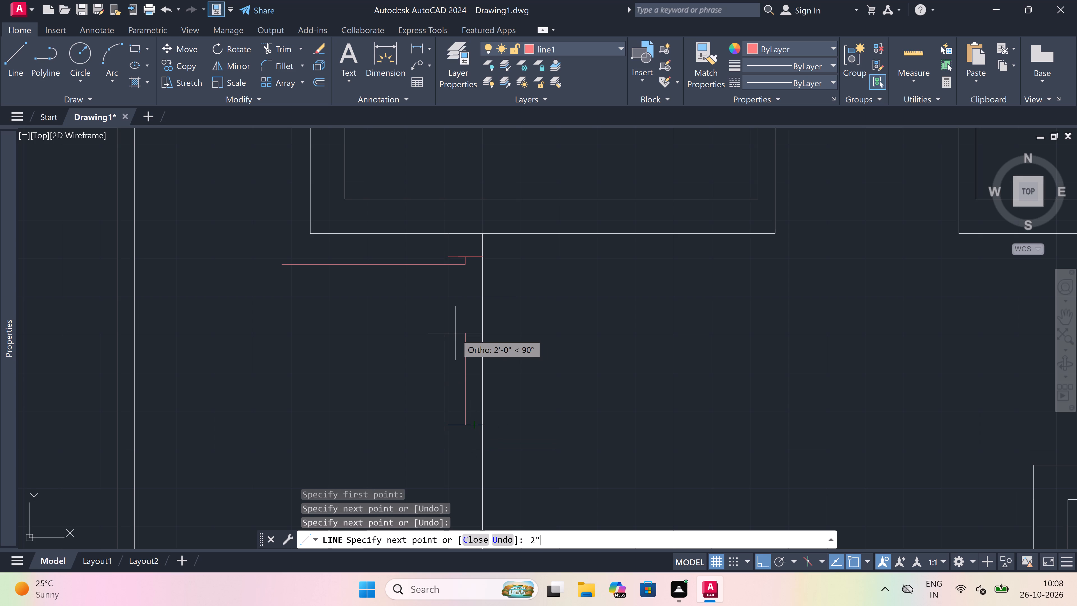
pyautogui.press('space')
pyautogui.press('Escape')
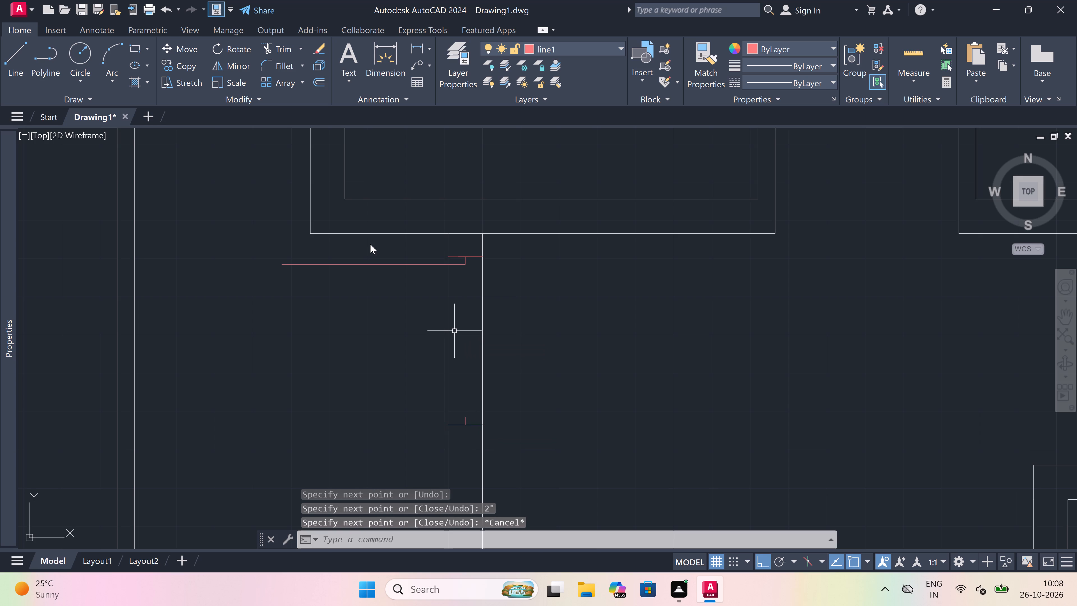
# Draw the door swing as a Start, End, Direction arc from the leaf's outer end to the lower jamb's stub.
pyautogui.click(110, 70)
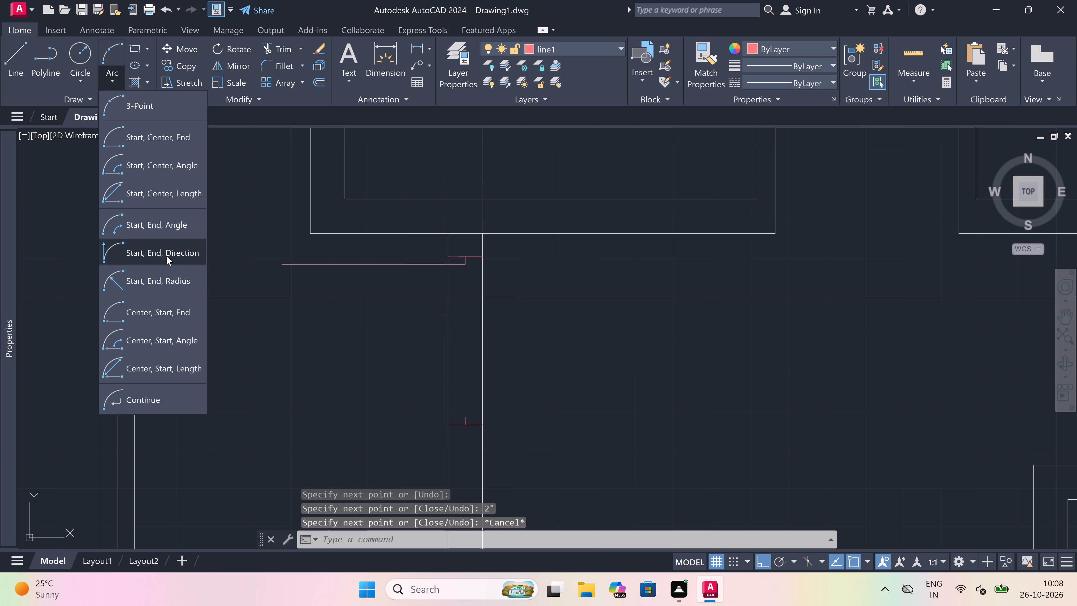
pyautogui.click(169, 252)
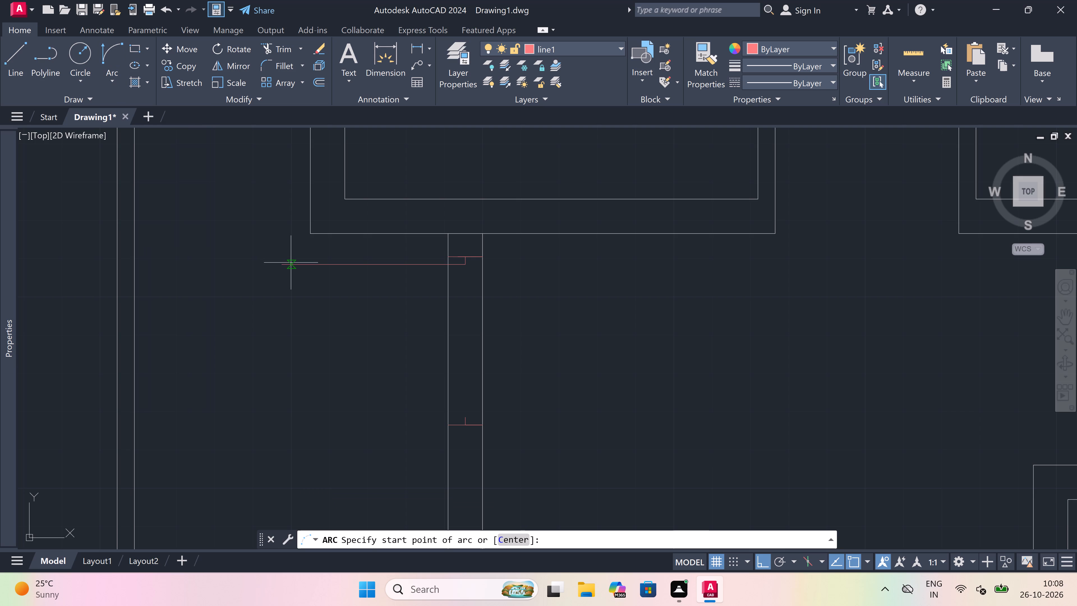
pyautogui.moveTo(285, 264); pyautogui.dragTo(288, 287)
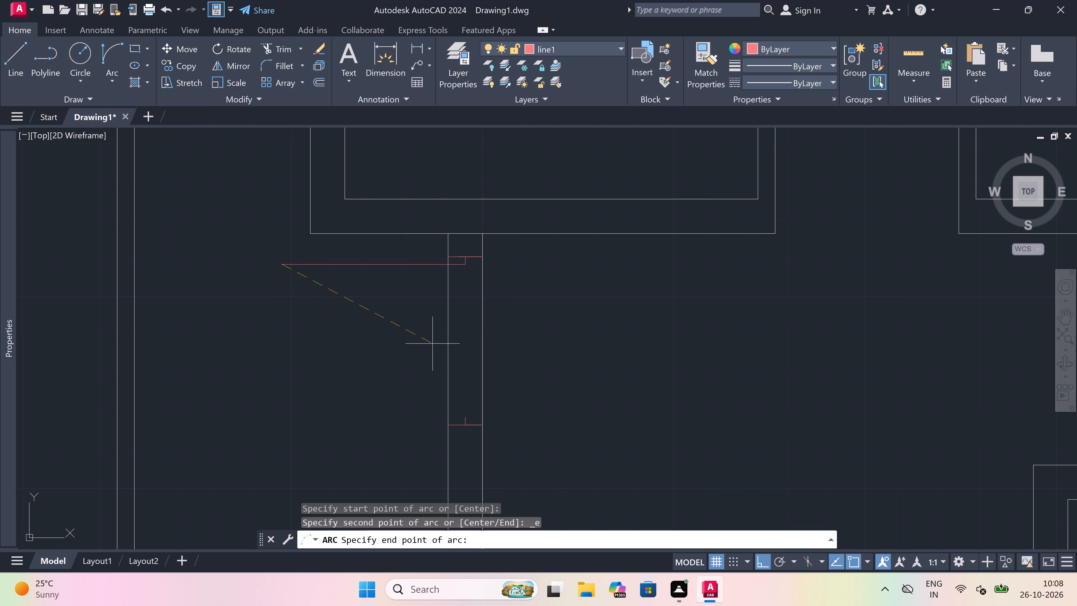
pyautogui.click(465, 414)
pyautogui.click(304, 388)
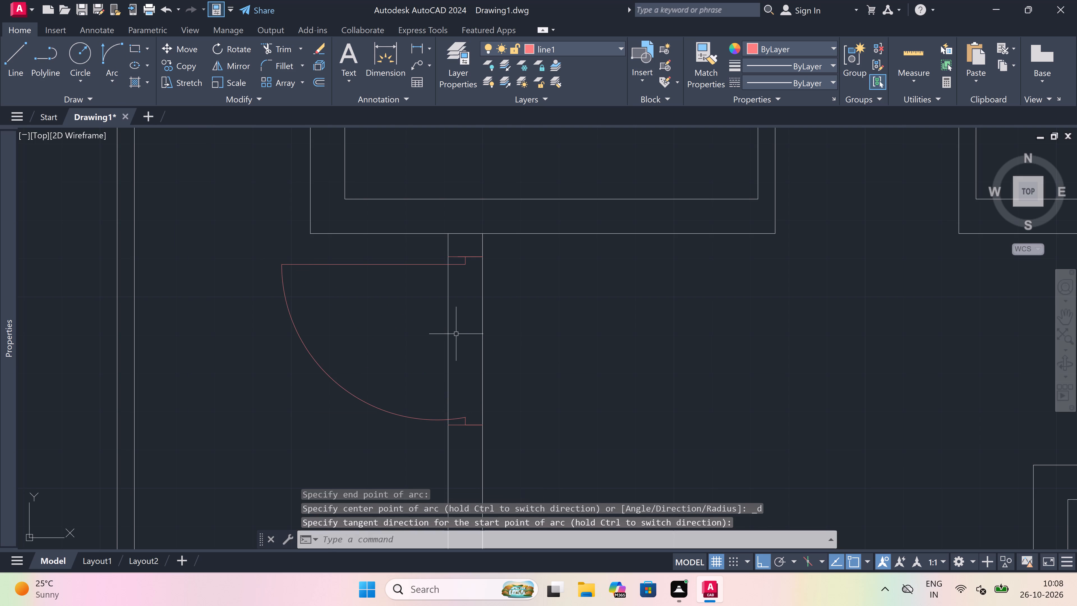
# Trim both faces of the vertical wall across the new door opening.
pyautogui.write('tr')
pyautogui.press('space')
pyautogui.click(445, 335)
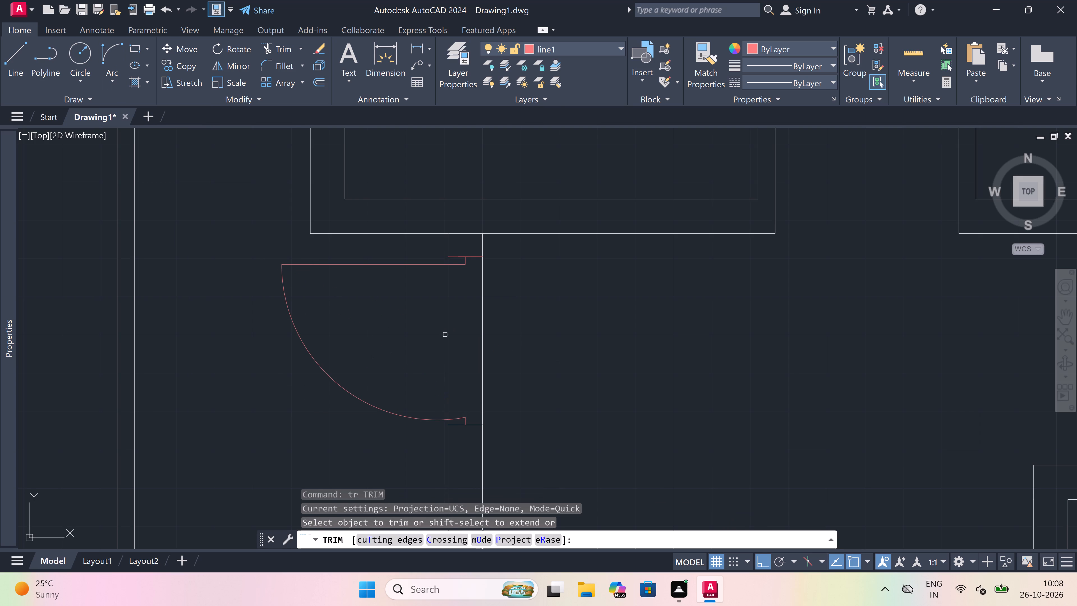
pyautogui.click(521, 351)
pyautogui.press('Escape')
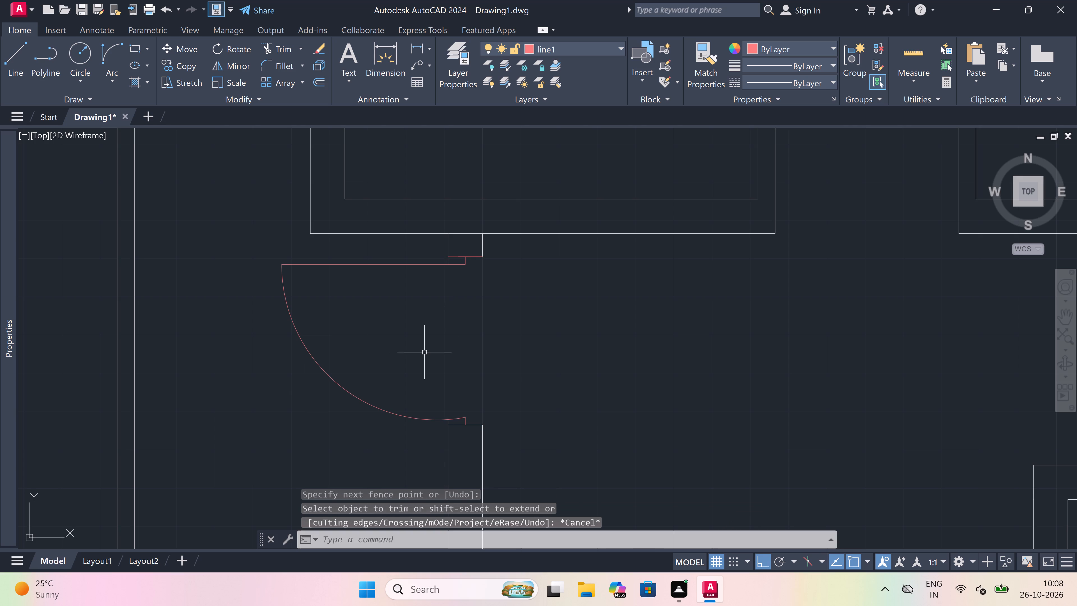
# Trim the upper-left room's outer bottom wall line where the vertical wall stub above the door meets it.
pyautogui.scroll(-3, 424, 352)
pyautogui.scroll(1, 424, 352)
pyautogui.press('space')
pyautogui.scroll(1, 424, 323)
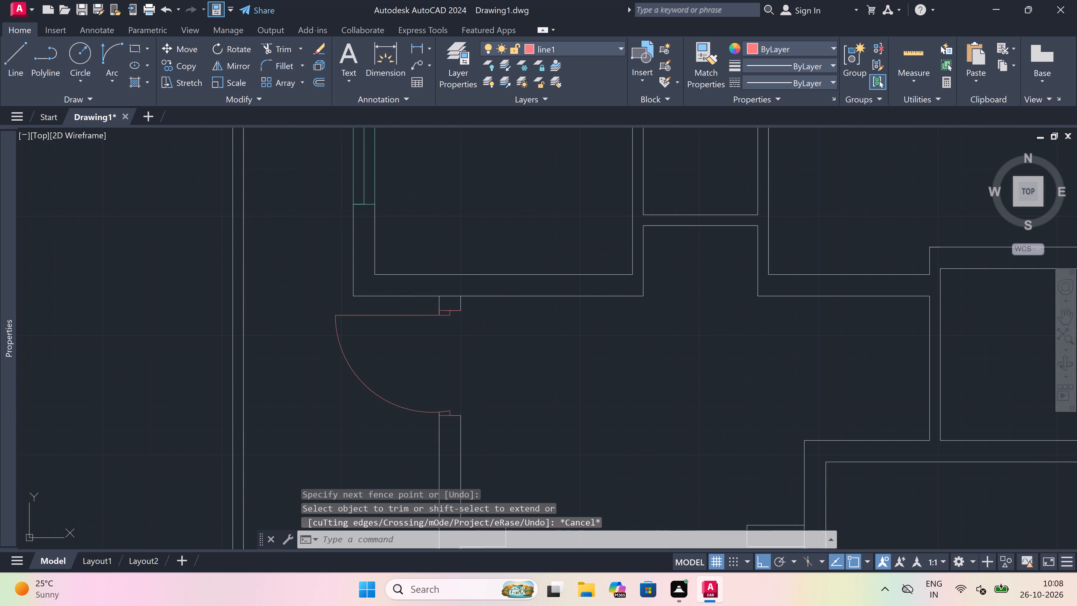
pyautogui.scroll(1, 442, 297)
pyautogui.click(442, 297)
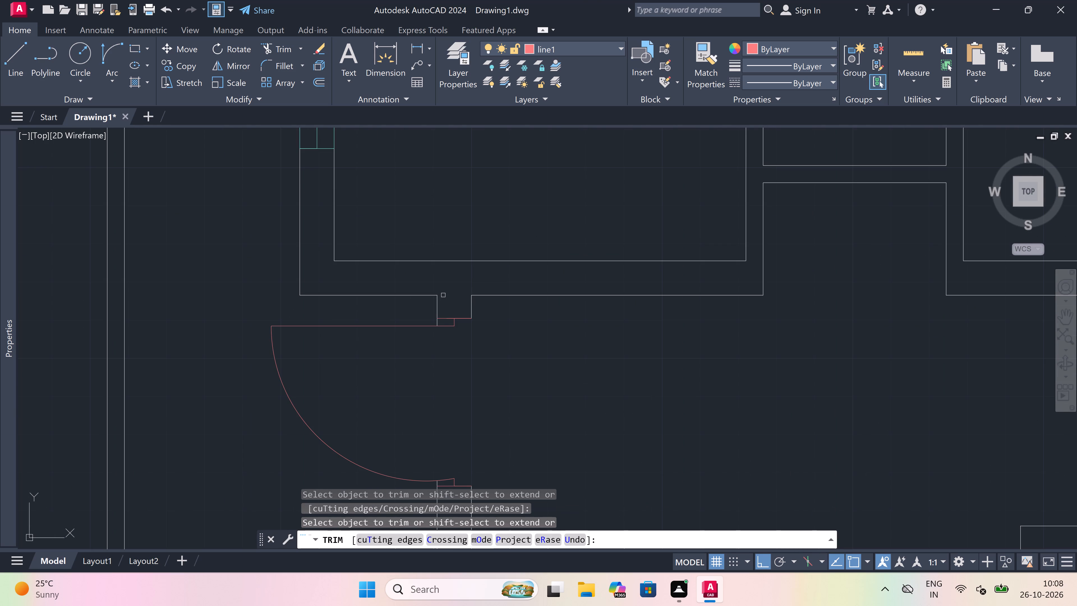
pyautogui.press('Escape')
# Draw a jamb line across the upper-left room's top wall near its right end, with a 2" stub leftward from its midpoint and a 2' leaf downward.
pyautogui.scroll(-3, 449, 306)
pyautogui.press('l')
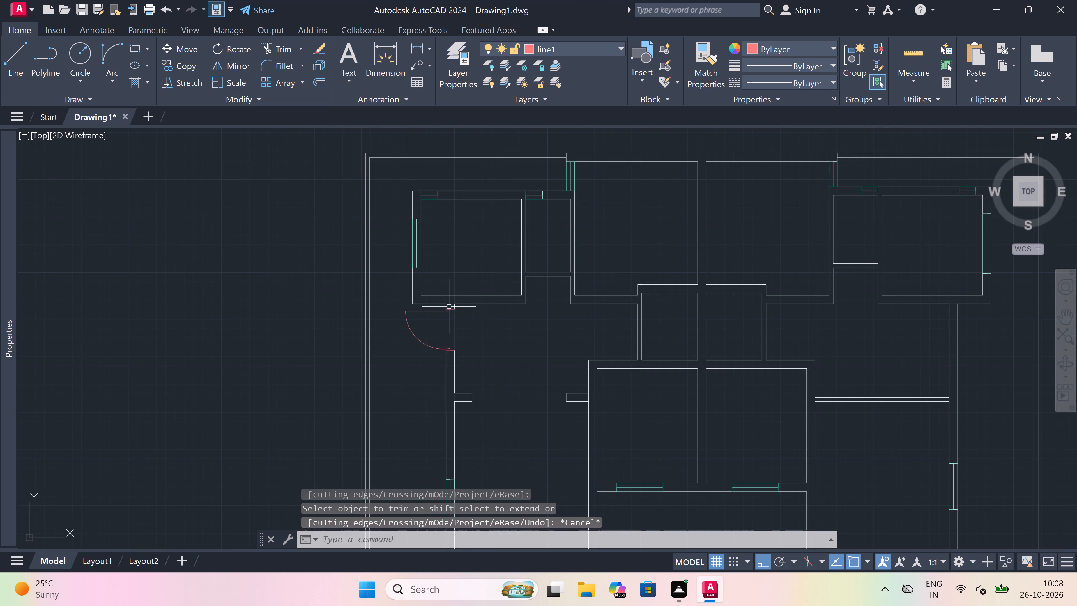
pyautogui.press('space')
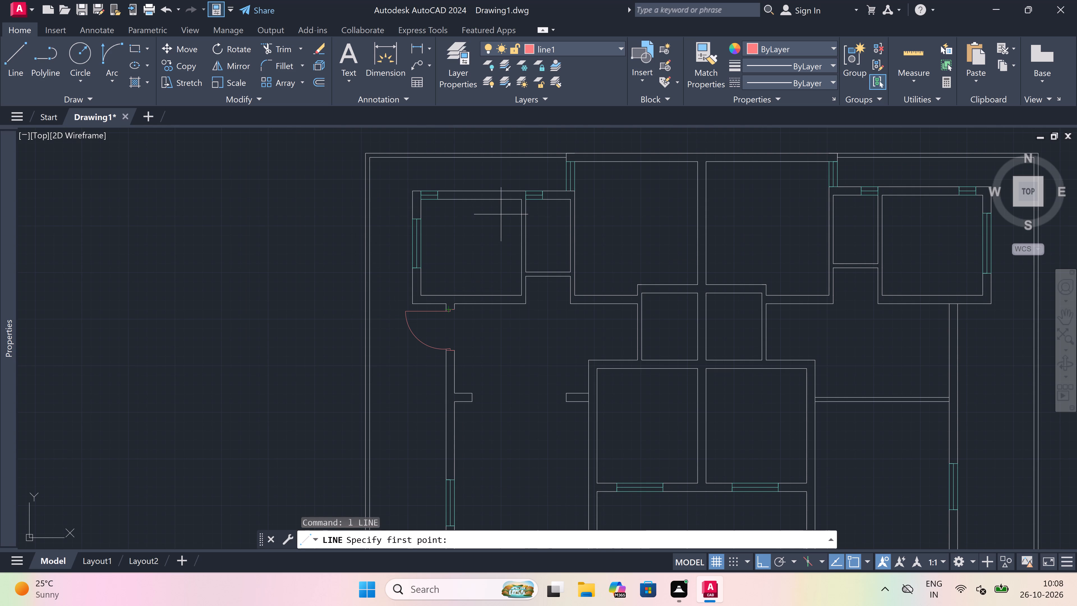
pyautogui.scroll(3, 509, 181)
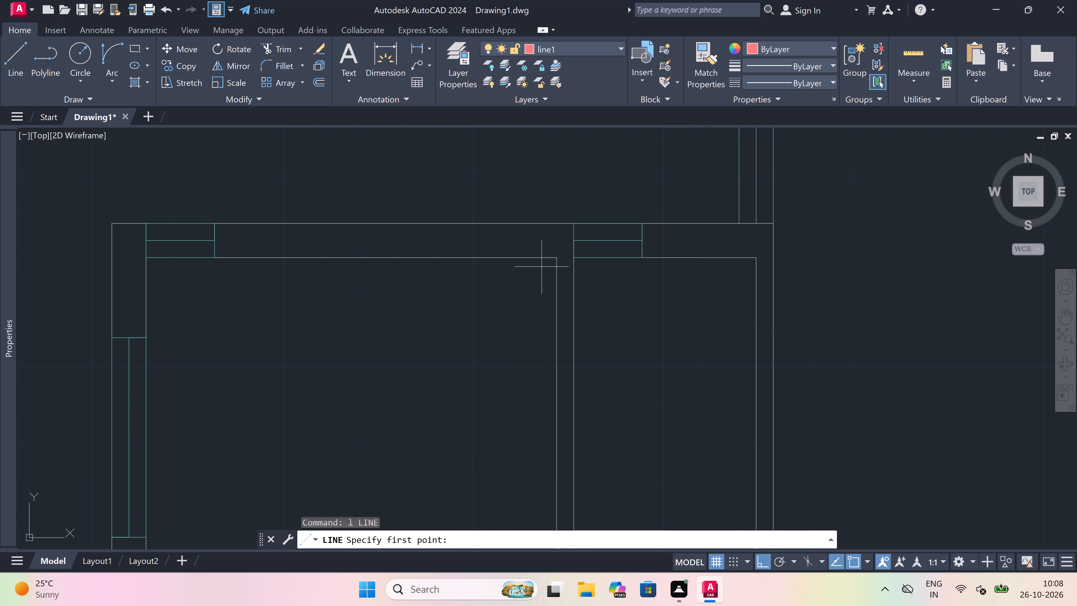
pyautogui.click(540, 252)
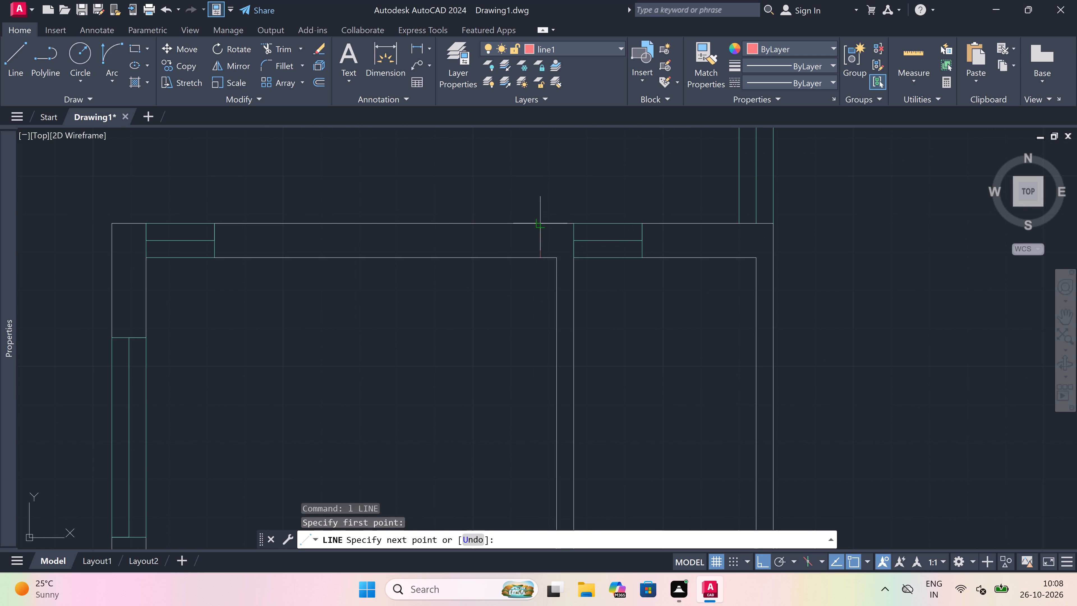
pyautogui.click(540, 224)
pyautogui.click(536, 243)
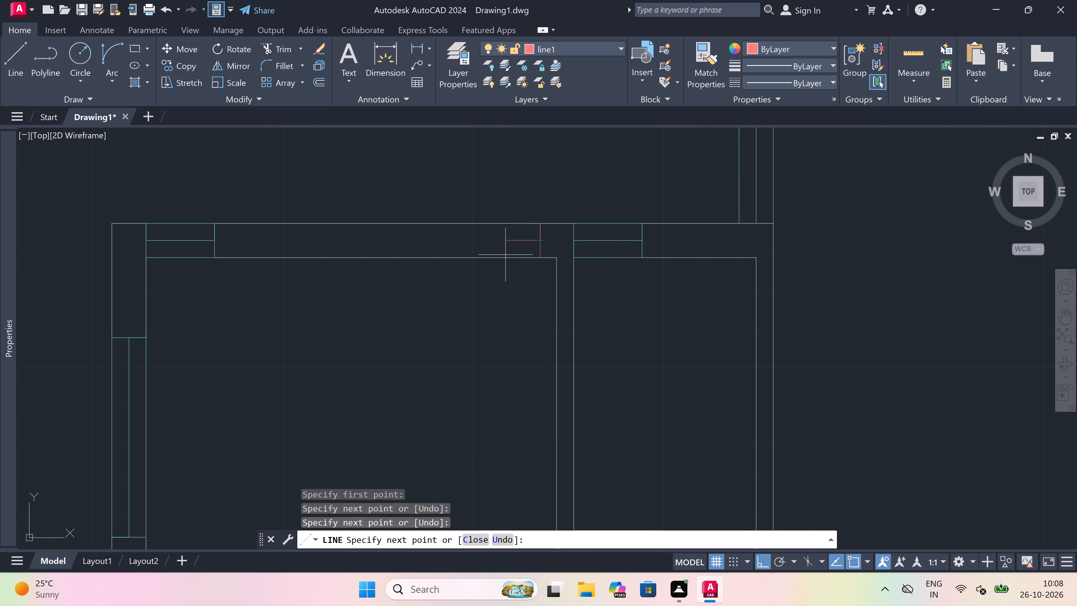
pyautogui.write('2"')
pyautogui.press('space')
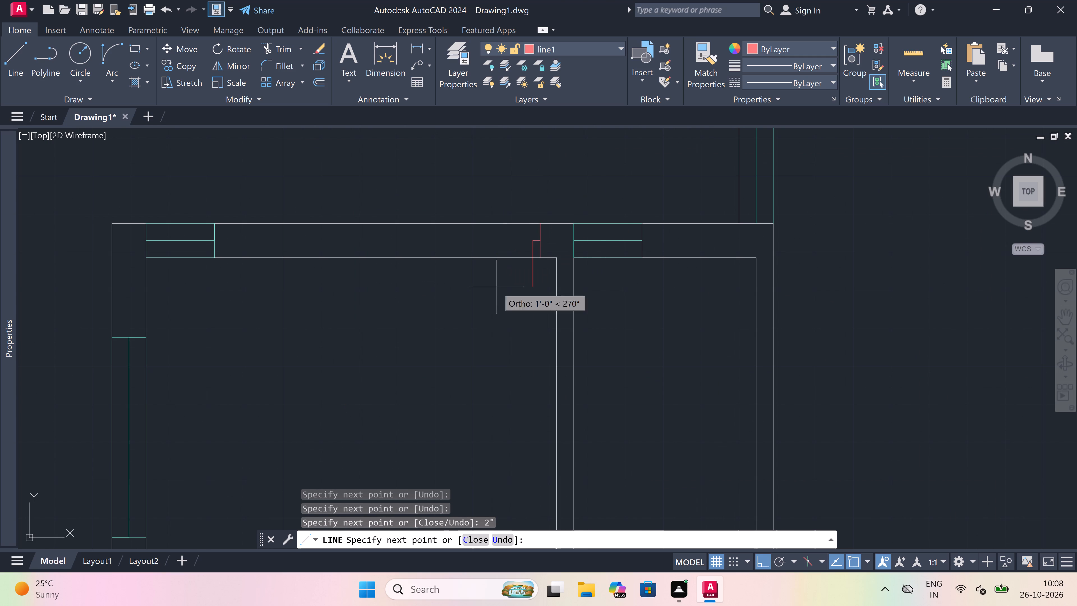
pyautogui.write("2'")
pyautogui.press('space')
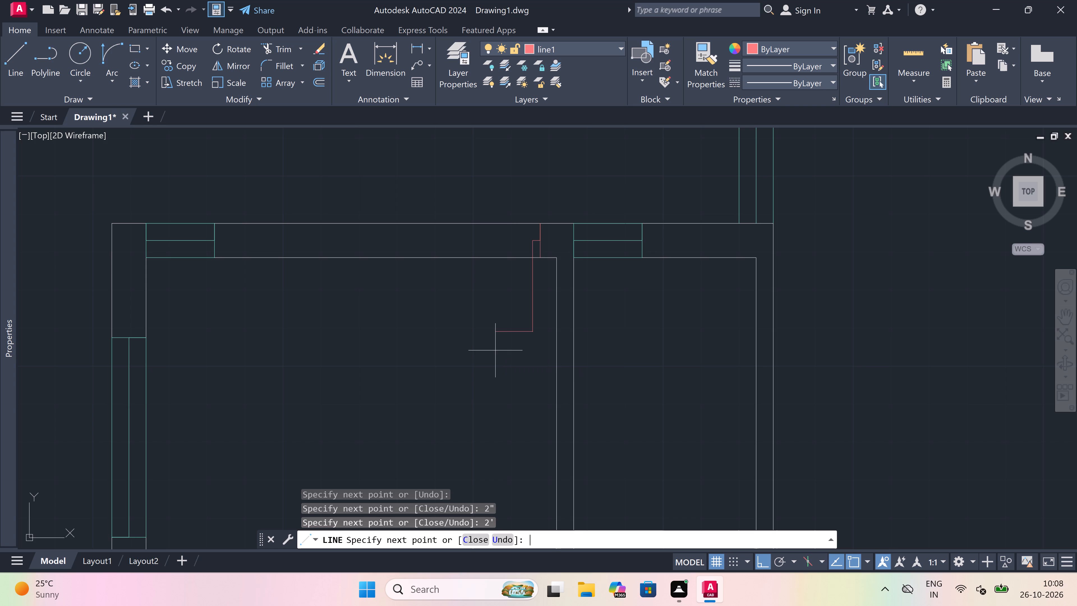
pyautogui.press('Escape')
# Draw the opposite jamb line across the top wall left of the door leaf, with a 2" stub rightward from its midpoint.
pyautogui.press('space')
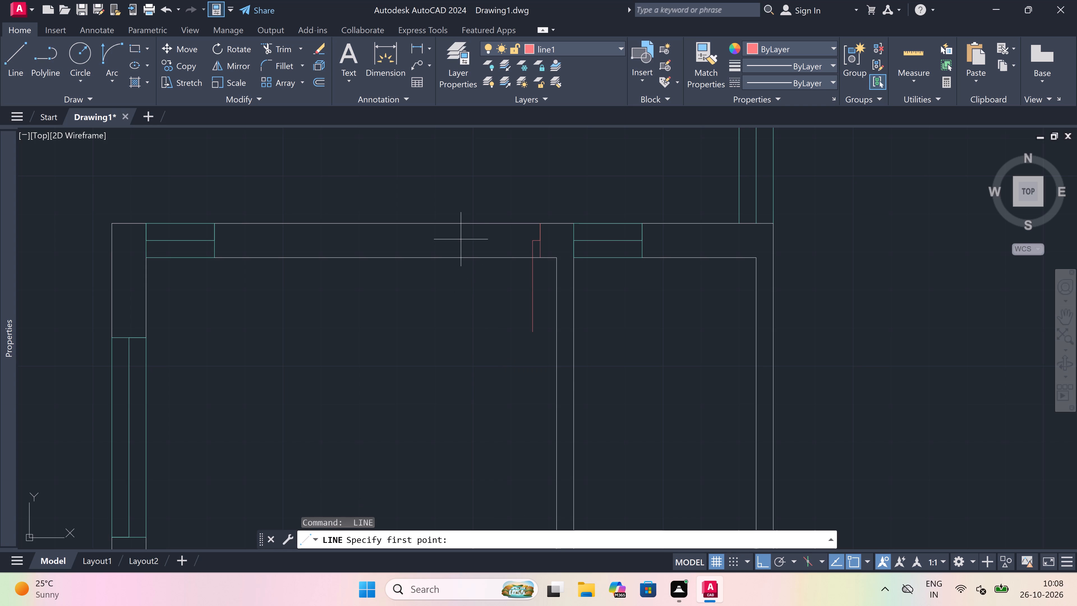
pyautogui.click(448, 257)
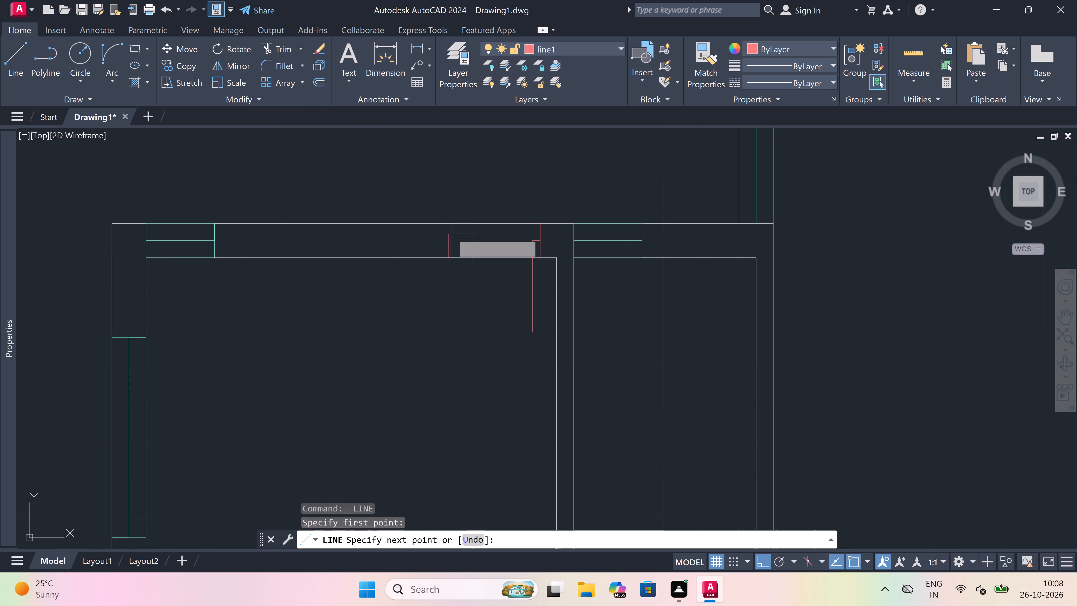
pyautogui.click(452, 229)
pyautogui.click(447, 245)
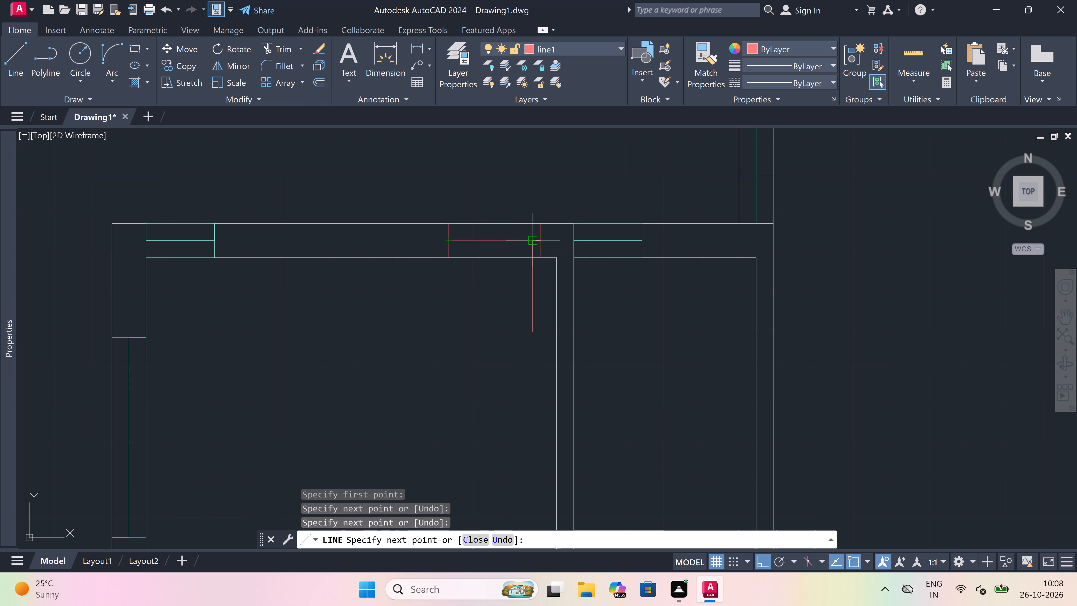
pyautogui.write('2"')
pyautogui.press('space')
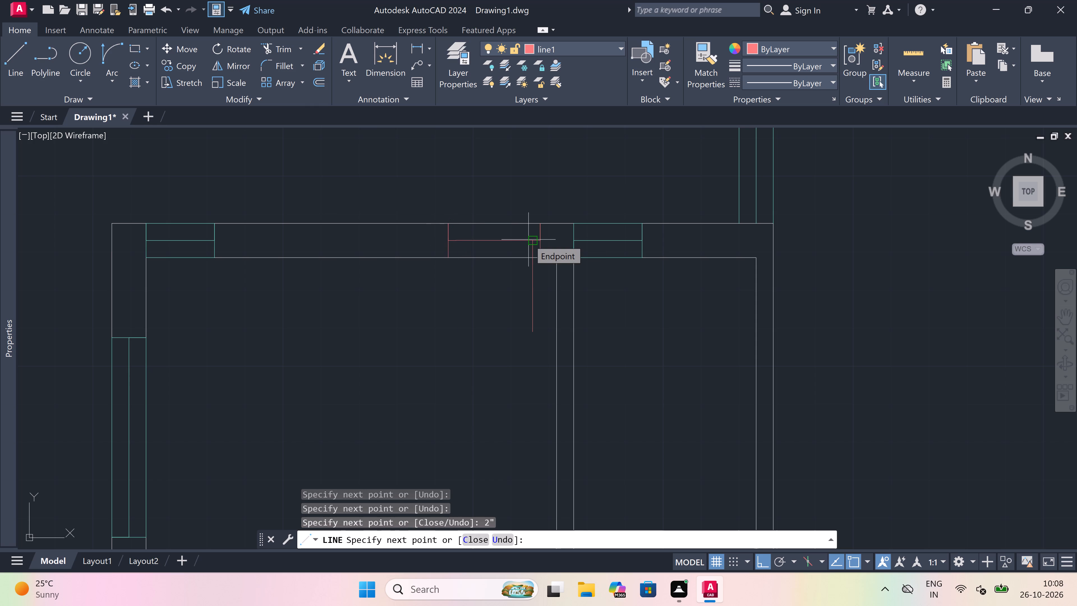
pyautogui.press('Escape')
# Draw the door swing as a Start, End, Direction arc from the leaf's lower end to the left jamb's stub.
pyautogui.moveTo(112, 53); pyautogui.dragTo(113, 53)
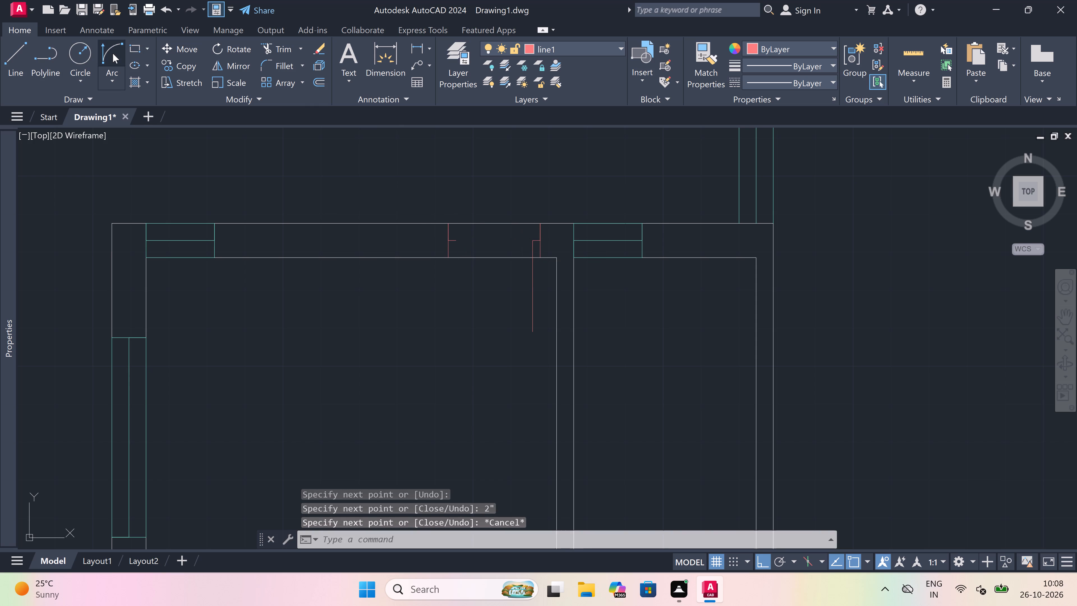
pyautogui.moveTo(113, 53); pyautogui.dragTo(115, 56)
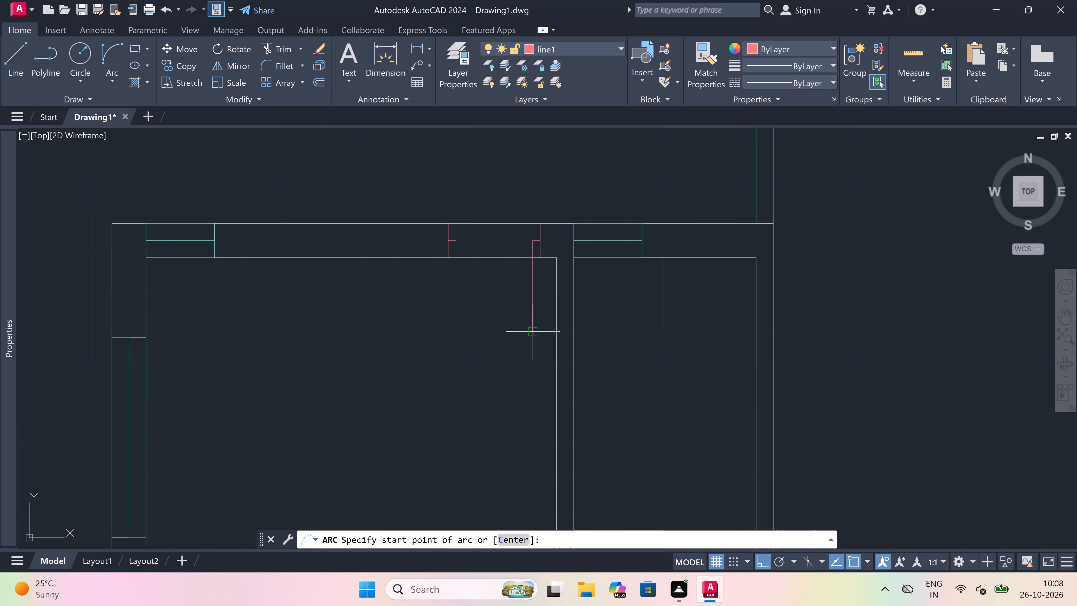
pyautogui.moveTo(534, 331); pyautogui.dragTo(514, 311)
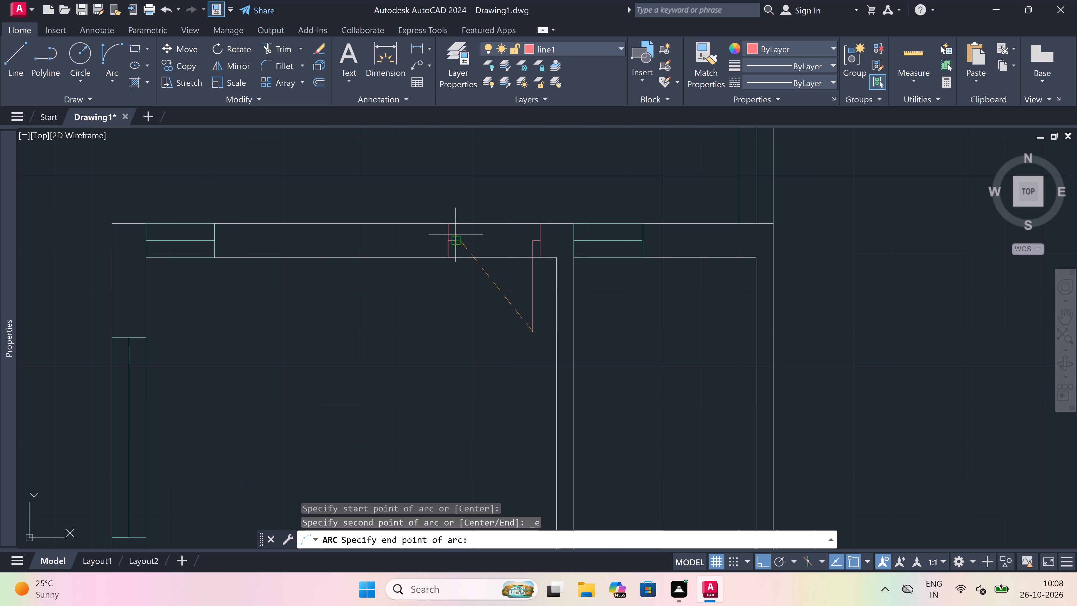
pyautogui.click(456, 237)
pyautogui.click(414, 298)
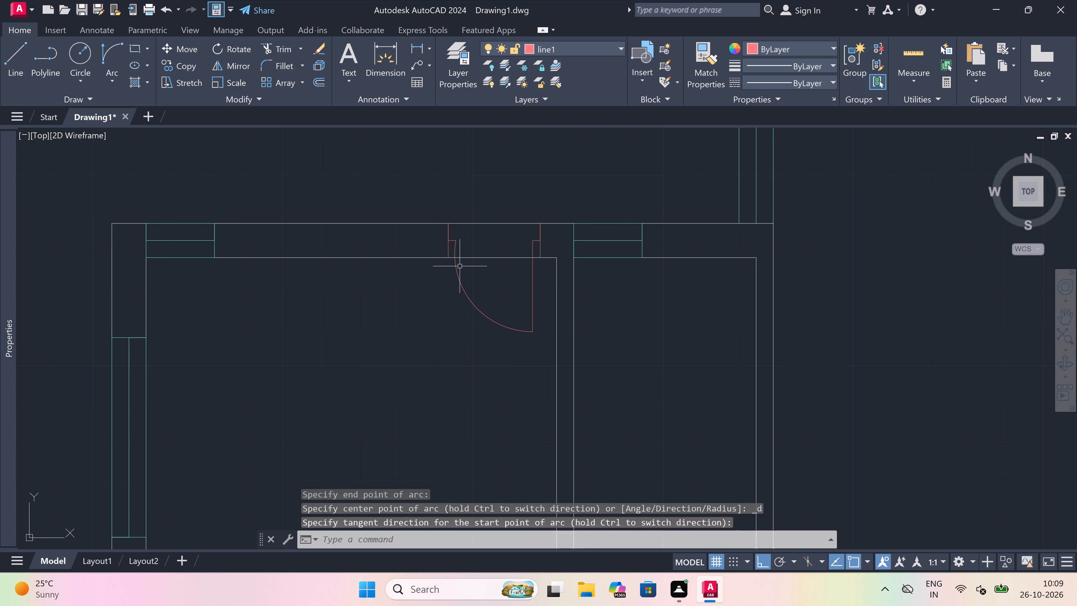
# Trim both faces of the upper-left room's top wall across the new door opening.
pyautogui.press('t')
pyautogui.press('r')
pyautogui.press('space')
pyautogui.click(483, 198)
pyautogui.click(490, 288)
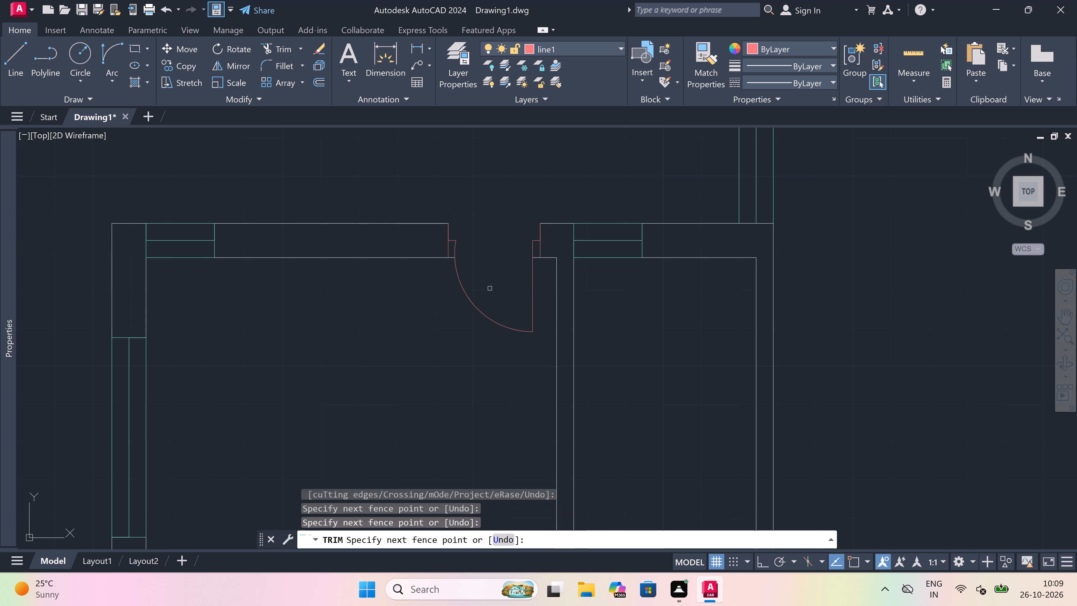
pyautogui.press('Escape')
# Draw a jamb across the left large central room's bottom wall near its lower-left corner, with a 2" stub rightward from its midpoint and a 3' leaf upward.
pyautogui.scroll(-4, 490, 289)
pyautogui.scroll(2, 492, 293)
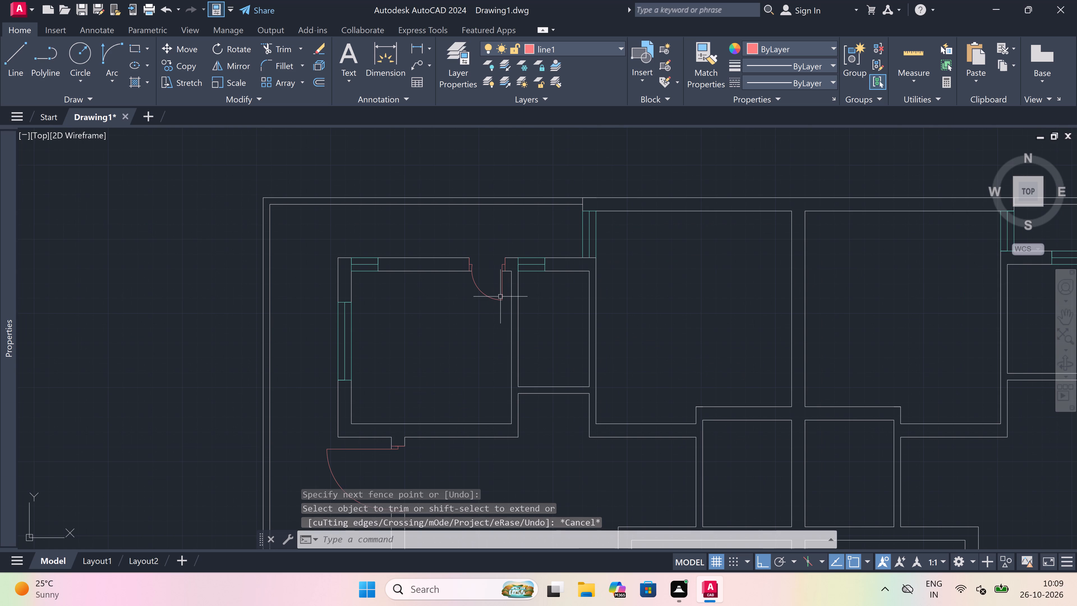
pyautogui.scroll(1, 505, 301)
pyautogui.scroll(-2, 505, 301)
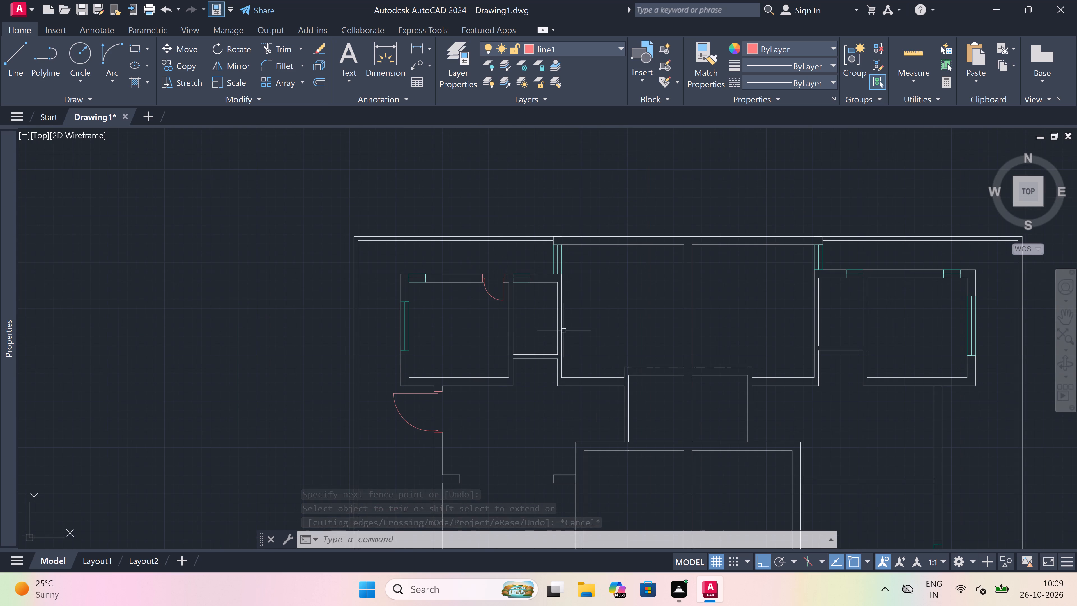
pyautogui.scroll(-1, 588, 344)
pyautogui.scroll(1, 569, 358)
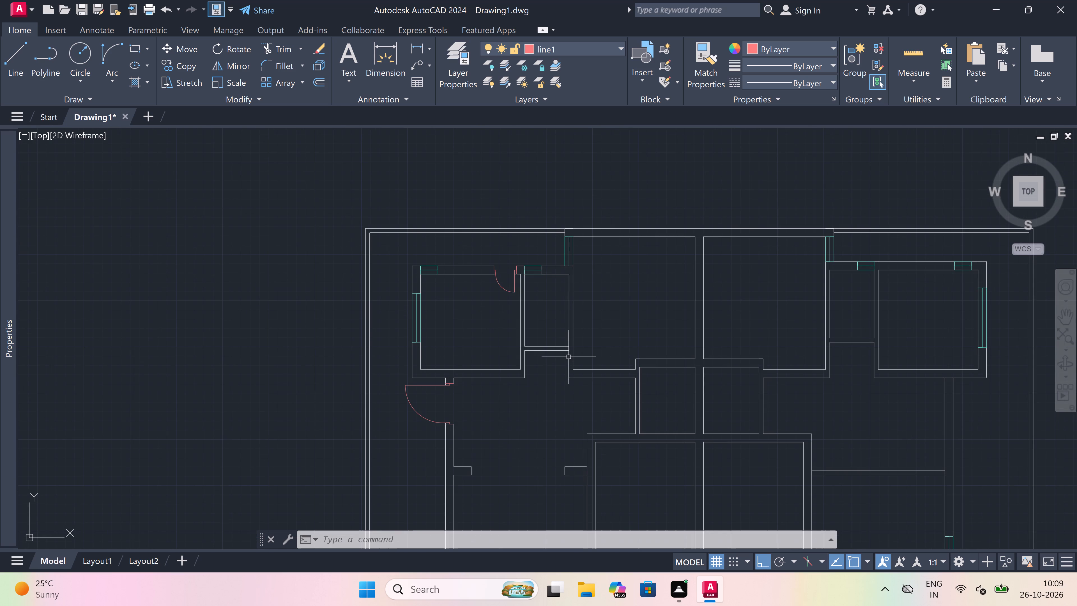
pyautogui.scroll(-1, 557, 334)
pyautogui.scroll(3, 562, 352)
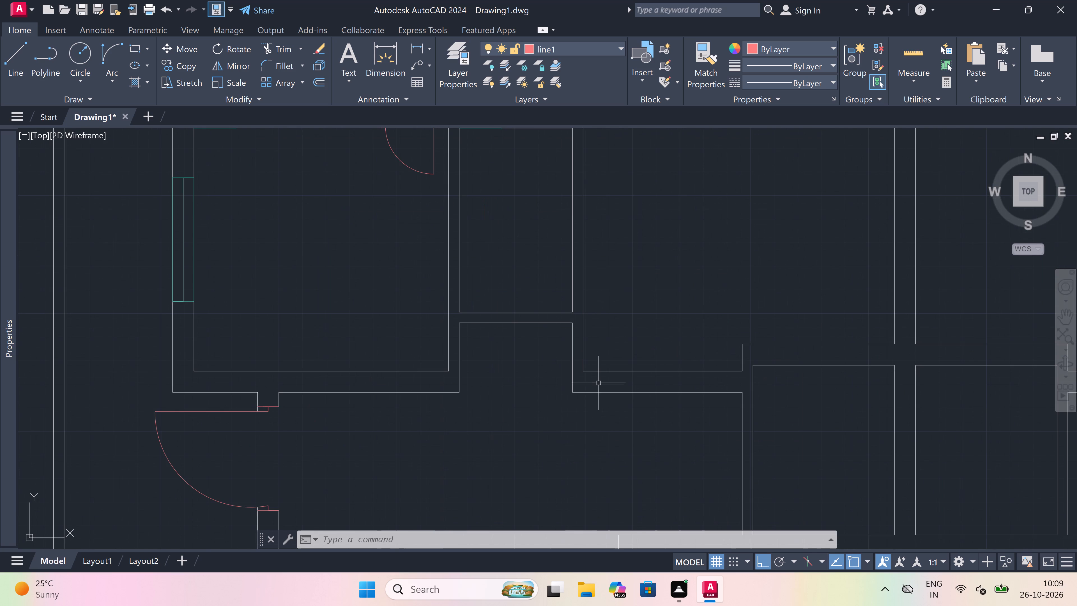
pyautogui.write('l')
pyautogui.press('space')
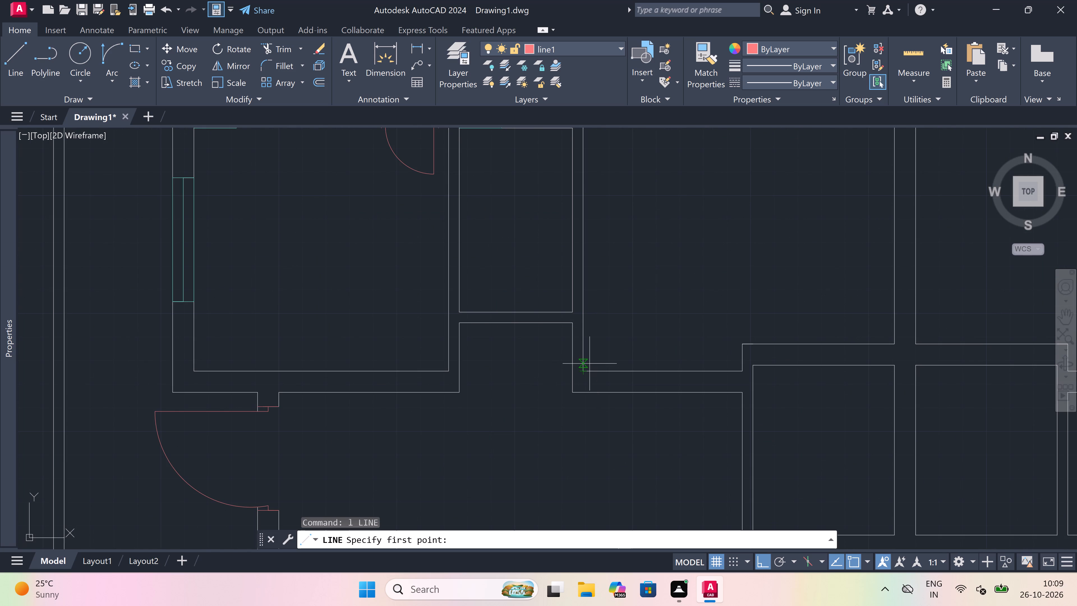
pyautogui.scroll(2, 590, 364)
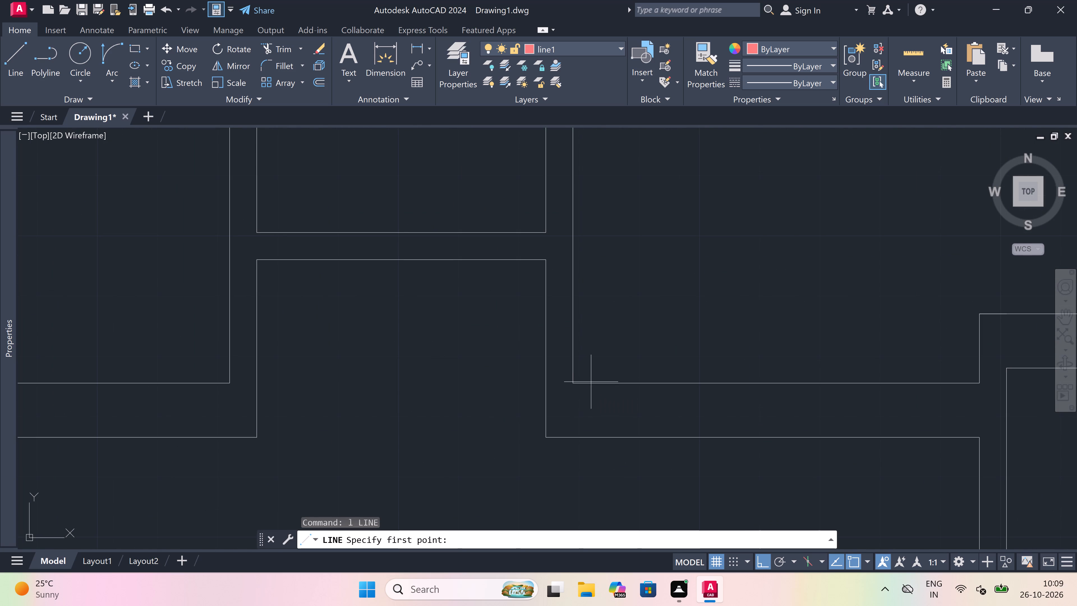
pyautogui.moveTo(603, 385); pyautogui.dragTo(602, 389)
pyautogui.click(601, 440)
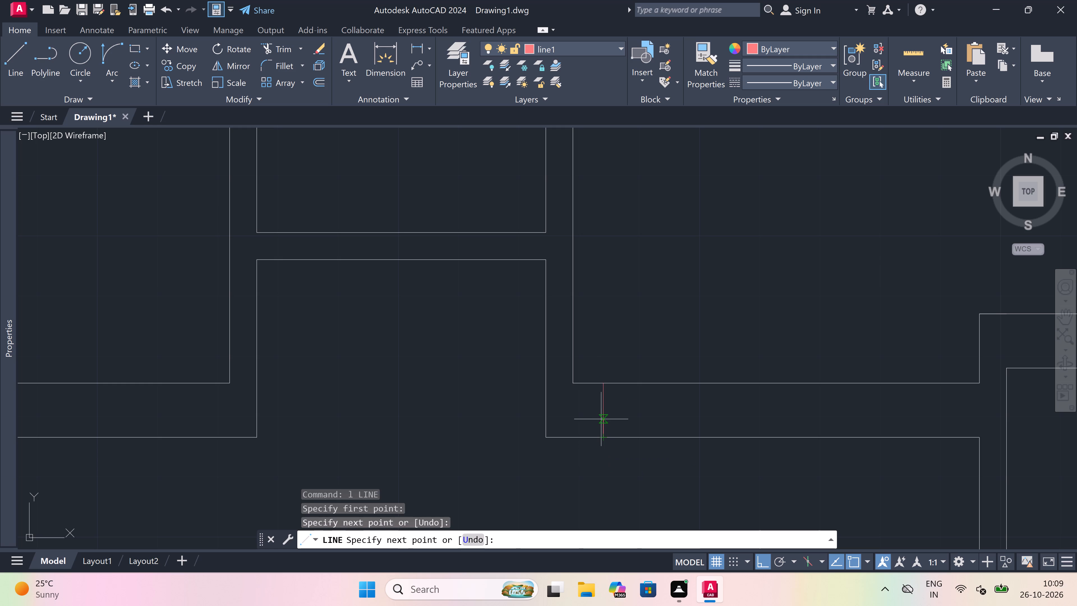
pyautogui.moveTo(603, 414); pyautogui.dragTo(632, 413)
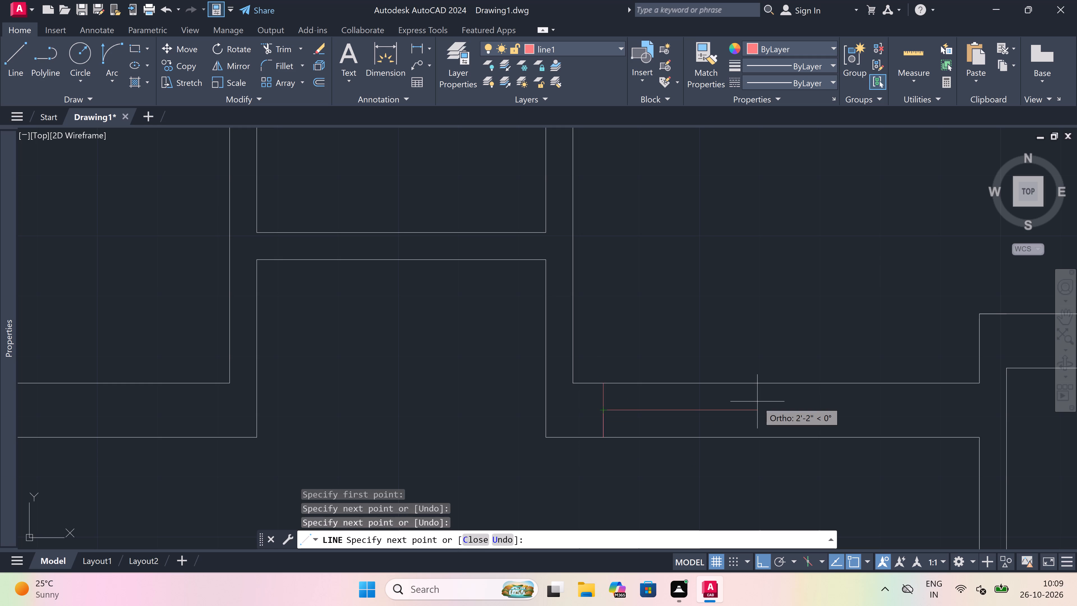
pyautogui.write('2"')
pyautogui.press('space')
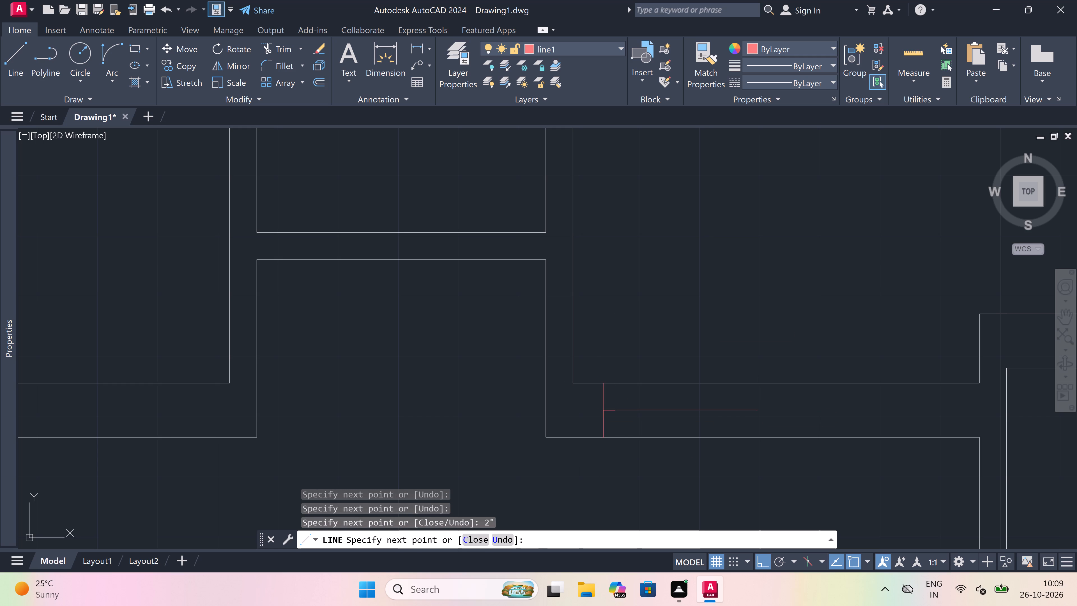
pyautogui.write("3'")
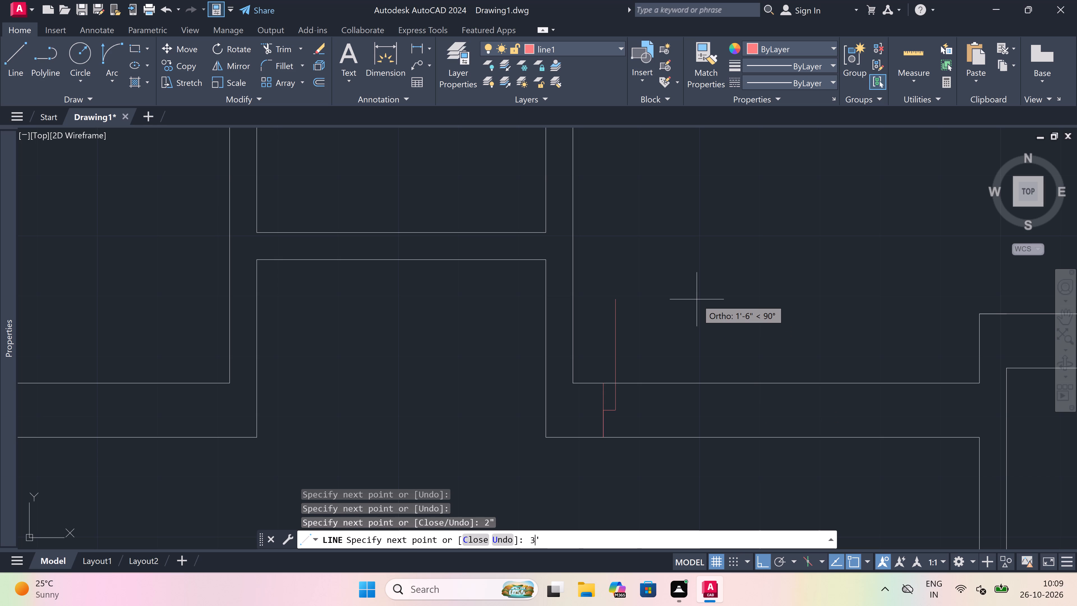
pyautogui.press('space')
pyautogui.press('Escape')
# Draw the opposite jamb line across the bottom wall right of the 3' leaf, with a 2" stub leftward from its midpoint.
pyautogui.press('space')
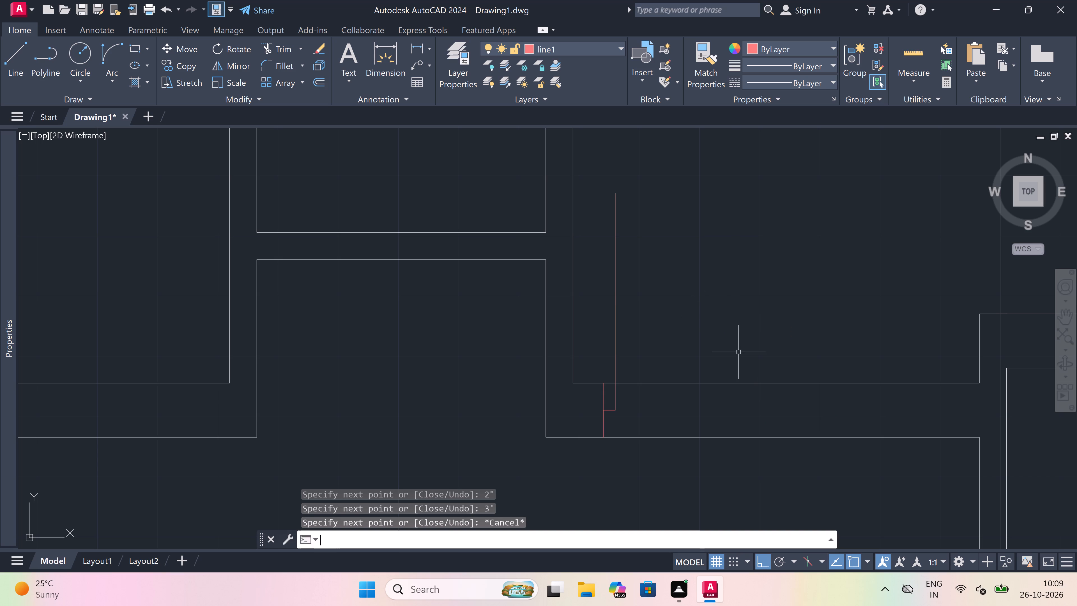
pyautogui.click(819, 383)
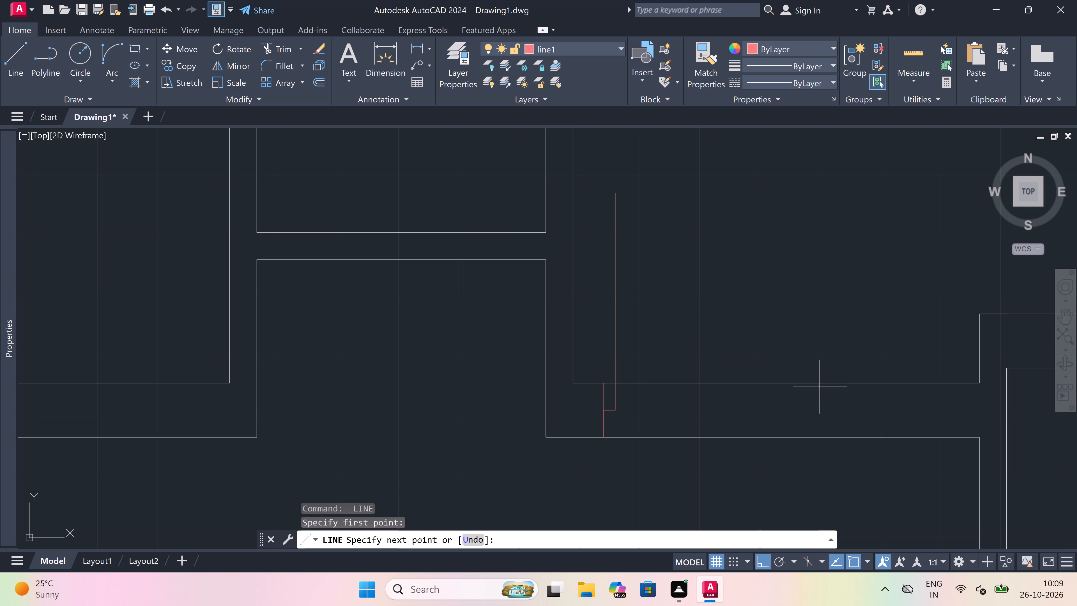
pyautogui.moveTo(822, 435); pyautogui.dragTo(824, 428)
pyautogui.click(825, 409)
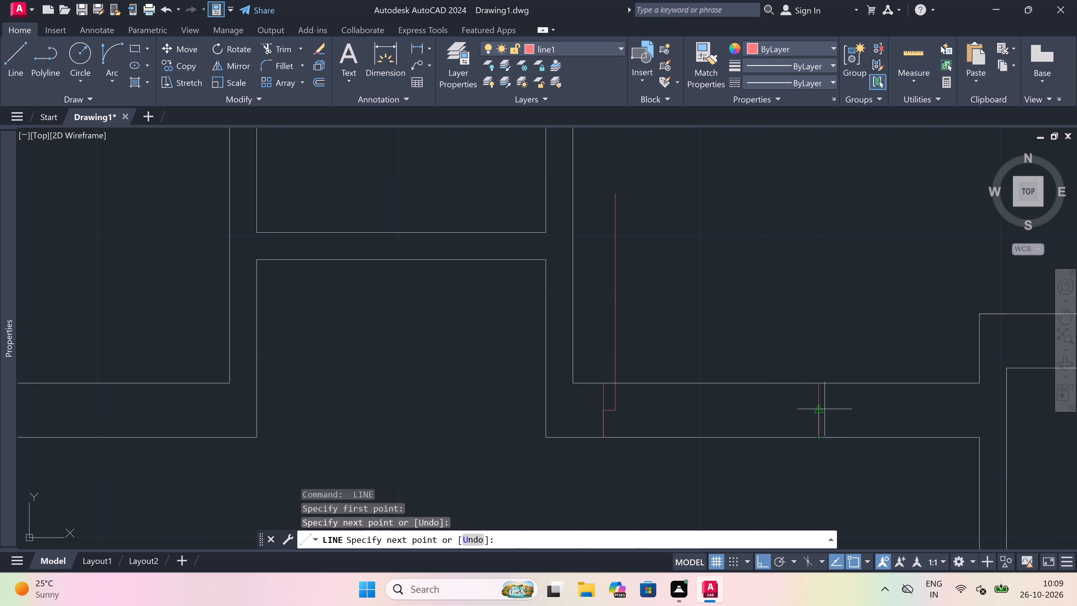
pyautogui.write('2"')
pyautogui.press('space')
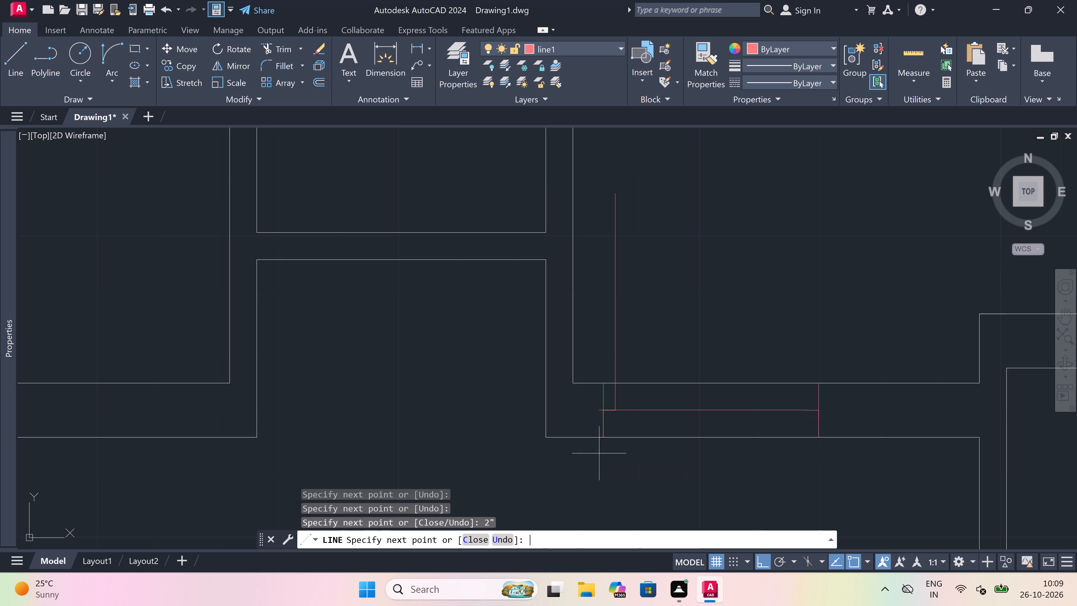
pyautogui.press('Escape')
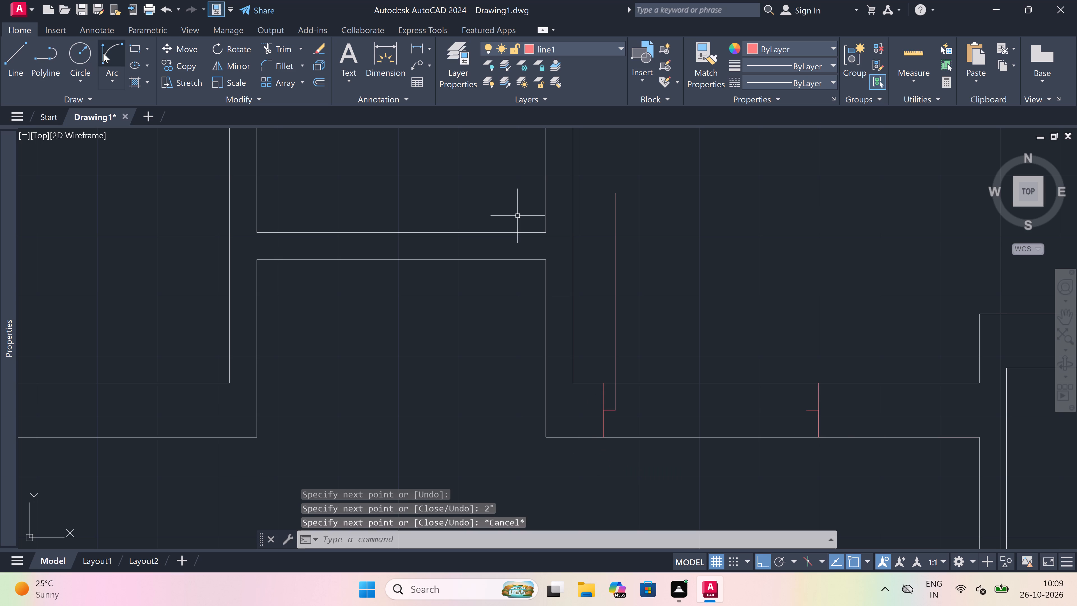
# Draw the door swing as a Start, End, Direction arc from the 3' leaf's upper end to the right jamb's stub.
pyautogui.moveTo(103, 53); pyautogui.dragTo(109, 53)
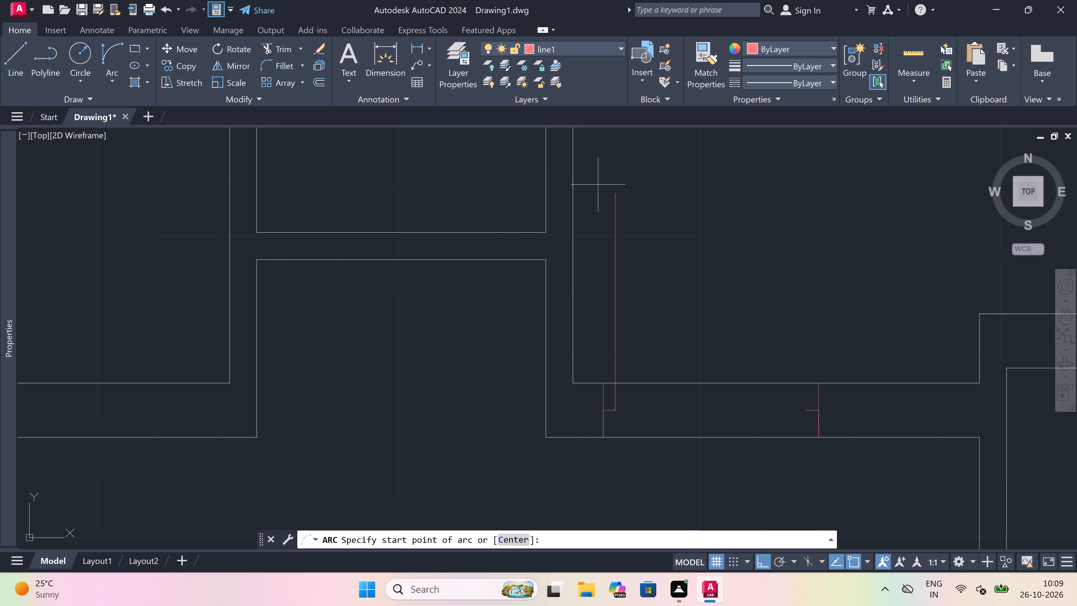
pyautogui.click(610, 189)
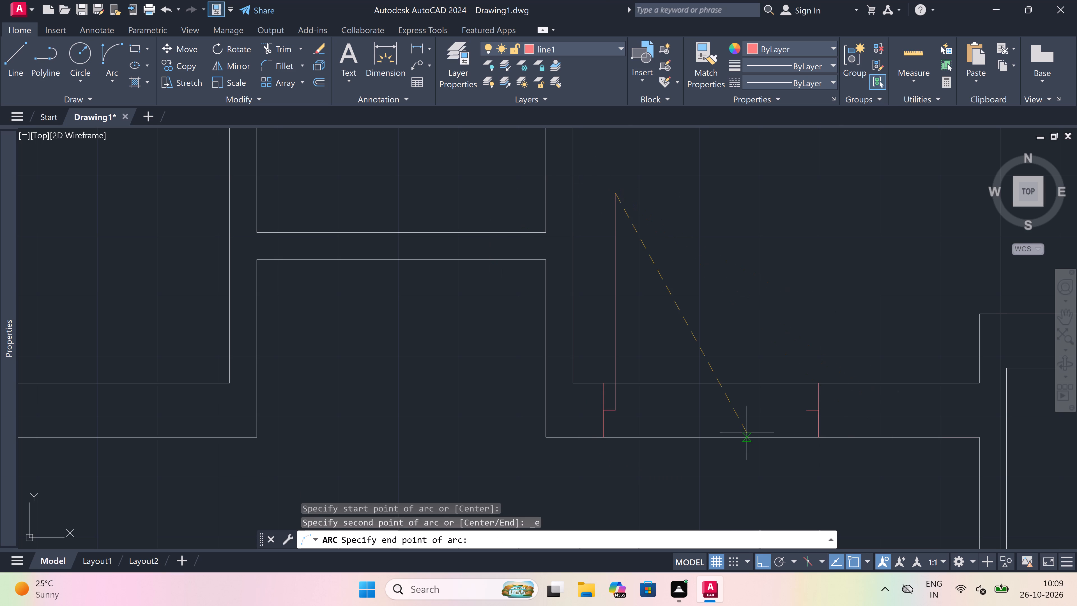
pyautogui.click(805, 409)
pyautogui.click(830, 237)
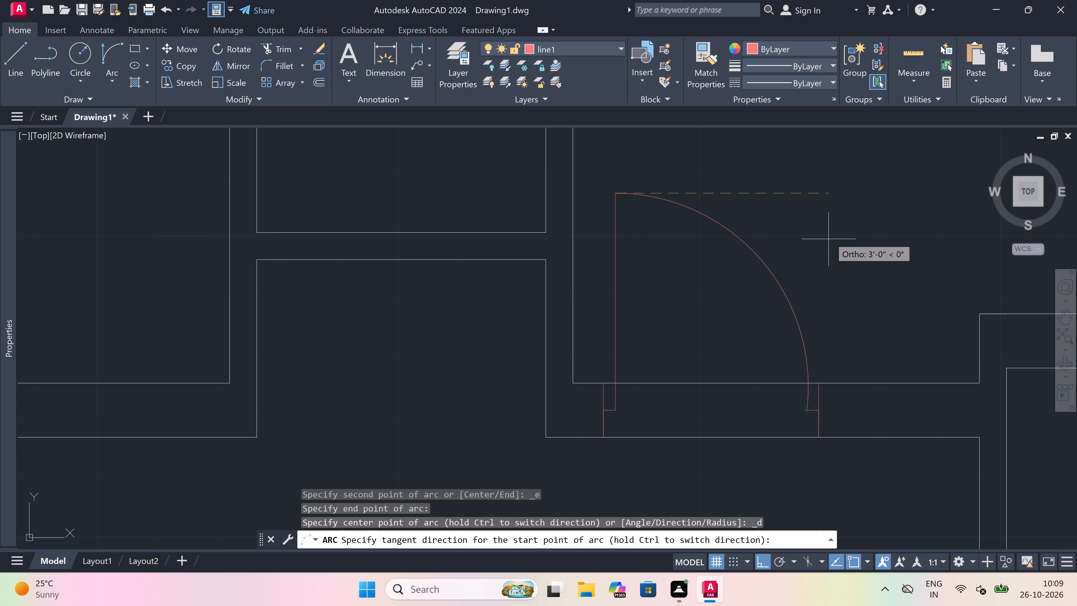
# Trim both faces of the left large central room's bottom wall across the new door opening.
pyautogui.press('t')
pyautogui.press('r')
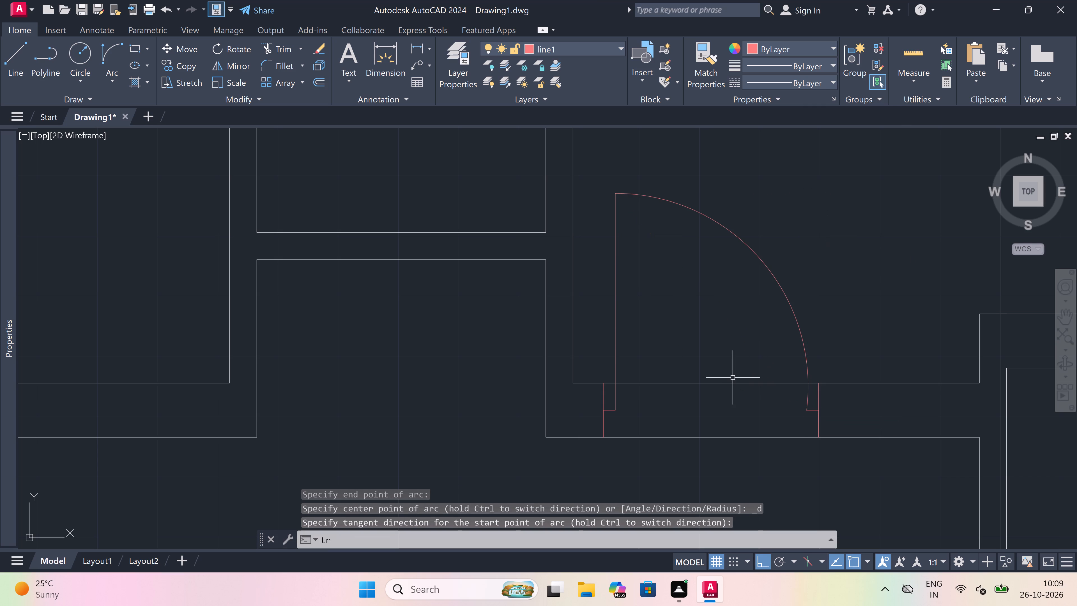
pyautogui.press('space')
pyautogui.click(732, 378)
pyautogui.click(726, 474)
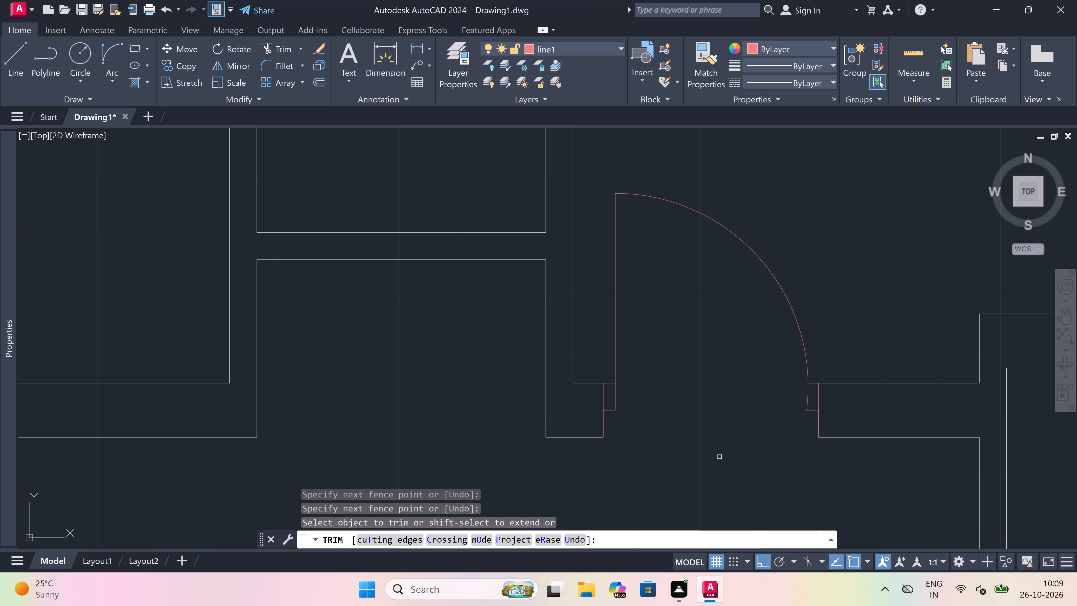
pyautogui.press('Escape')
# Draw a jamb across the right large central room's bottom wall near its lower-right corner, with a 2" stub leftward from its midpoint and a 3' leaf upward.
pyautogui.scroll(-5, 572, 386)
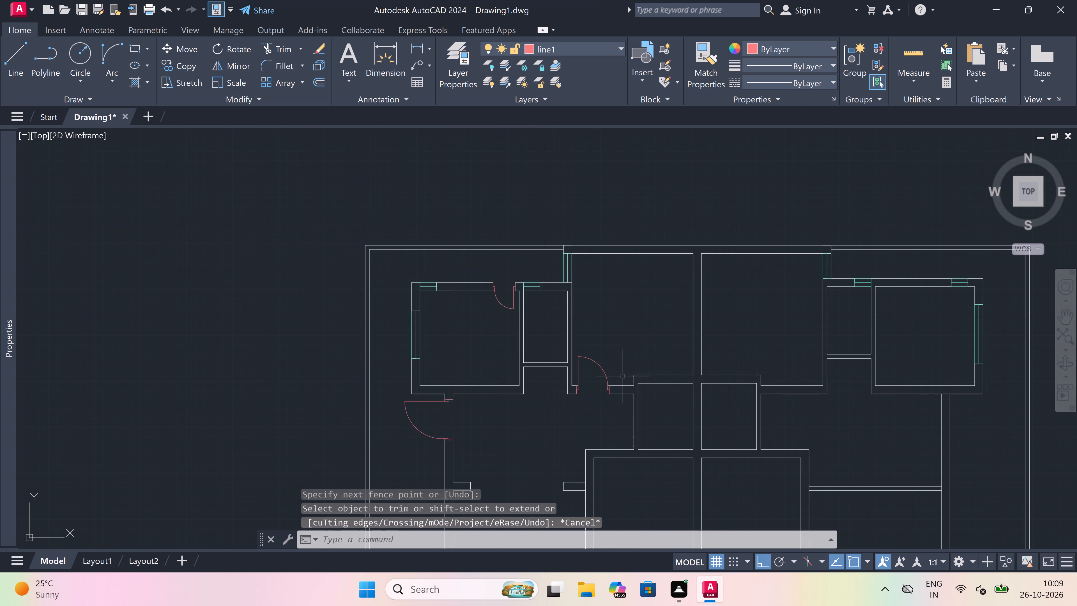
pyautogui.press('l')
pyautogui.press('space')
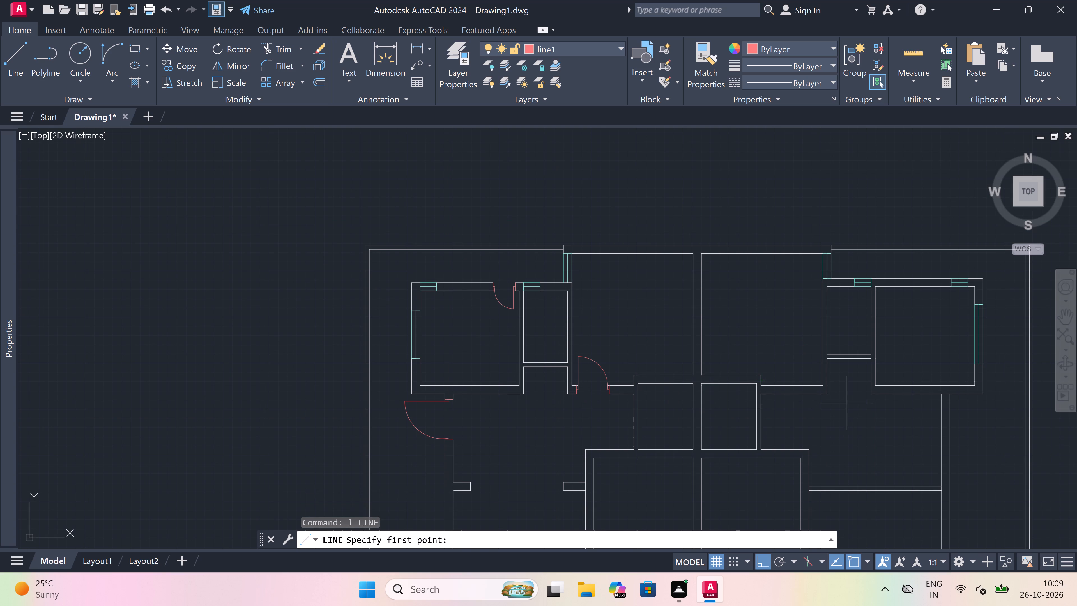
pyautogui.scroll(3, 848, 402)
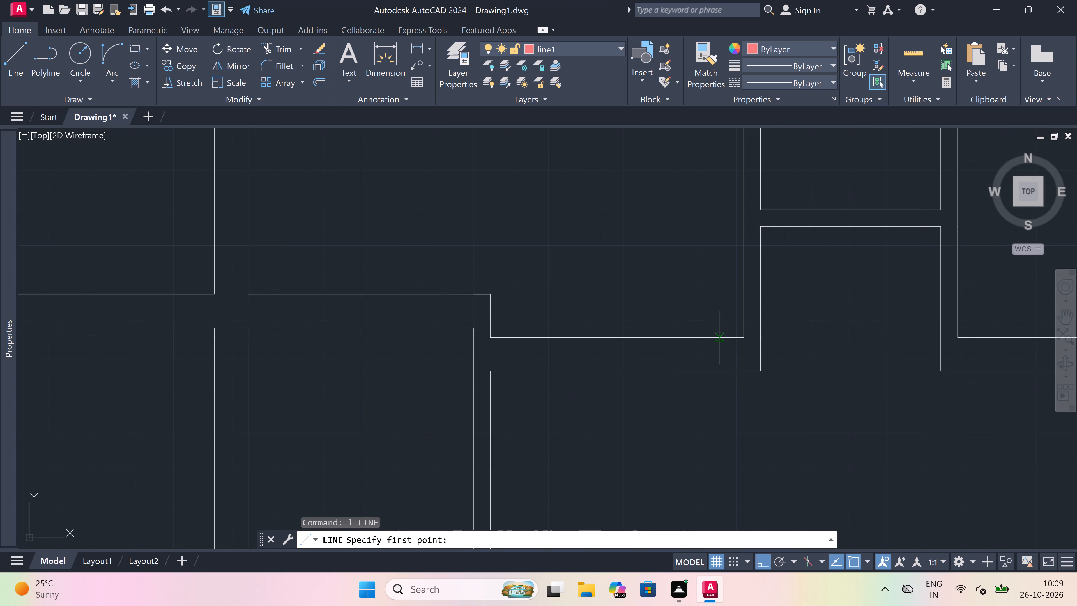
pyautogui.click(726, 338)
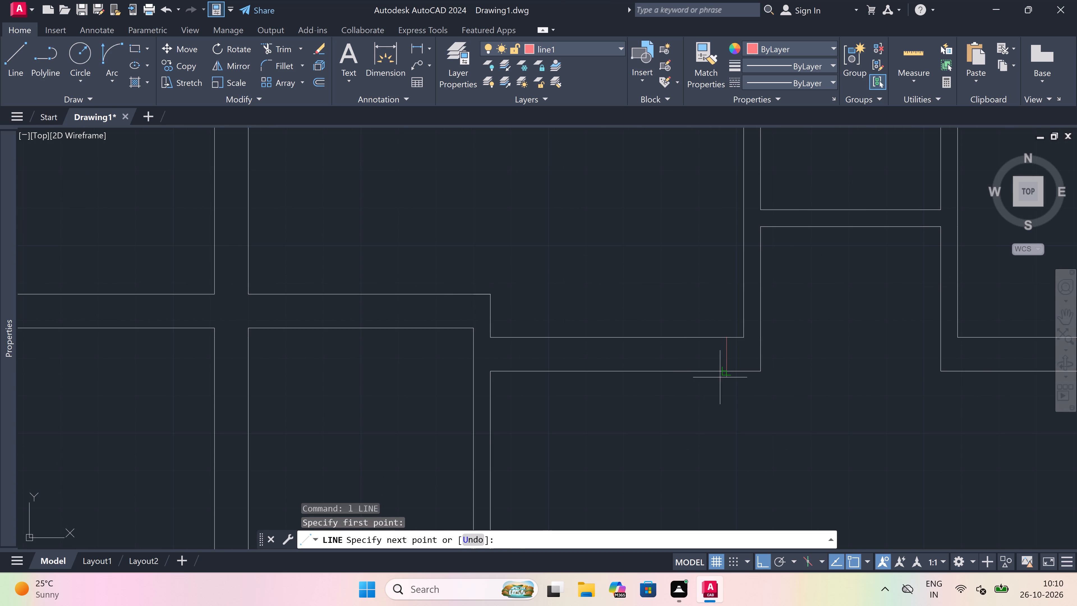
pyautogui.click(721, 373)
pyautogui.click(729, 350)
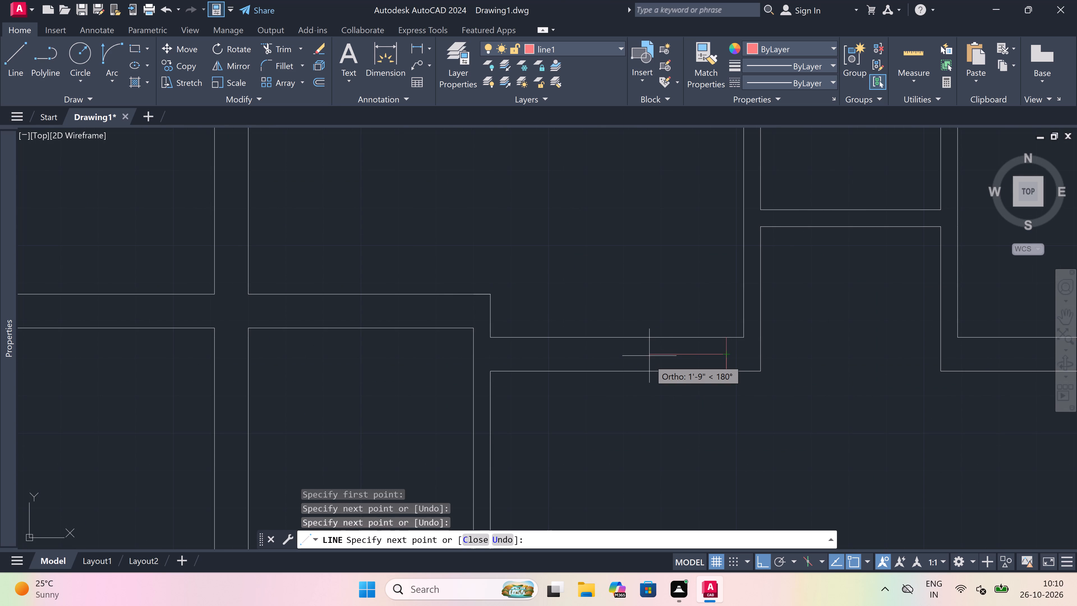
pyautogui.write('2"')
pyautogui.press('space')
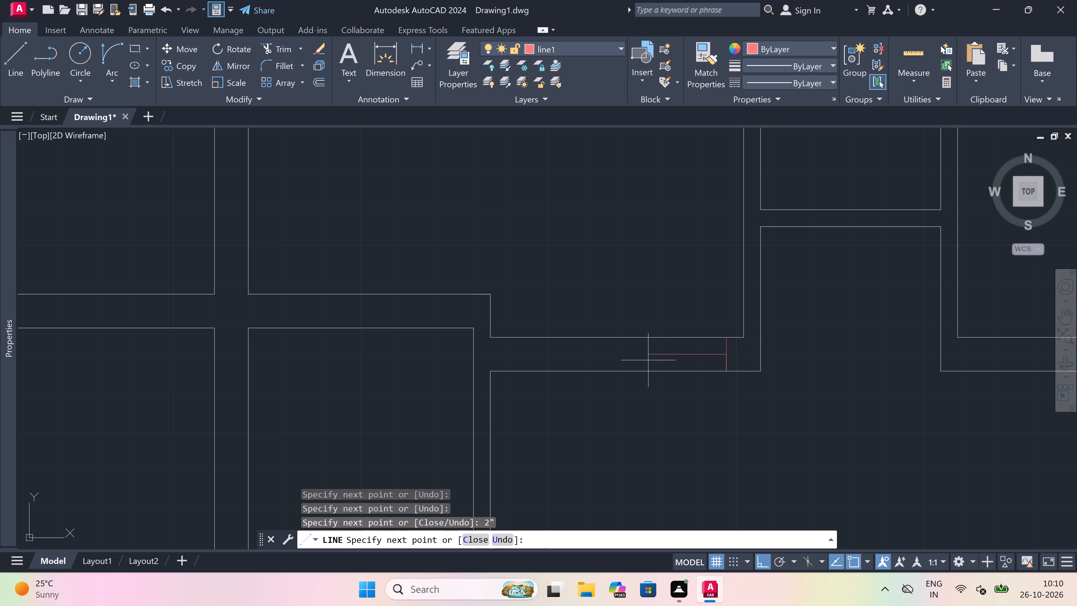
pyautogui.write("3'")
pyautogui.press('space')
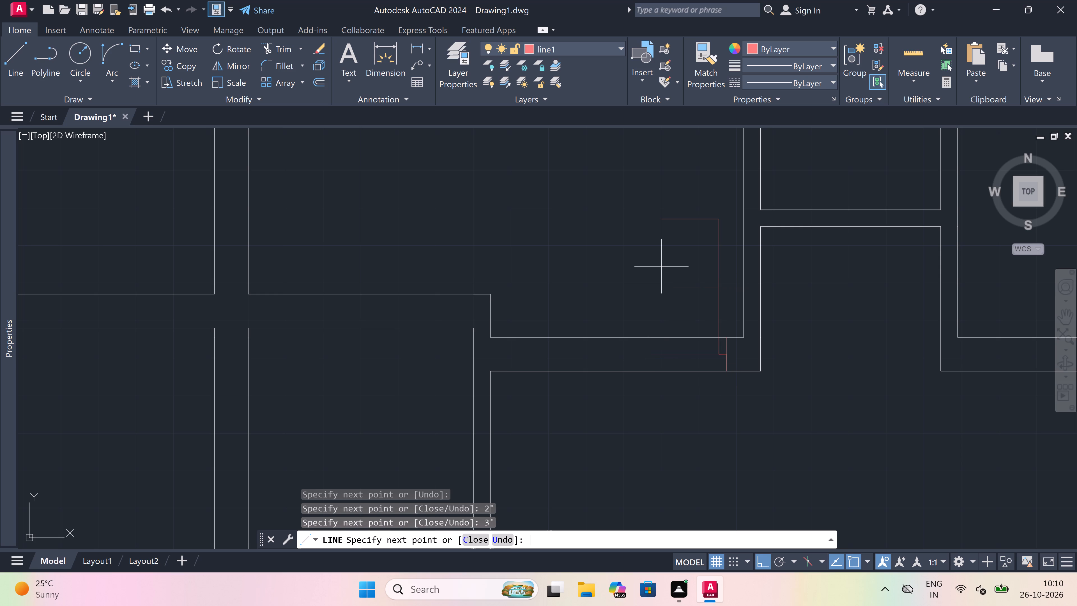
pyautogui.press('Escape')
# Draw the opposite jamb line across the bottom wall left of the 3' leaf, with a 2" stub rightward from its midpoint.
pyautogui.press('space')
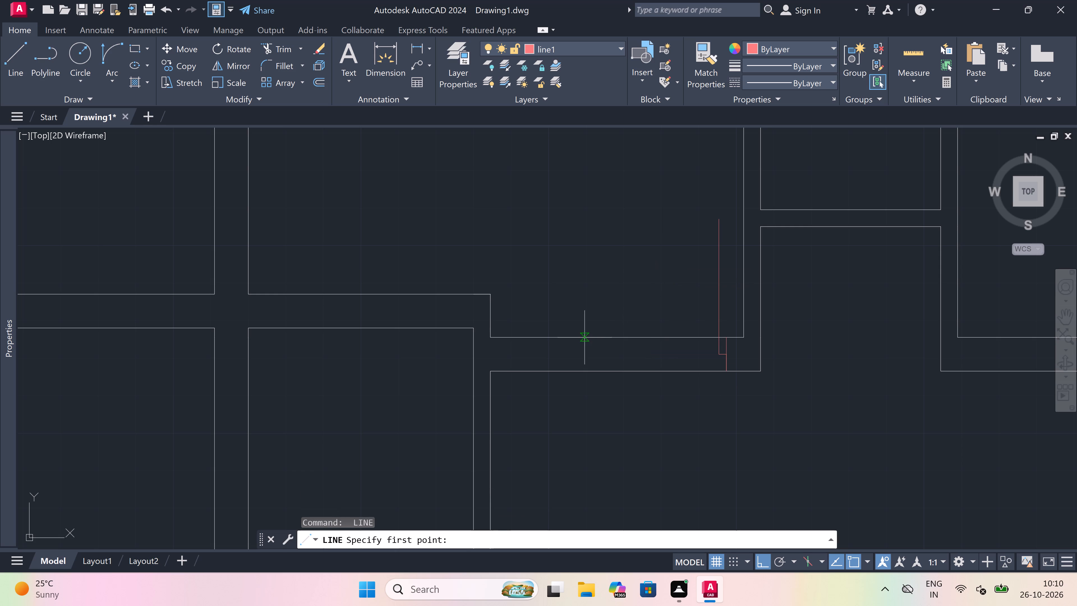
pyautogui.click(593, 337)
pyautogui.click(597, 367)
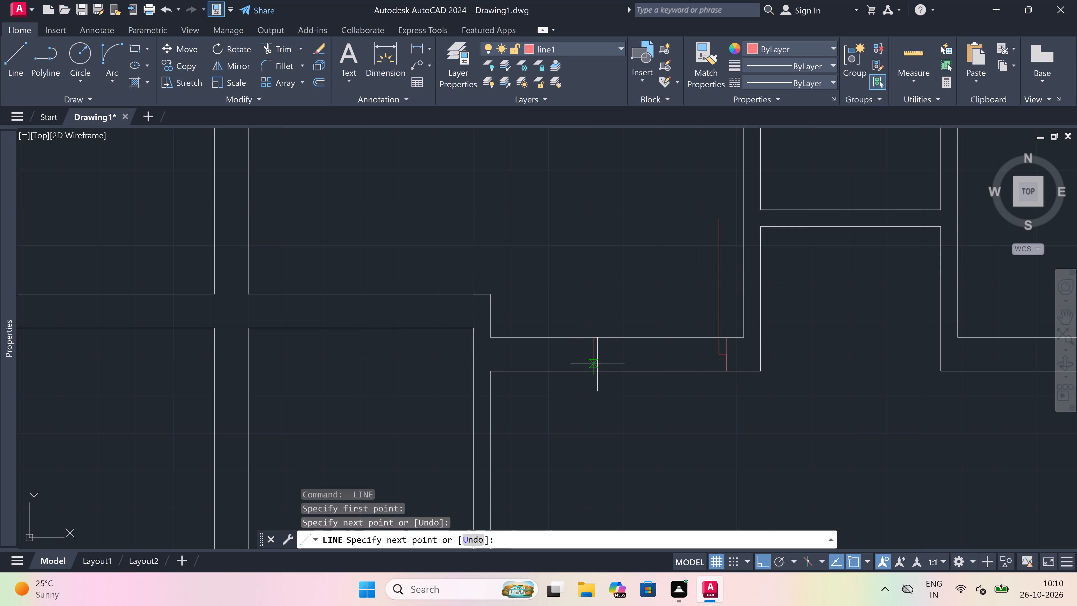
pyautogui.click(596, 354)
pyautogui.write('2"')
pyautogui.press('space')
pyautogui.press('Escape')
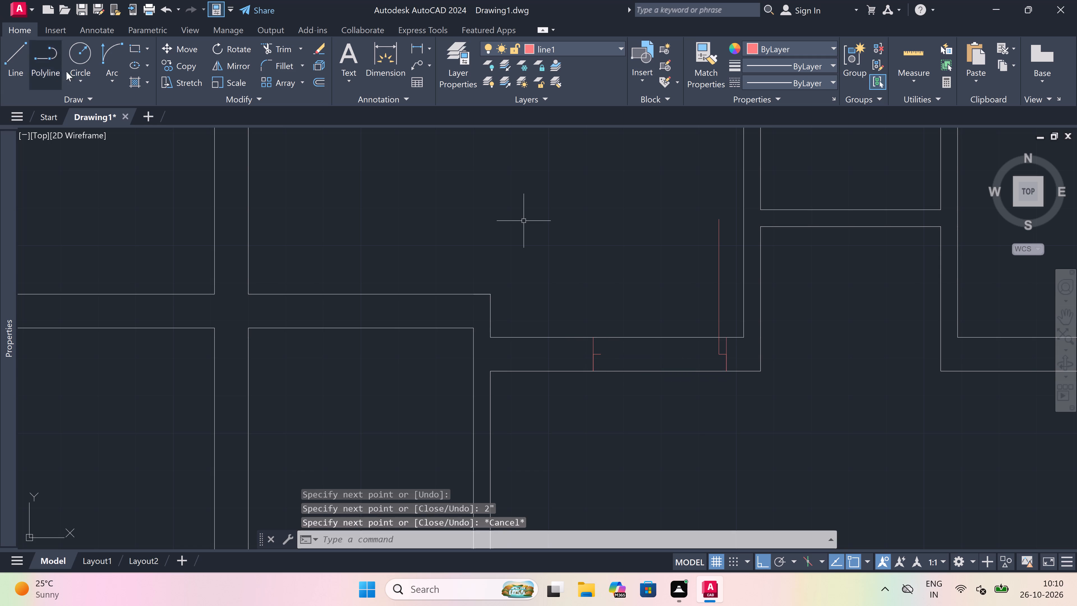
# Draw the door swing as a Start, End, Direction arc from the 3' leaf's upper end to the left jamb's stub.
pyautogui.moveTo(108, 52); pyautogui.dragTo(134, 57)
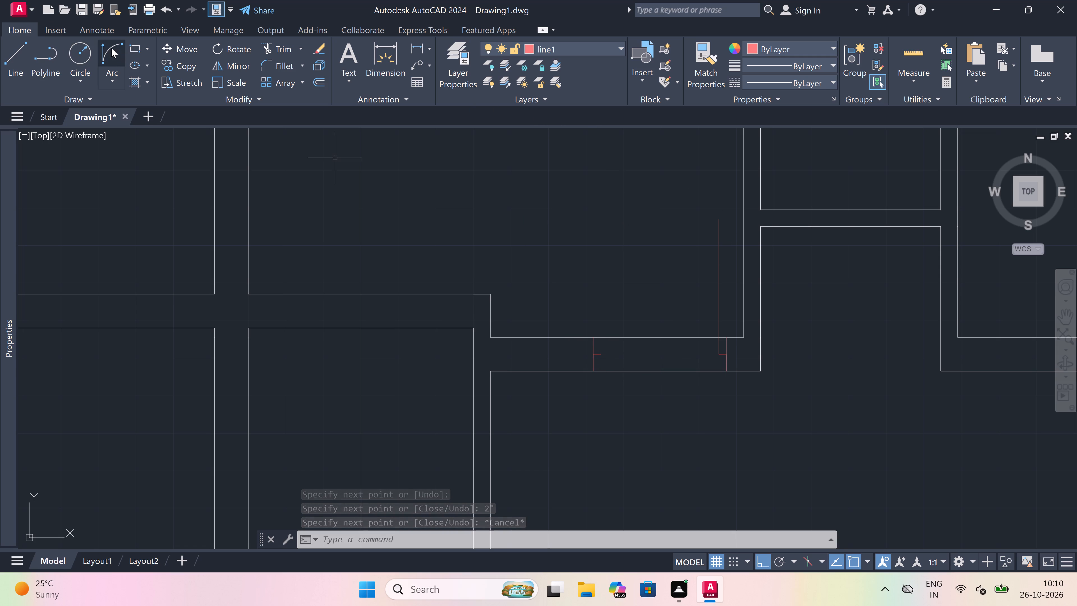
pyautogui.moveTo(111, 48); pyautogui.dragTo(122, 48)
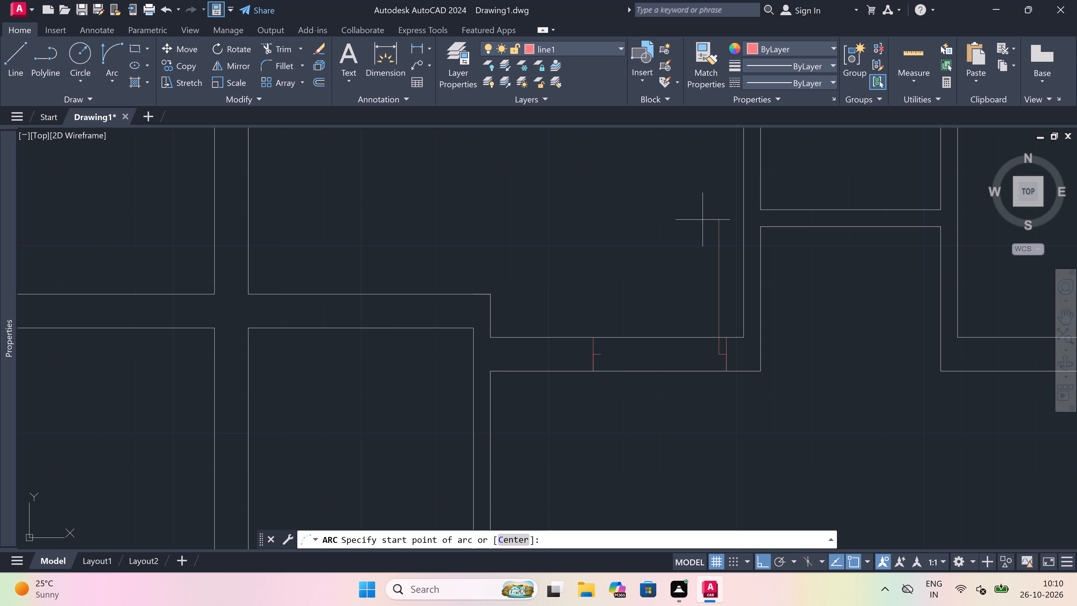
pyautogui.click(714, 218)
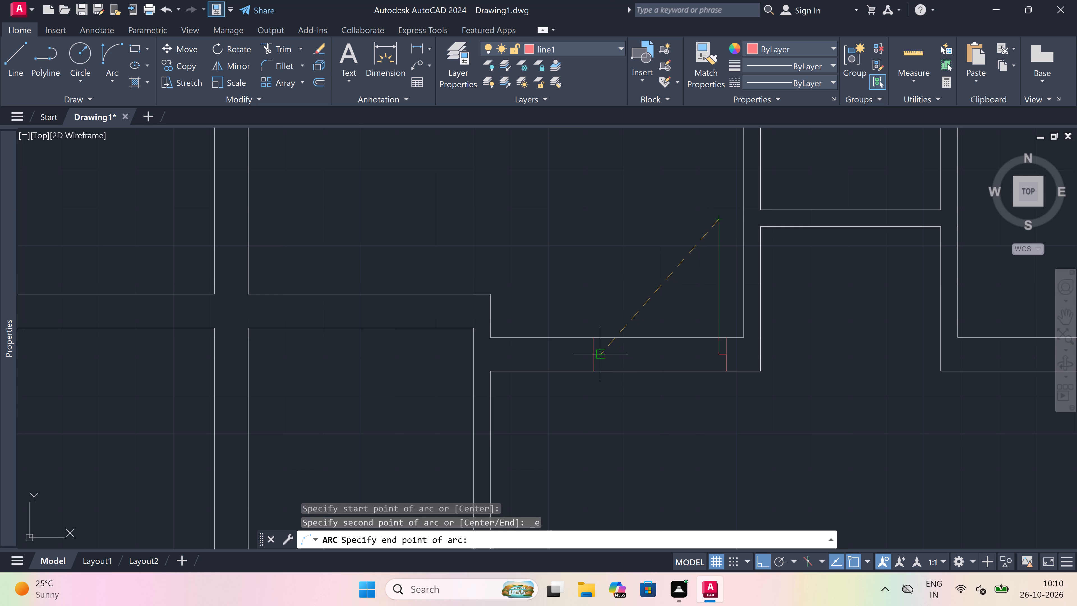
pyautogui.moveTo(604, 351); pyautogui.dragTo(602, 347)
pyautogui.click(528, 234)
# Trim both faces of the right large central room's bottom wall across the new door opening.
pyautogui.press('t')
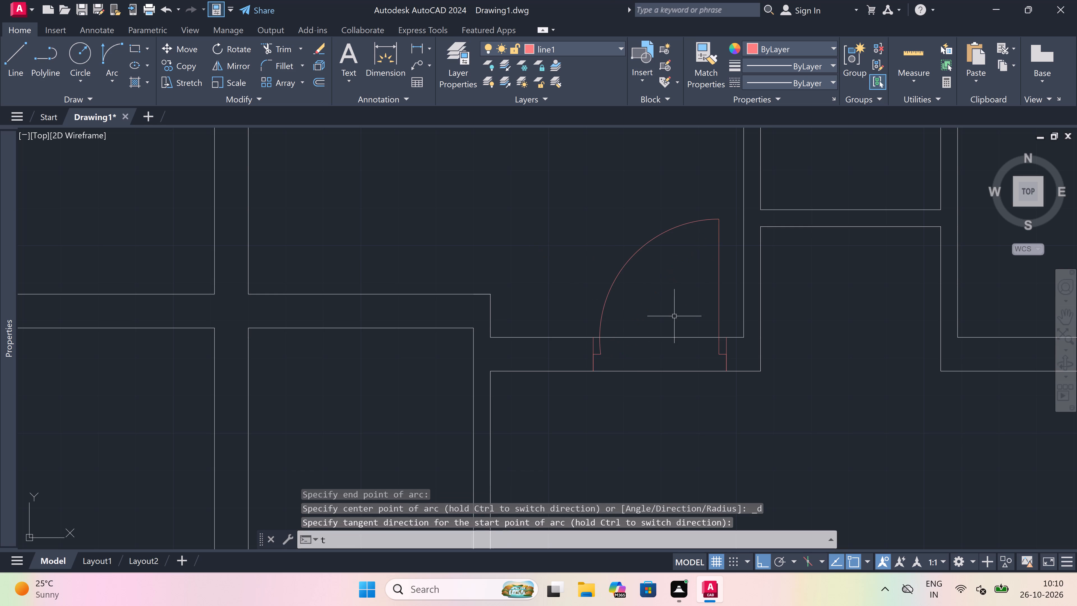
pyautogui.press('r')
pyautogui.press('space')
pyautogui.click(674, 316)
pyautogui.click(649, 466)
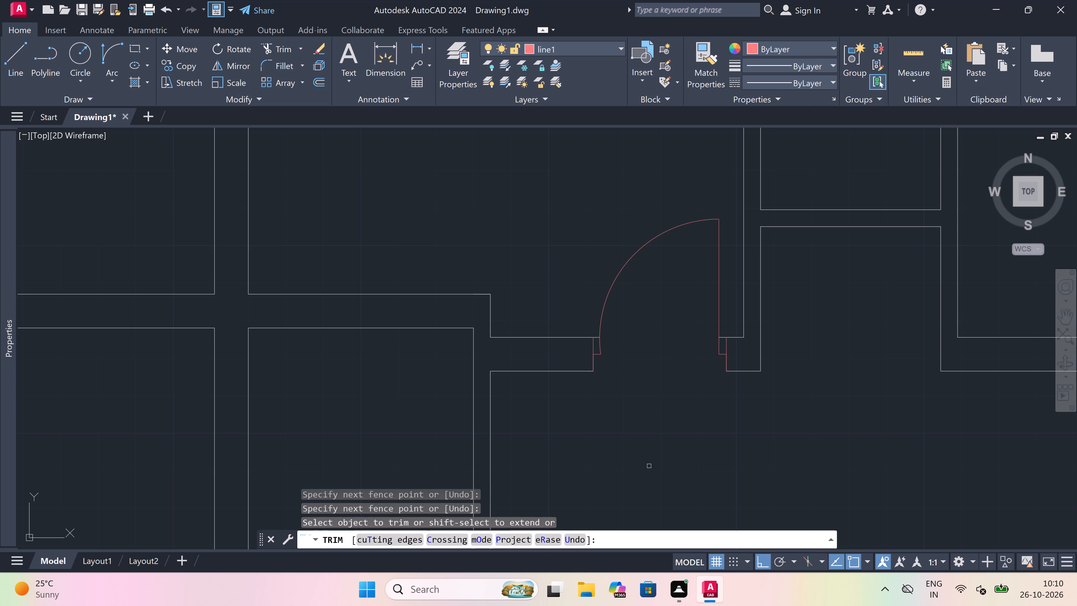
pyautogui.press('Escape')
# Draw a jamb across the upper-right room's top wall near its upper-left corner, with a 2" stub rightward from its midpoint and a 2' leaf downward.
pyautogui.write('l')
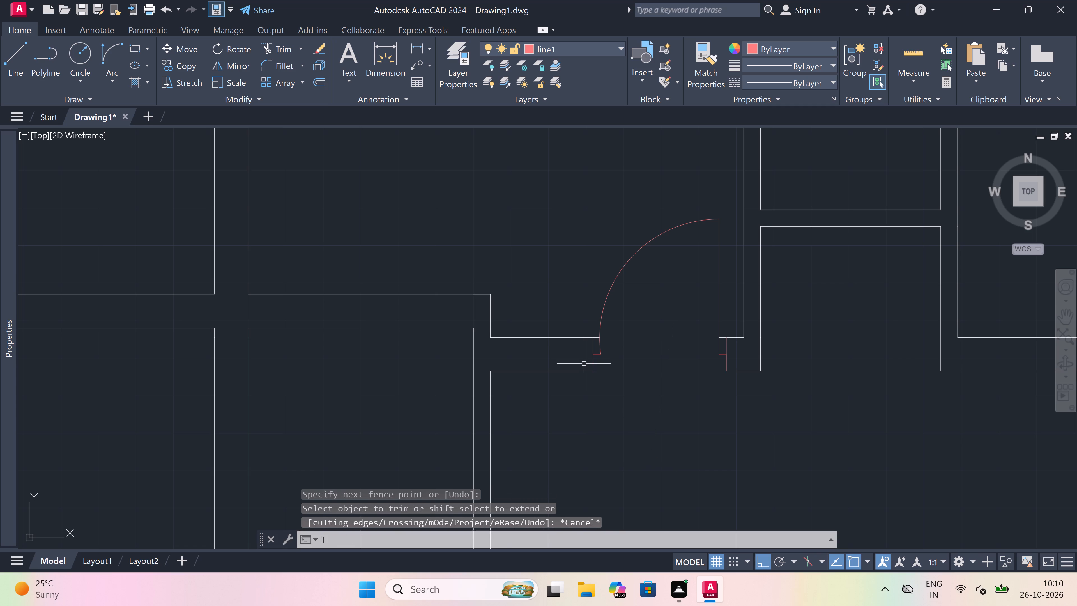
pyautogui.press('space')
pyautogui.scroll(-3, 584, 364)
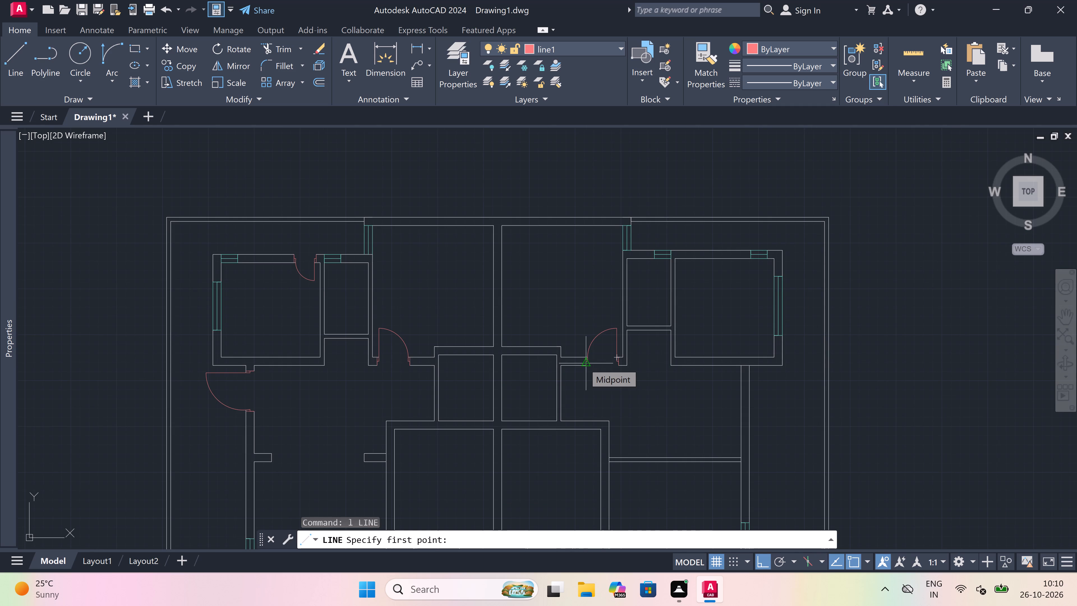
pyautogui.scroll(-1, 583, 363)
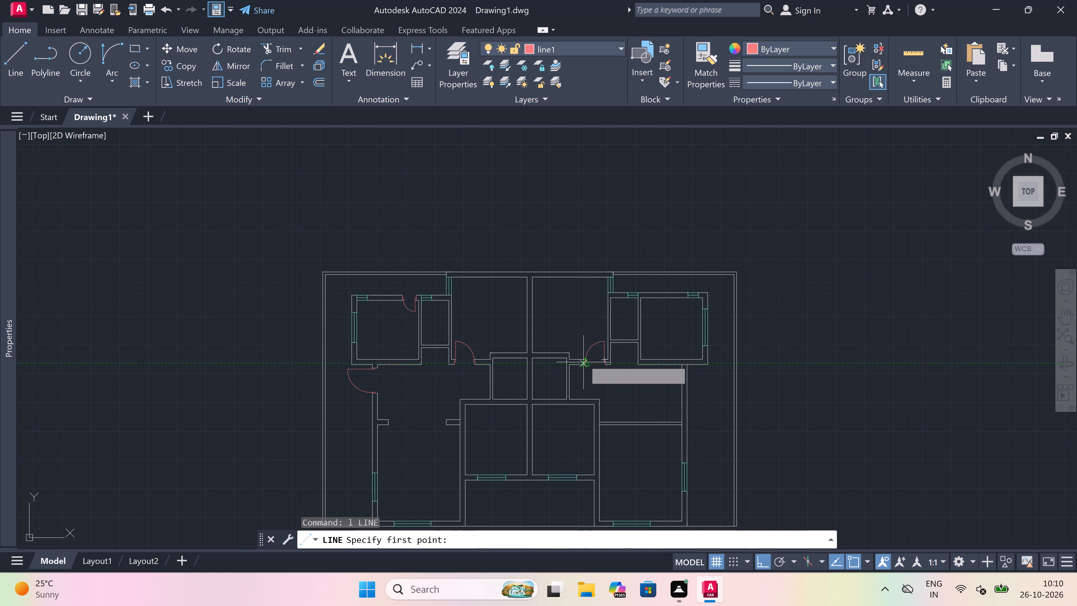
pyautogui.scroll(2, 637, 289)
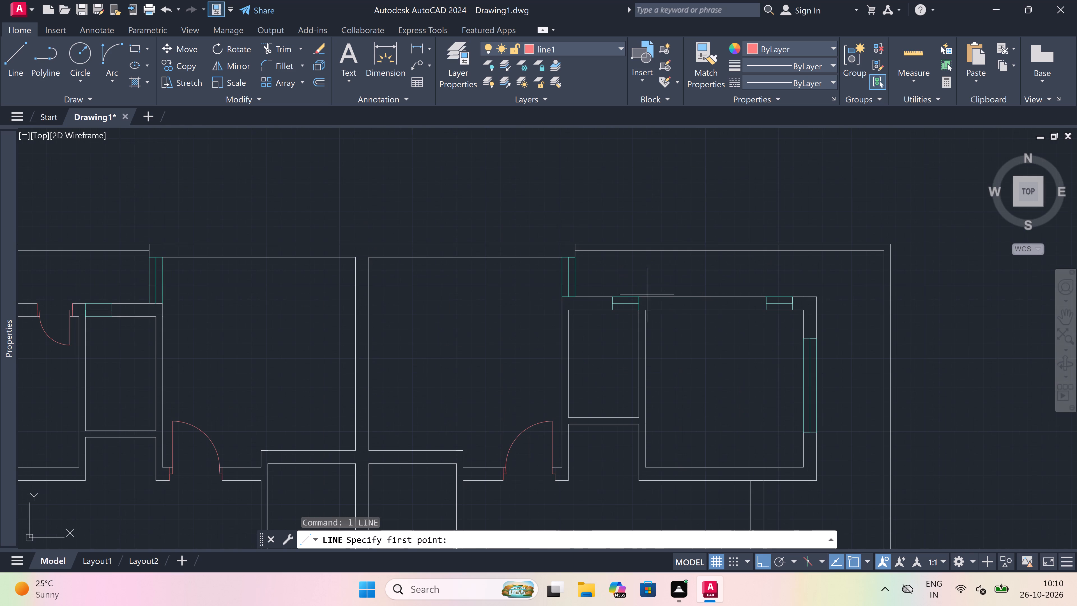
pyautogui.scroll(2, 668, 306)
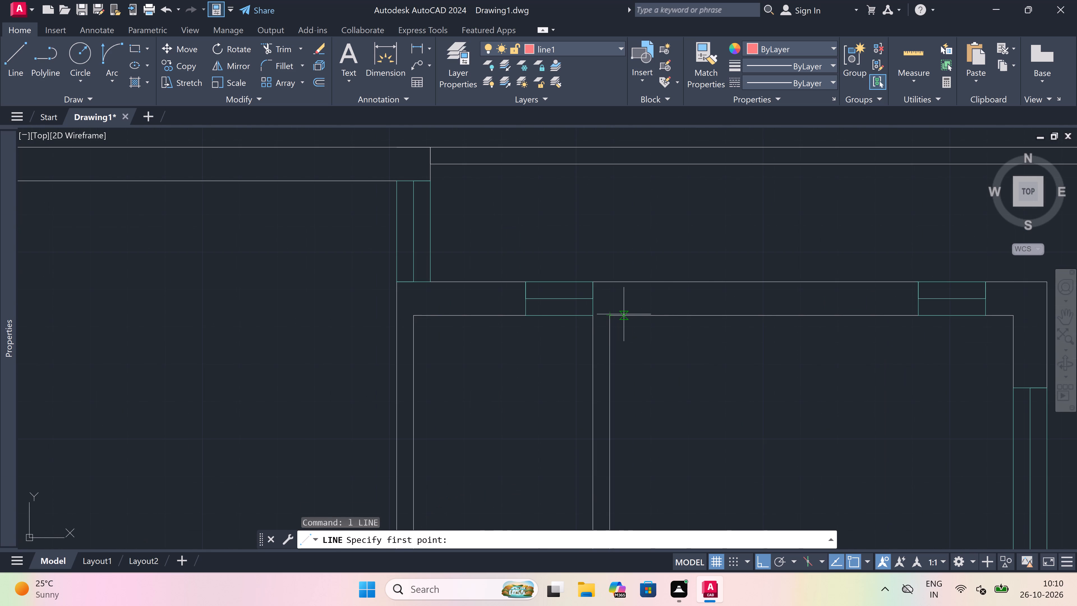
pyautogui.click(624, 314)
pyautogui.click(627, 282)
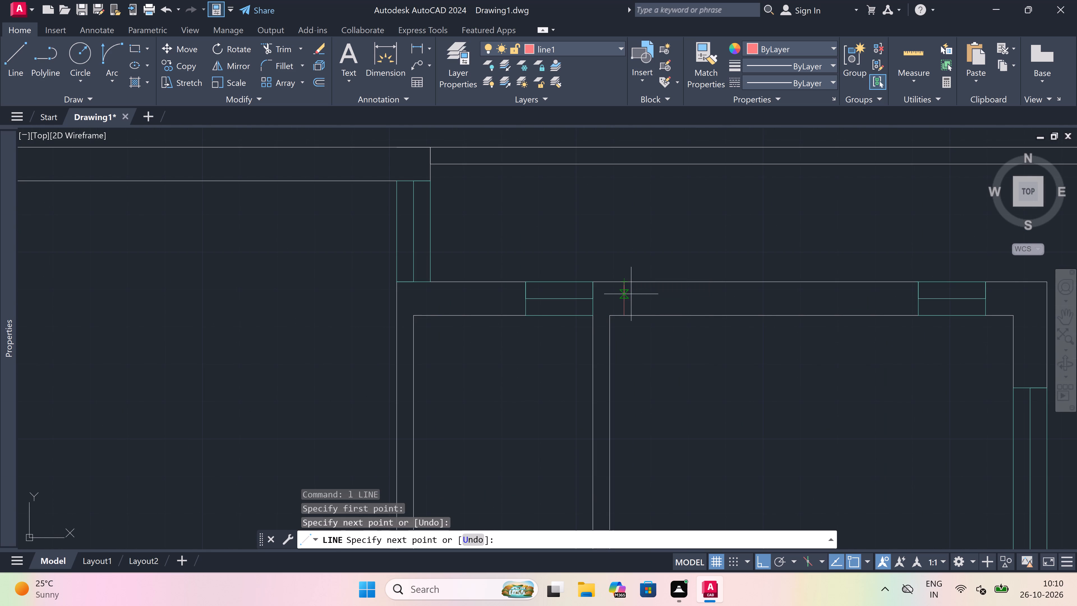
pyautogui.click(626, 297)
pyautogui.write('2"')
pyautogui.press('space')
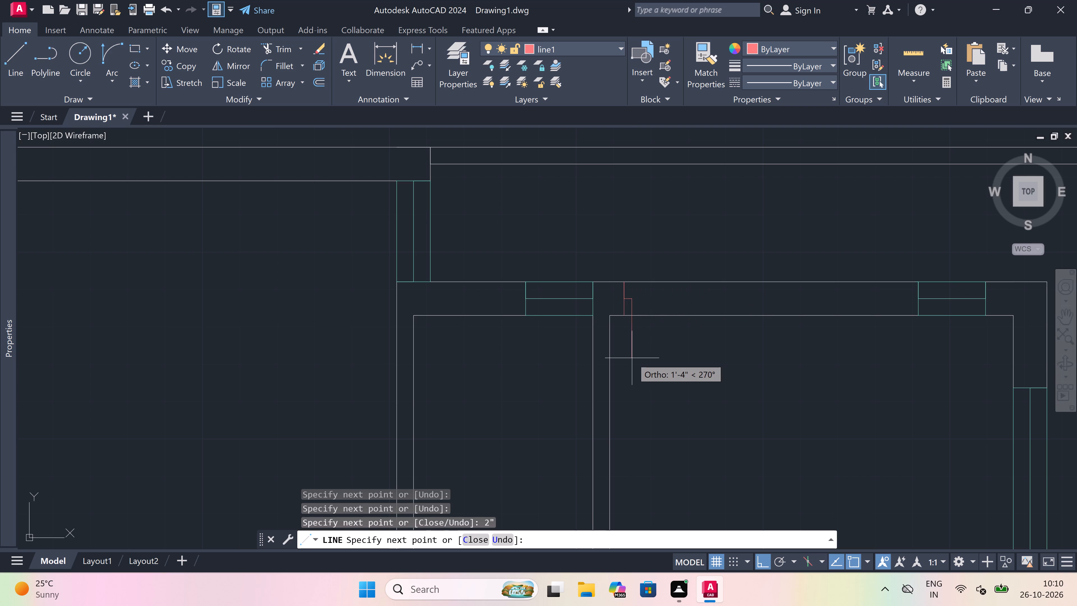
pyautogui.write("2'")
pyautogui.press('space')
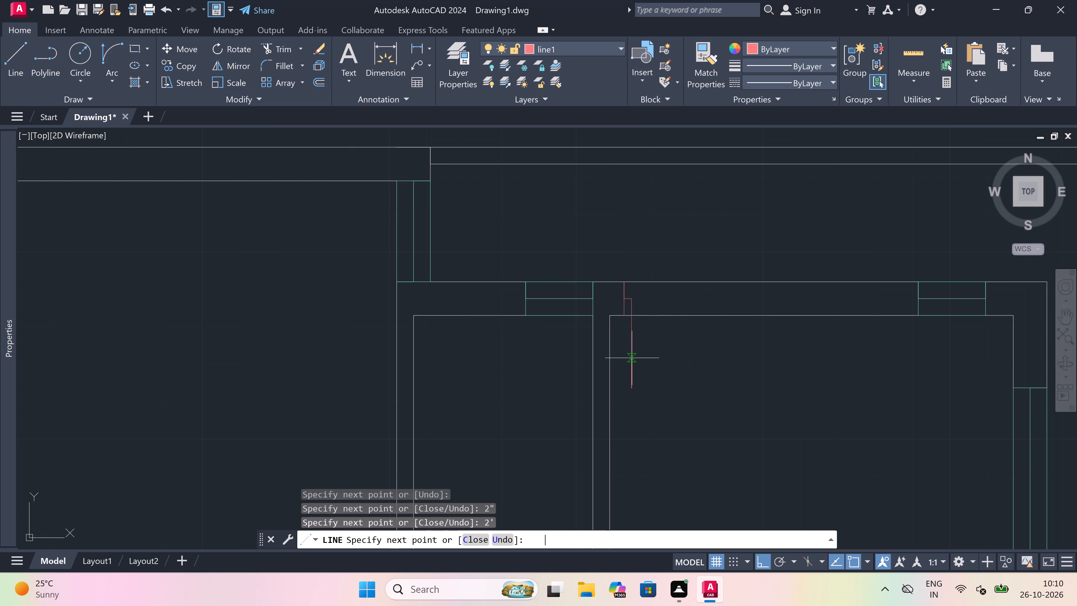
pyautogui.press('Escape')
# Draw the opposite jamb line across the top wall right of the 2' leaf, with a 2" stub leftward from its midpoint.
pyautogui.press('space')
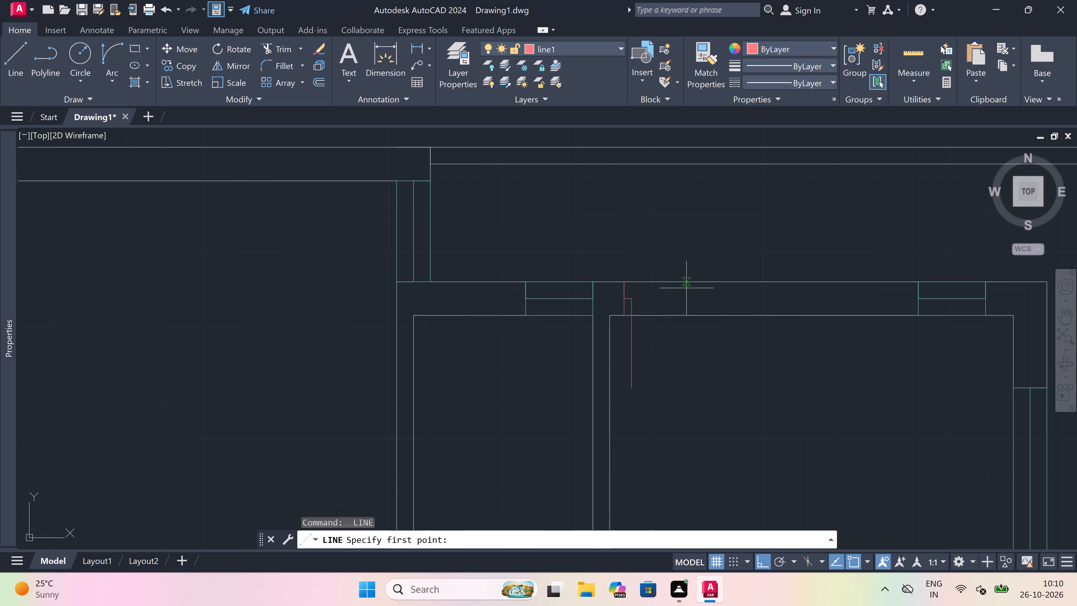
pyautogui.click(714, 281)
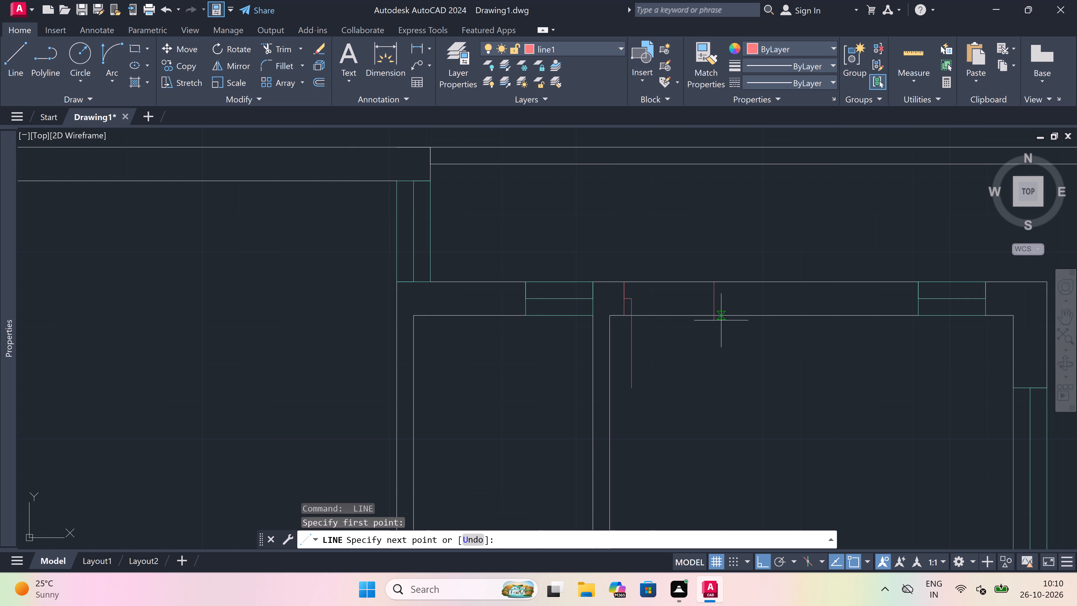
pyautogui.click(708, 313)
pyautogui.click(708, 297)
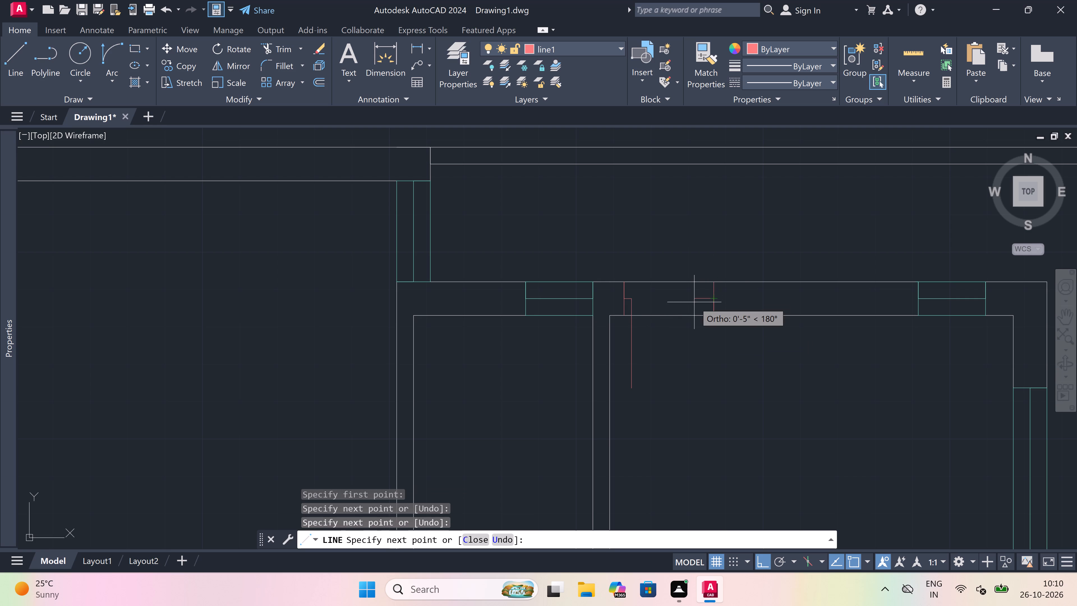
pyautogui.write('2"')
pyautogui.press('space')
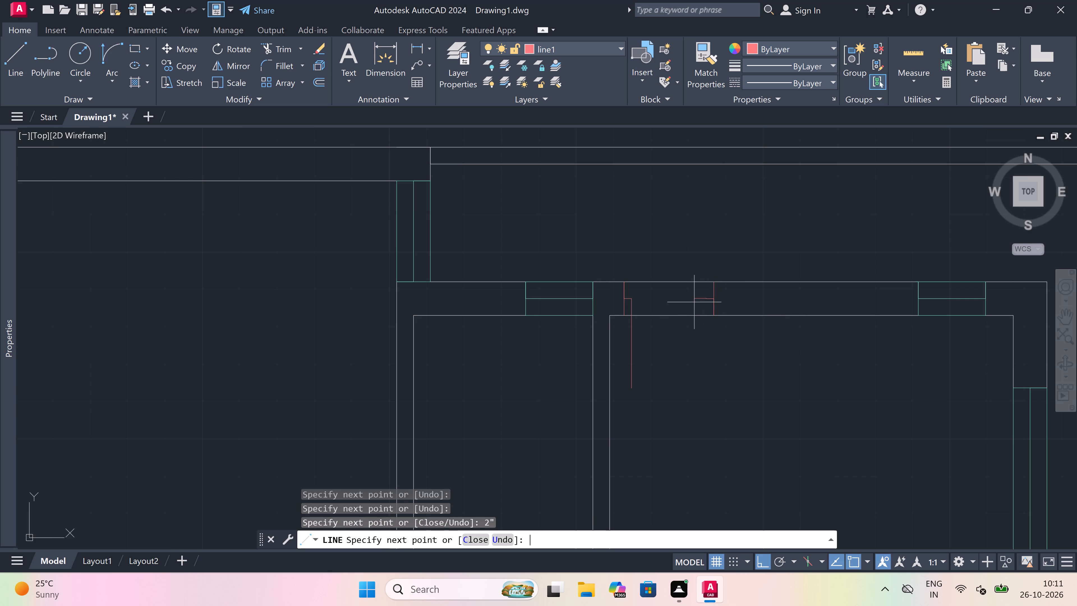
pyautogui.press('Escape')
# Draw the door swing as a Start, End, Direction arc from the 2' leaf's lower end to the right jamb's stub.
pyautogui.moveTo(109, 48); pyautogui.dragTo(123, 51)
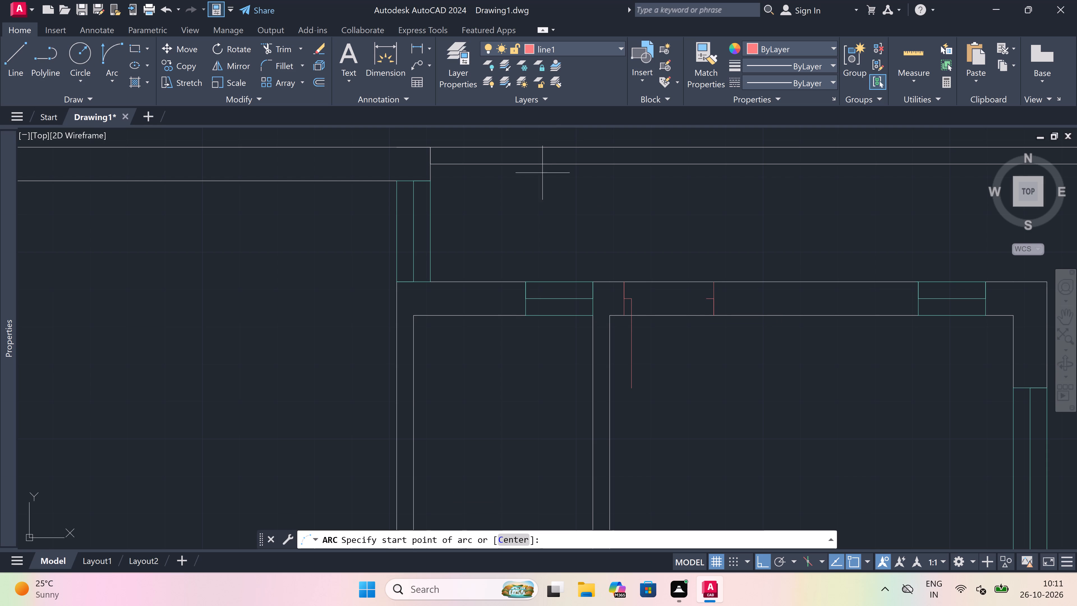
pyautogui.scroll(1, 613, 319)
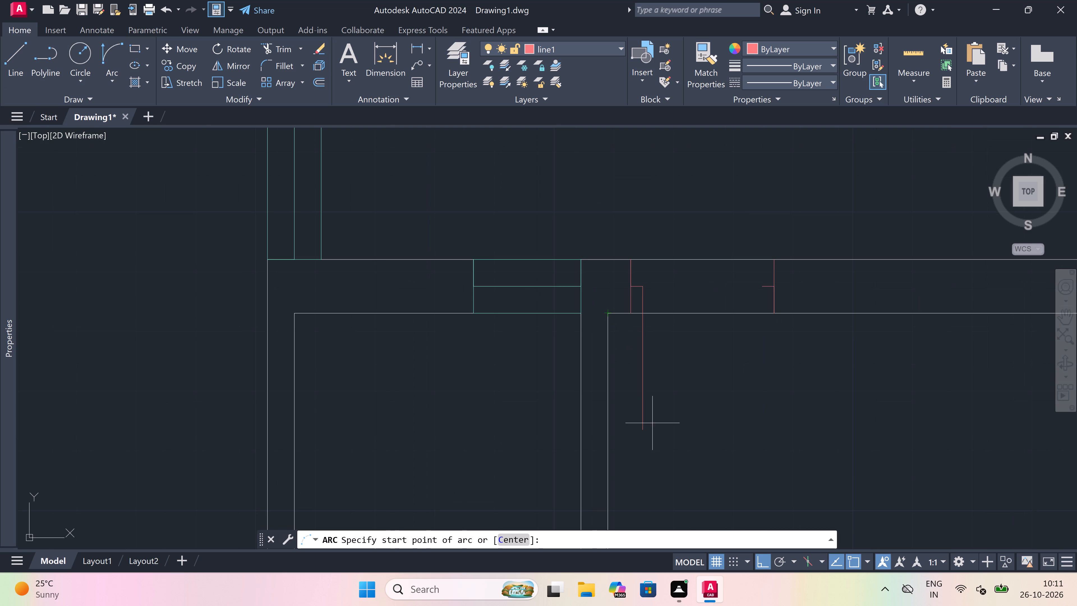
pyautogui.moveTo(647, 430); pyautogui.dragTo(660, 411)
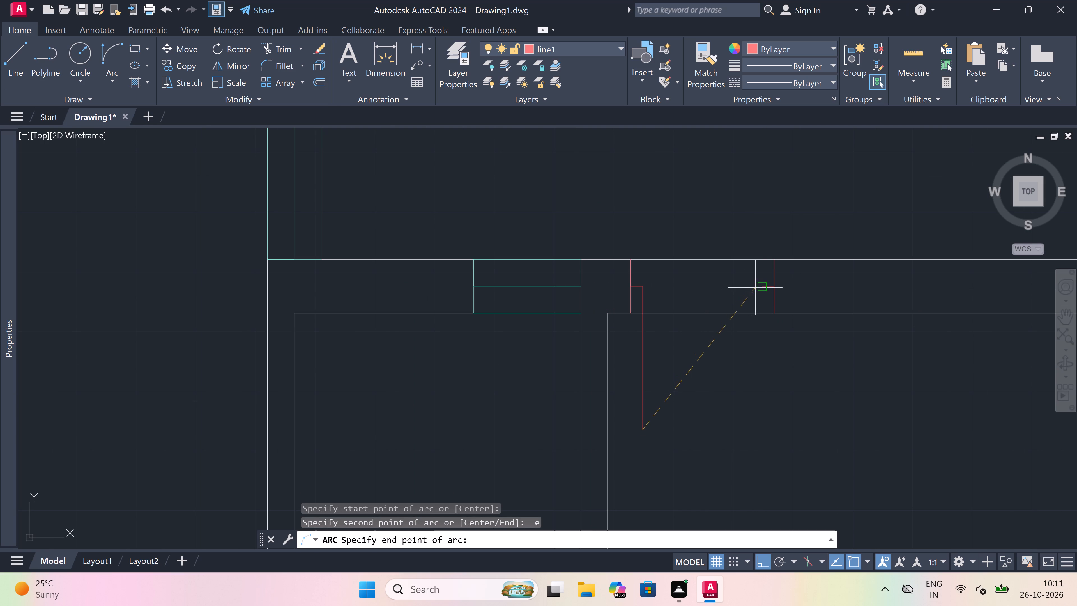
pyautogui.click(761, 285)
pyautogui.click(917, 392)
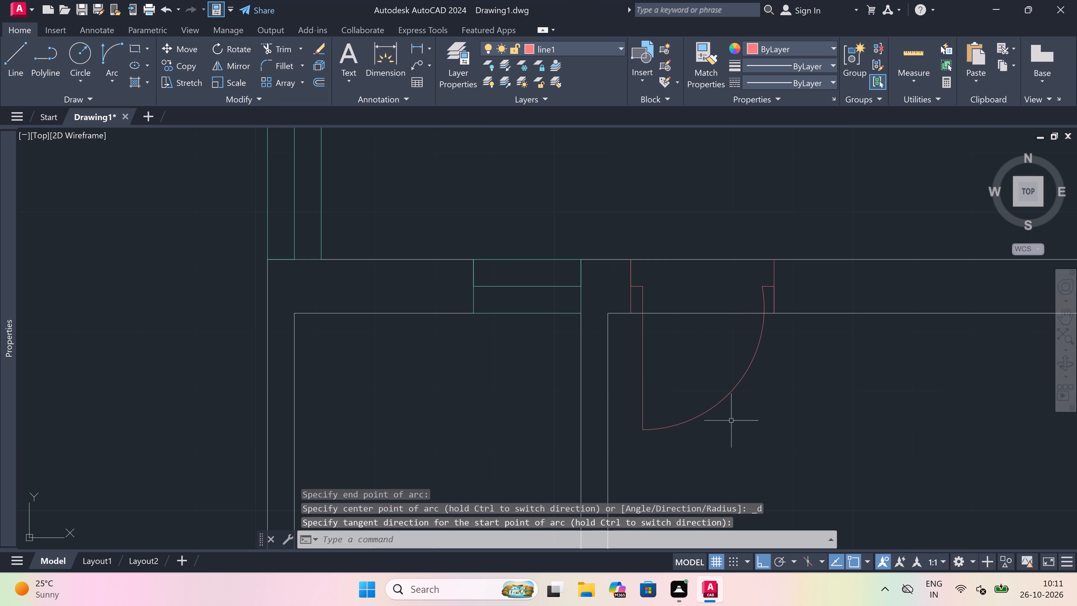
# Trim both faces of the upper-right room's top wall across the new door opening.
pyautogui.press('t')
pyautogui.press('r')
pyautogui.press('space')
pyautogui.moveTo(679, 242); pyautogui.dragTo(683, 245)
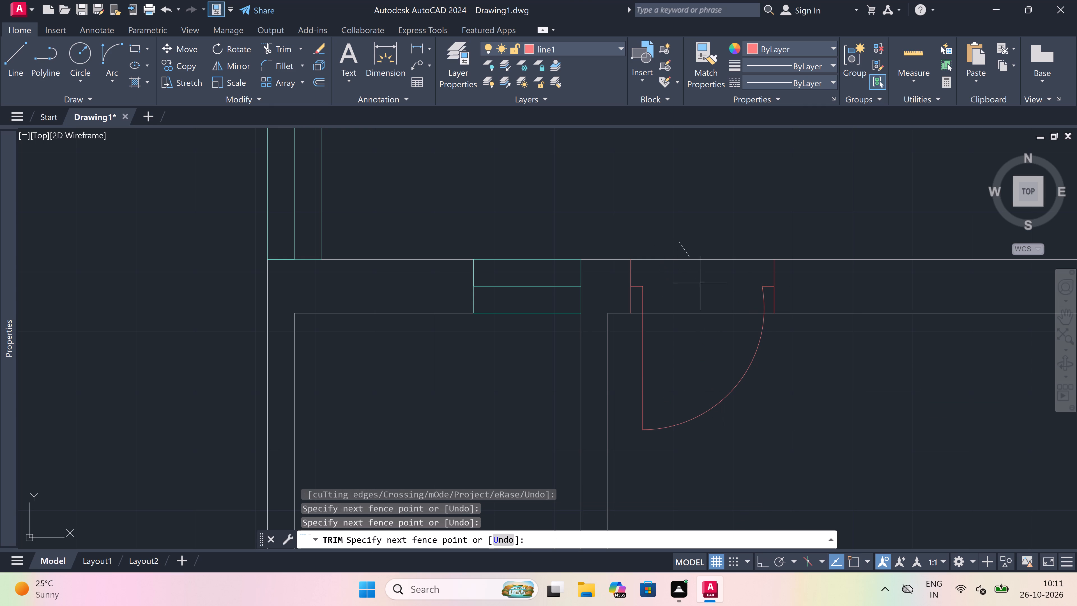
pyautogui.click(710, 346)
pyautogui.press('Escape')
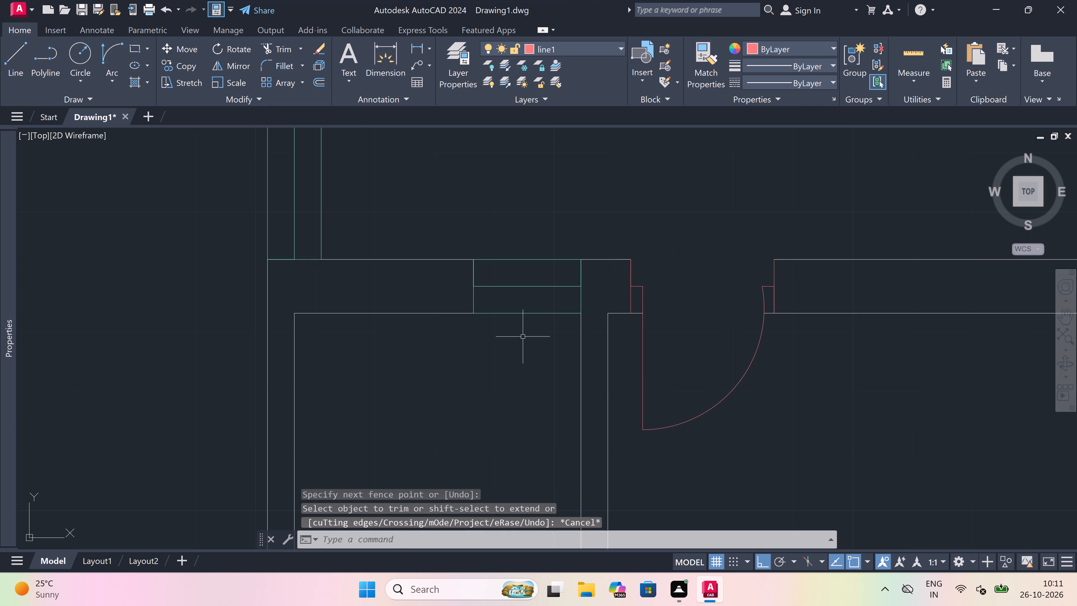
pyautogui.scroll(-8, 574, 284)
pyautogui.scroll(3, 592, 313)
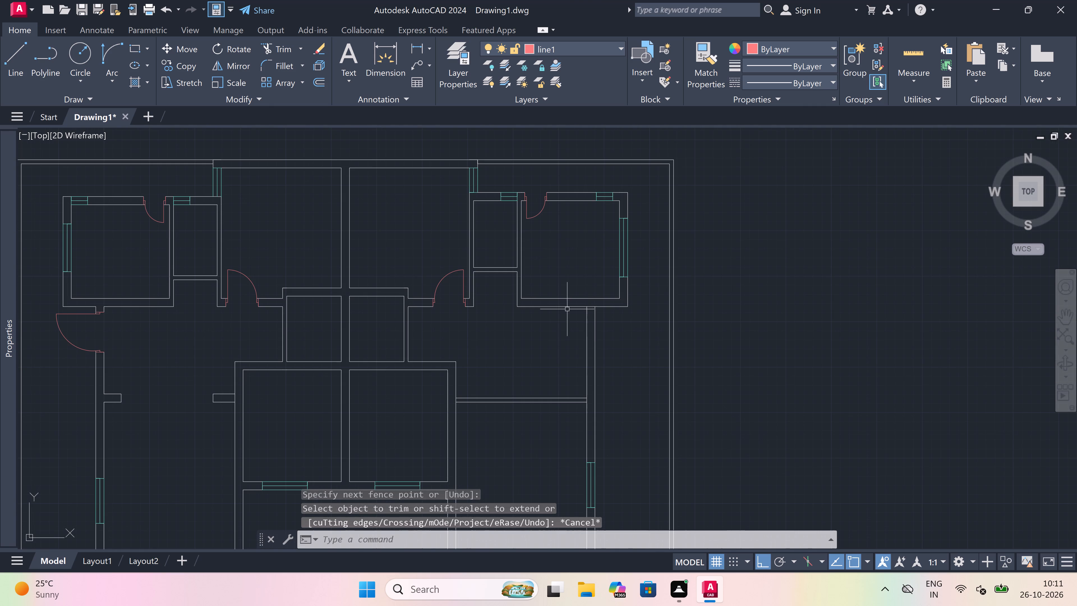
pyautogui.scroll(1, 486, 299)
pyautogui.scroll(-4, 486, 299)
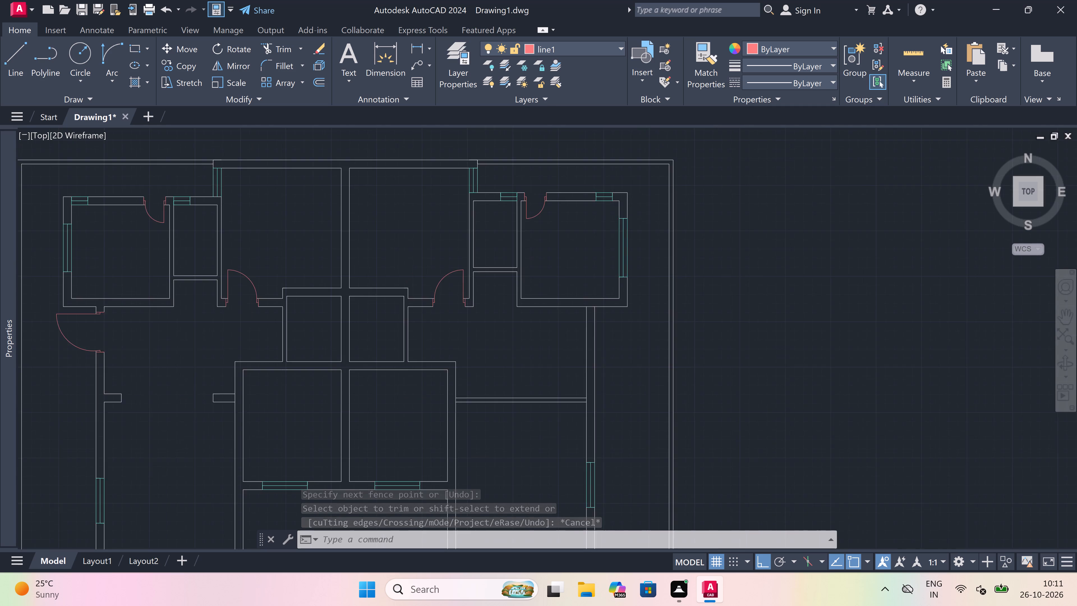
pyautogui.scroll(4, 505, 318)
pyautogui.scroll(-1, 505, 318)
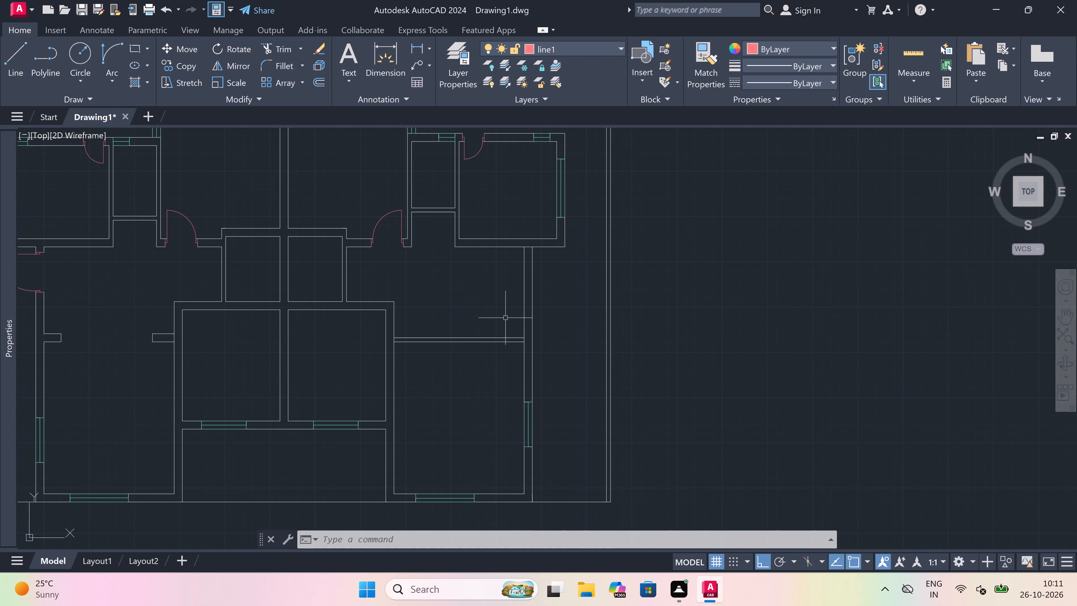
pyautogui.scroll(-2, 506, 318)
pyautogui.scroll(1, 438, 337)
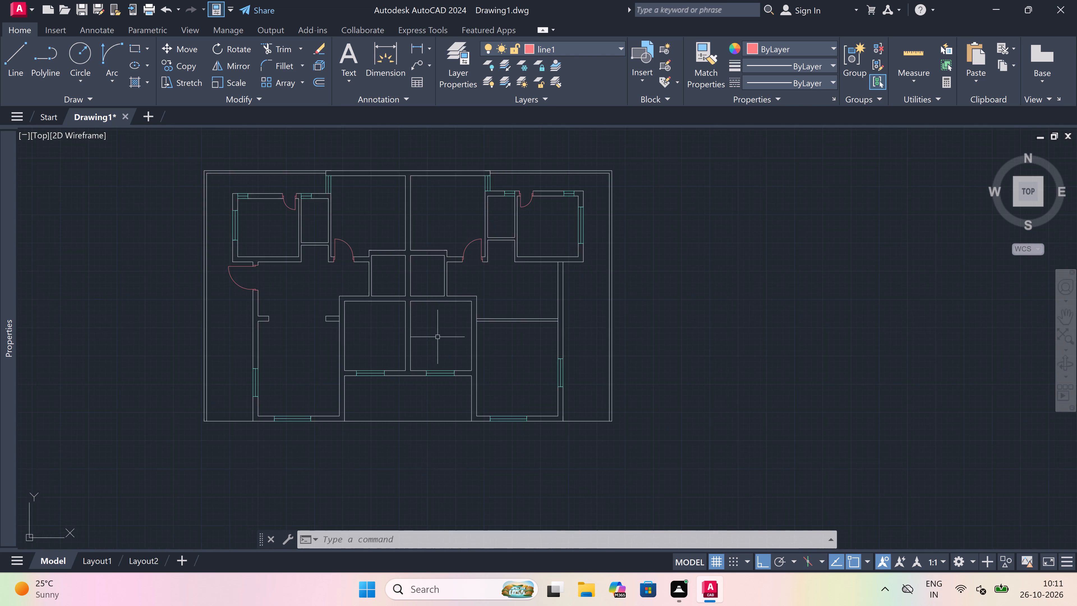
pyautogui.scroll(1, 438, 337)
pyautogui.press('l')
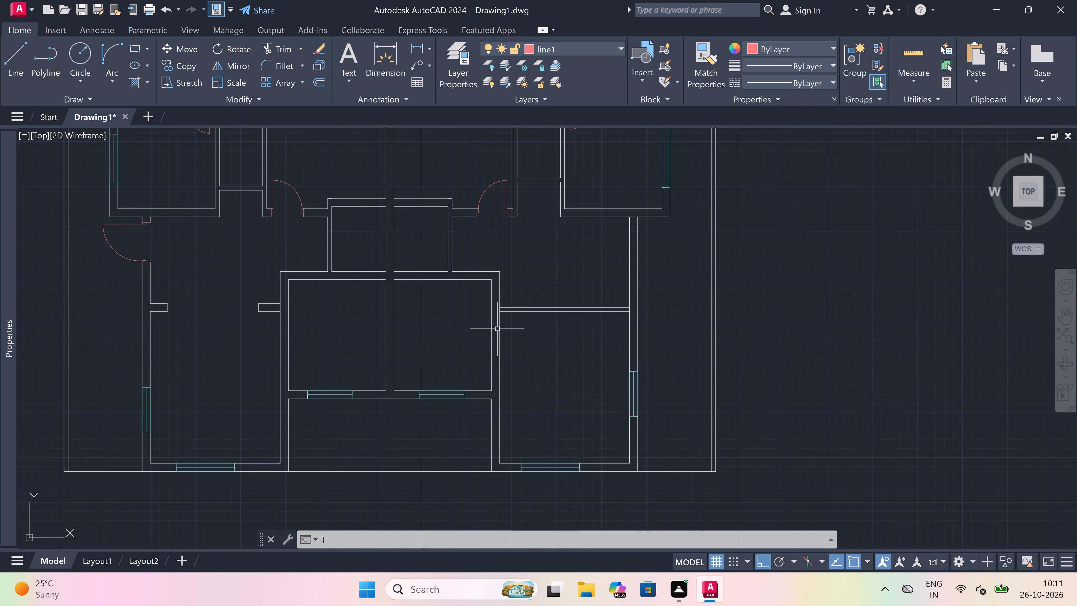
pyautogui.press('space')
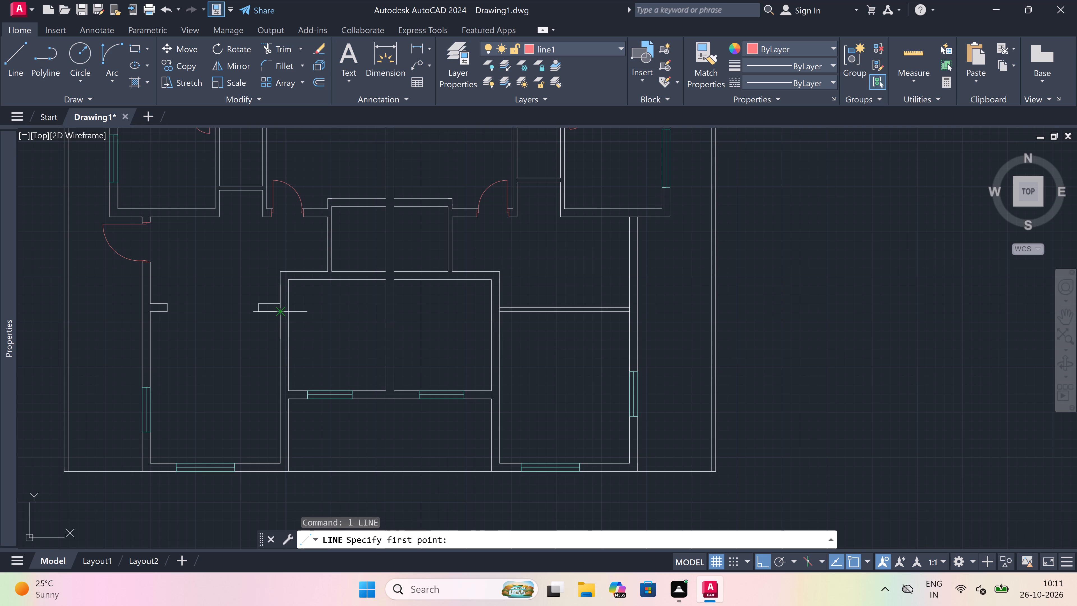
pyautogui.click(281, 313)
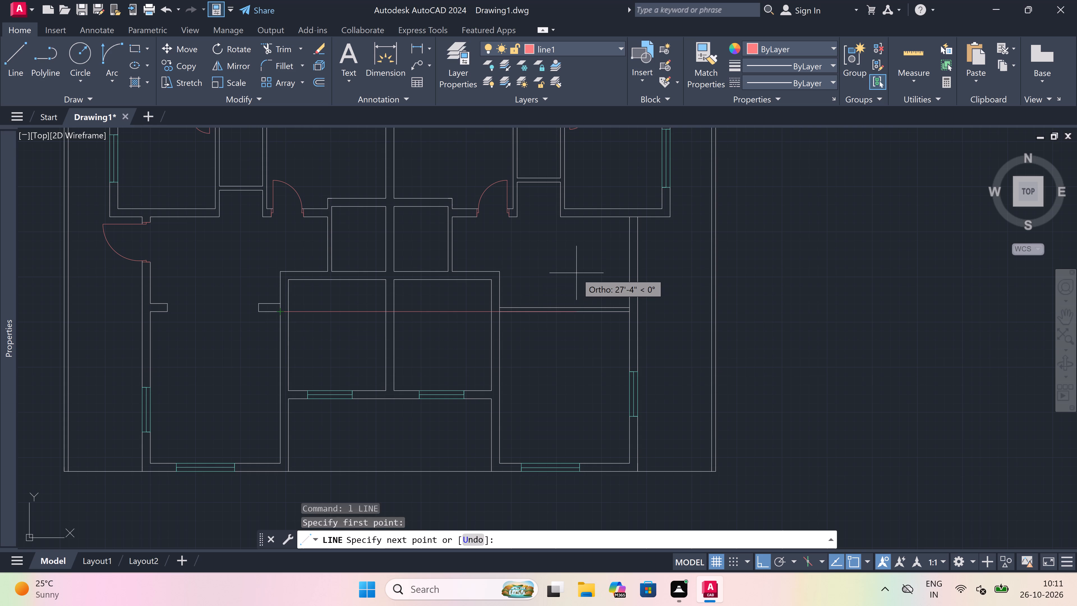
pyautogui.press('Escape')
# Erase the upper line of the partition wall crossing the large lower-right room.
pyautogui.scroll(2, 529, 322)
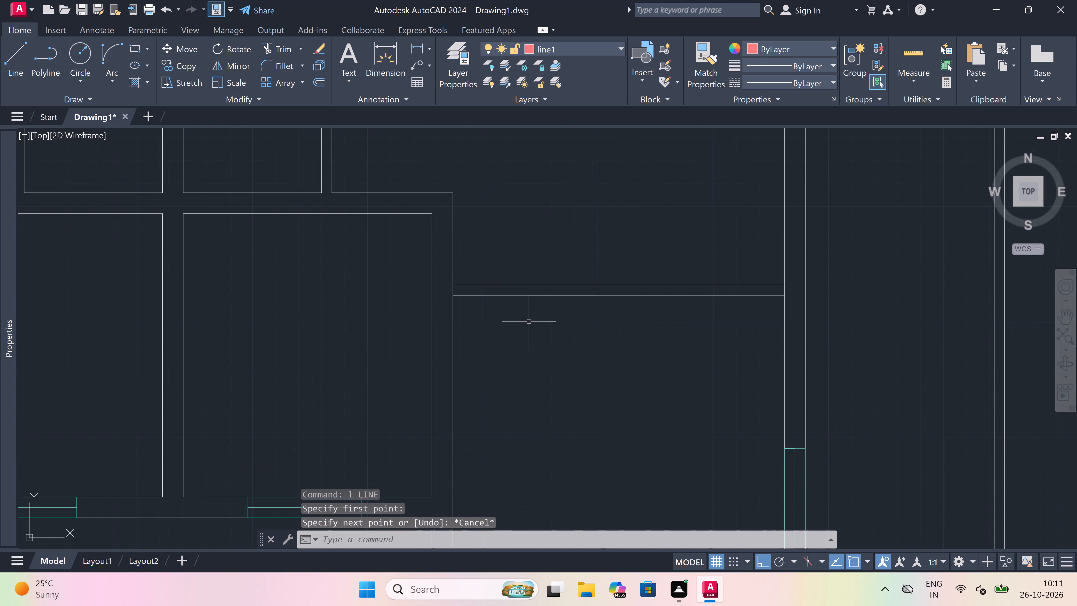
pyautogui.click(526, 270)
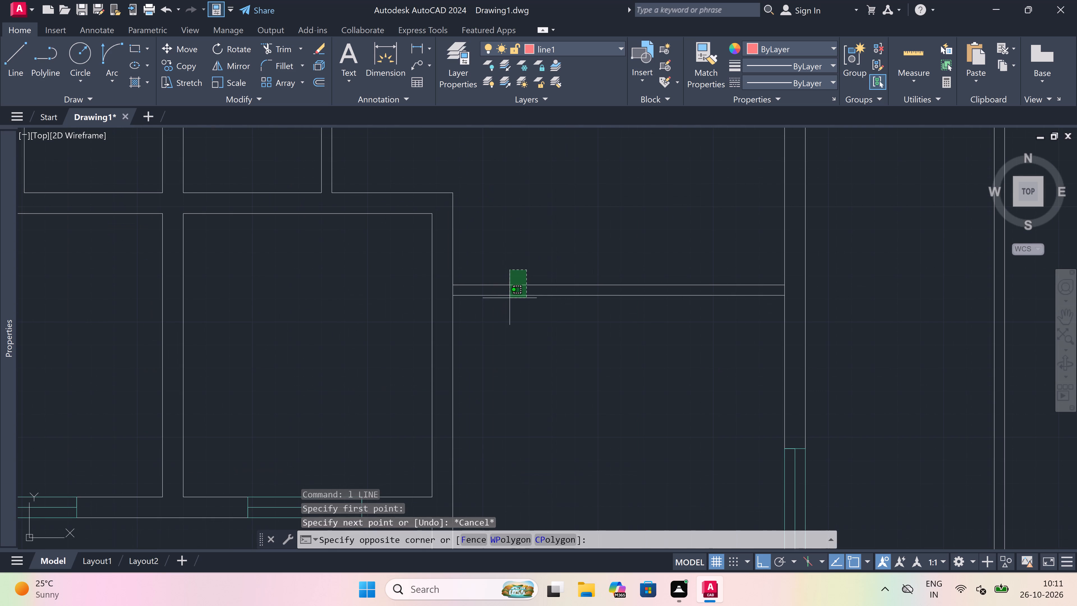
pyautogui.click(510, 290)
pyautogui.press('Delete')
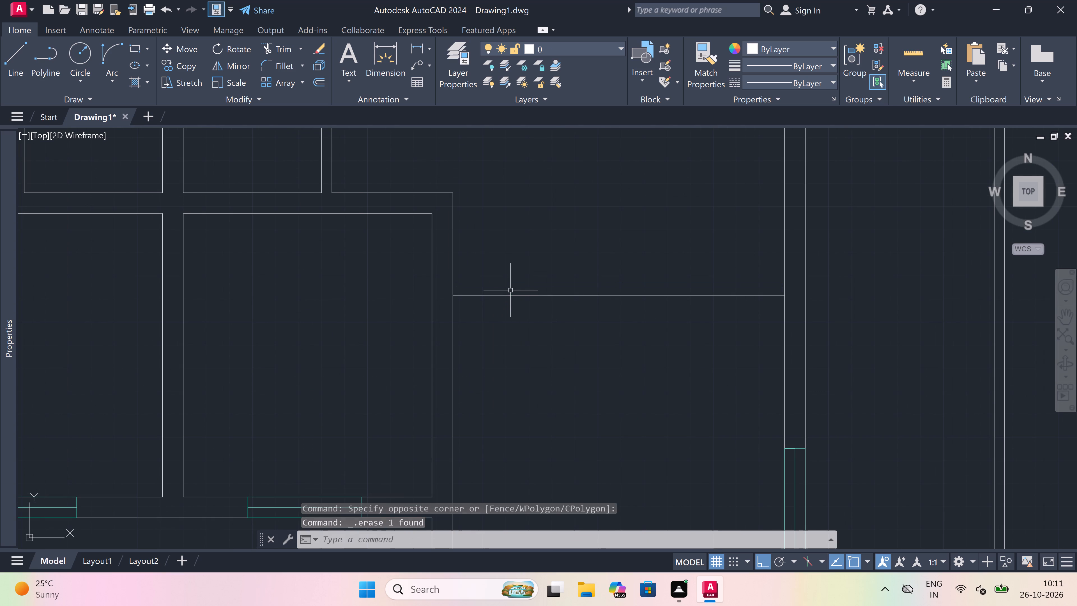
# Offset the remaining partition line 9" upward to form the wall's second face.
pyautogui.press('o')
pyautogui.press('space')
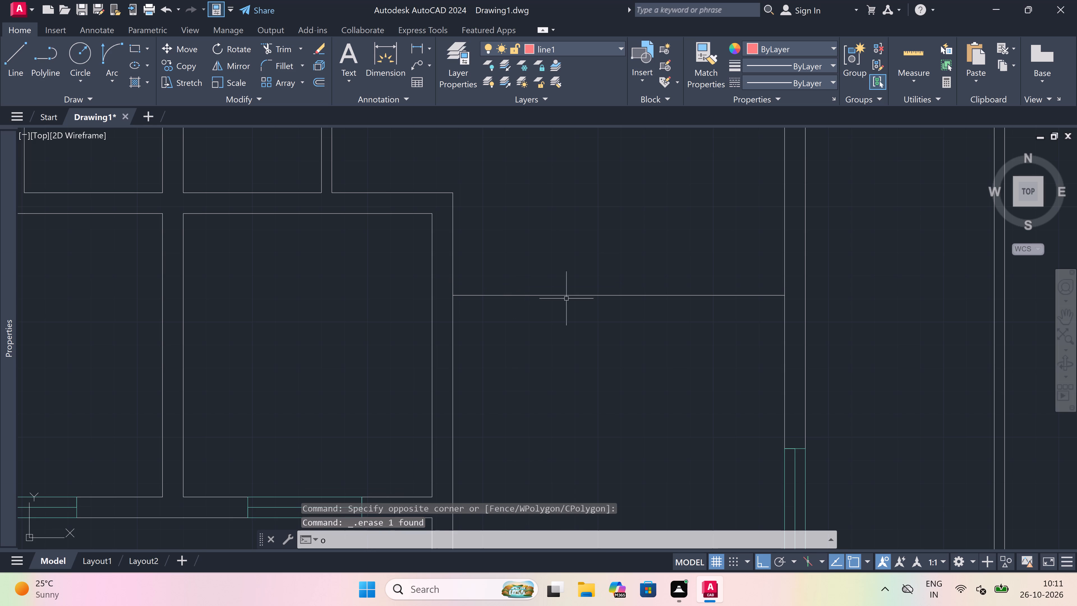
pyautogui.moveTo(567, 298); pyautogui.dragTo(563, 280)
pyautogui.write('9"')
pyautogui.press('space')
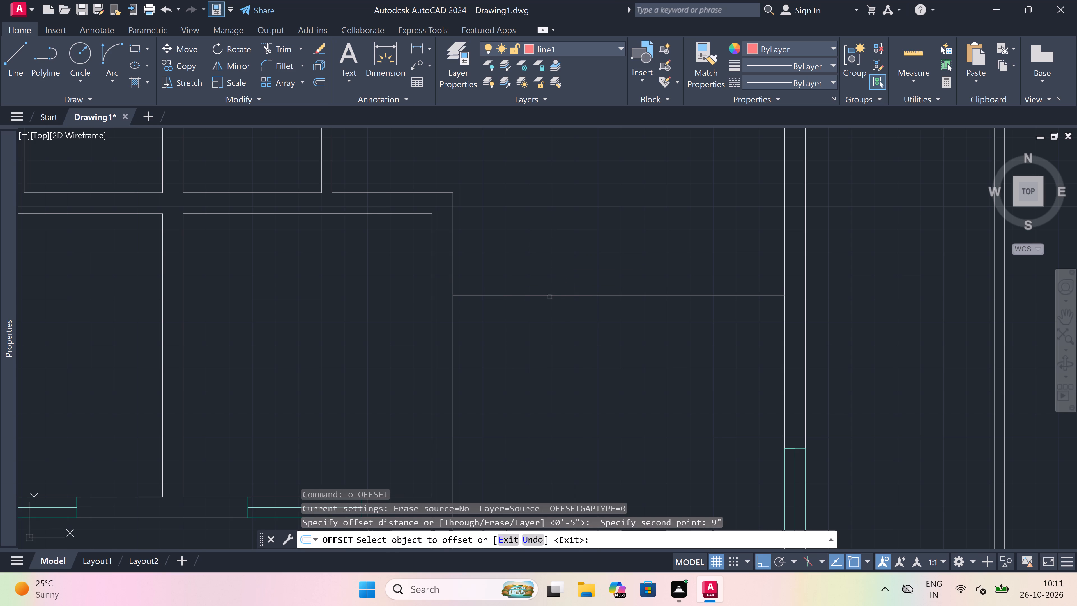
pyautogui.moveTo(549, 295); pyautogui.dragTo(536, 263)
pyautogui.click(535, 259)
pyautogui.scroll(-2, 535, 259)
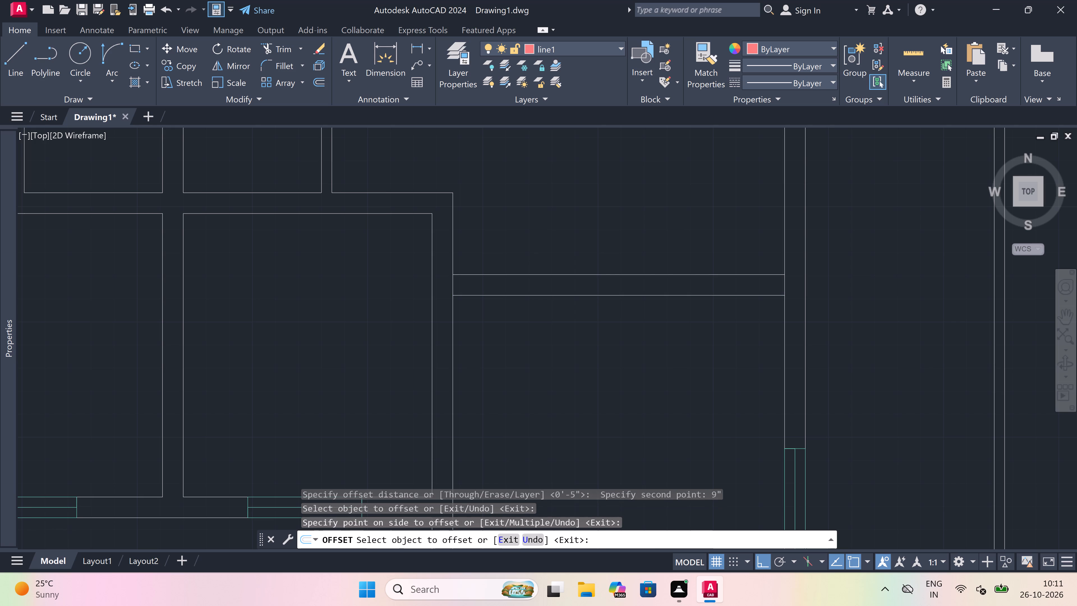
pyautogui.press('Escape')
# On layer 0, draw a vertical line across the 9" partition wall near its left end and another near its right end.
pyautogui.scroll(2, 535, 259)
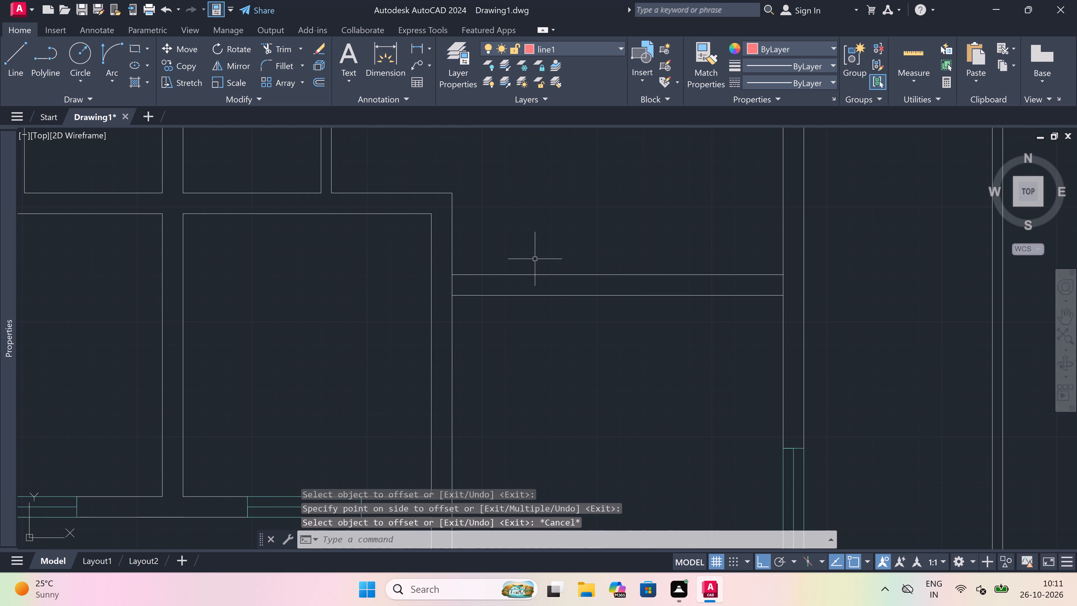
pyautogui.click(593, 41)
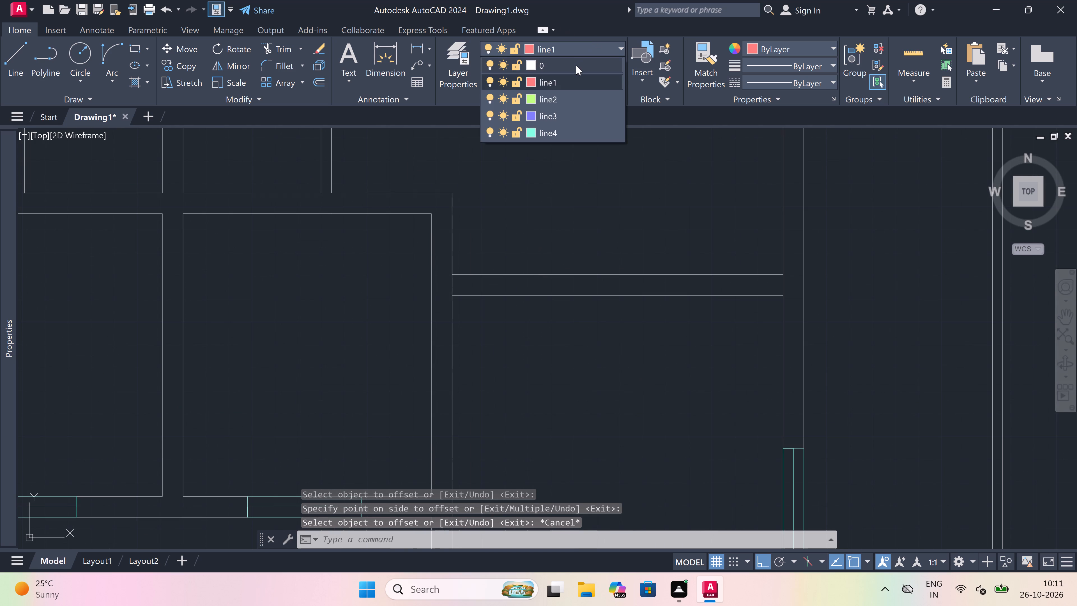
pyautogui.click(576, 65)
pyautogui.press('l')
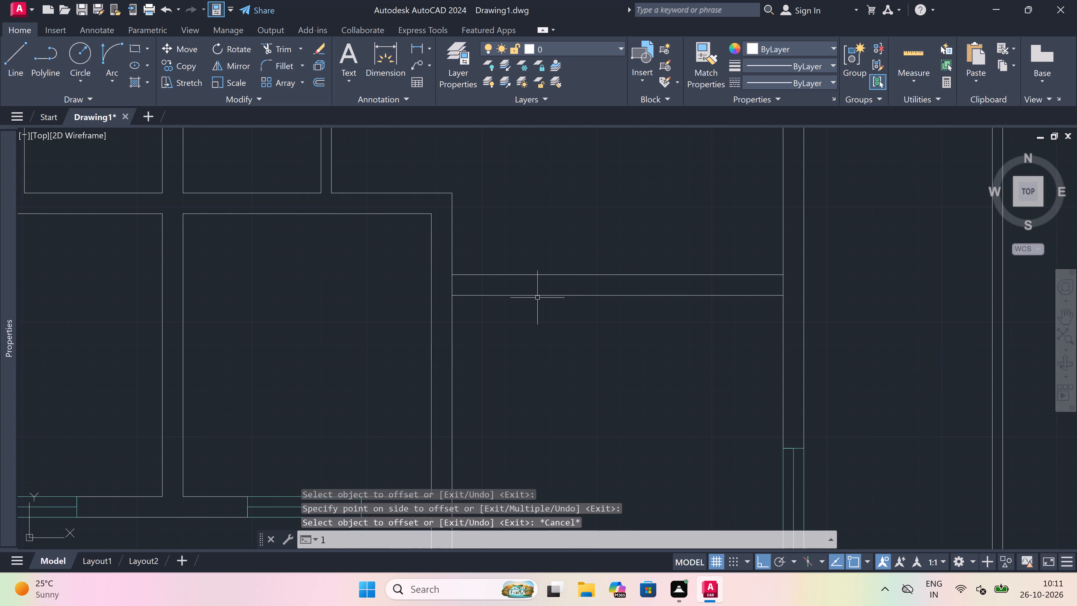
pyautogui.press('space')
pyautogui.click(493, 274)
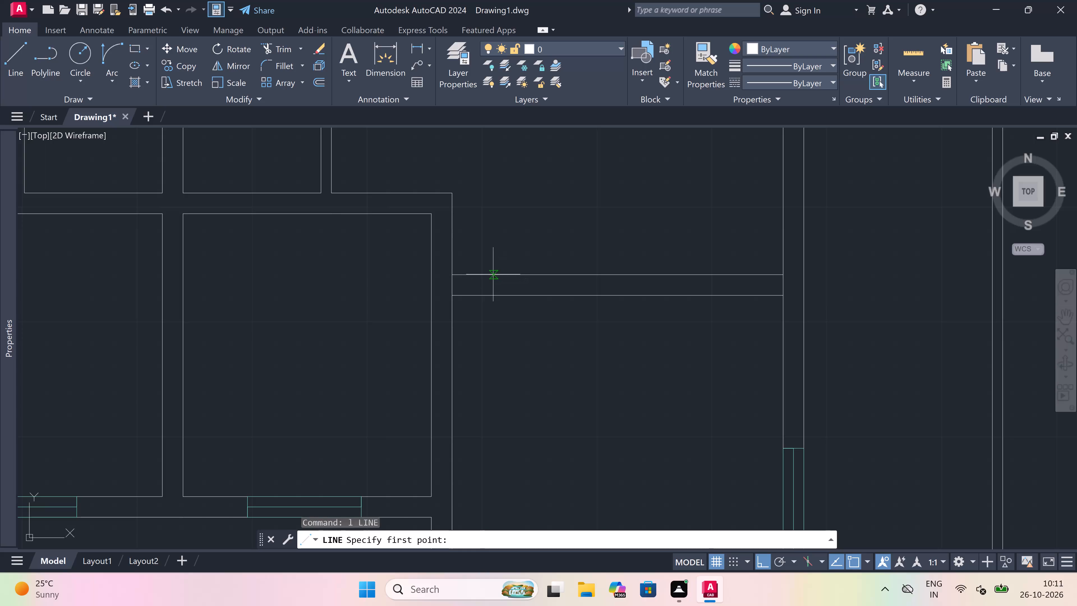
pyautogui.click(490, 294)
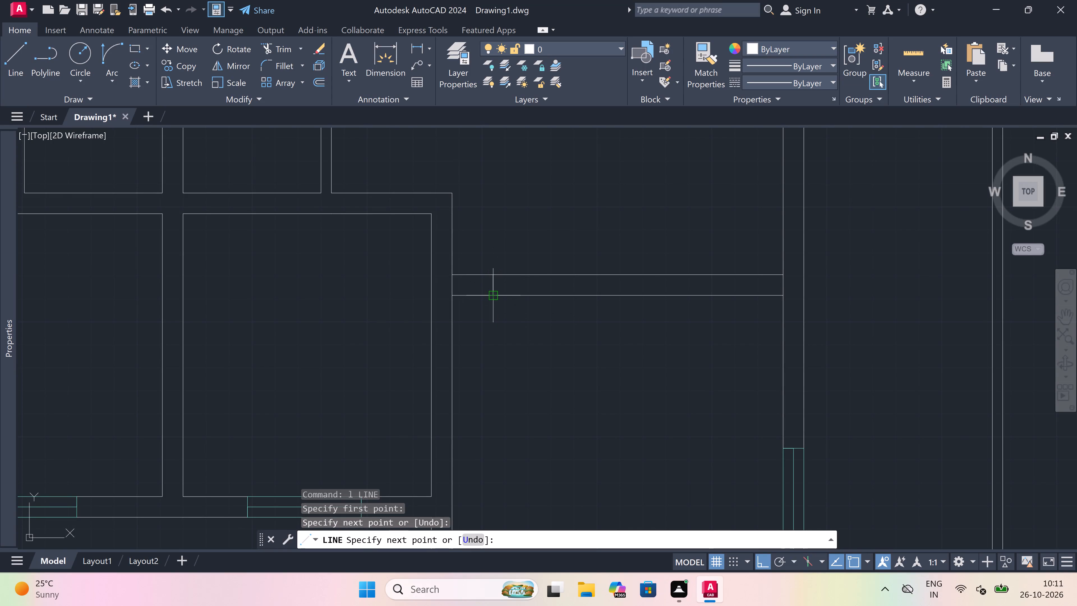
pyautogui.press('Escape')
pyautogui.press('space')
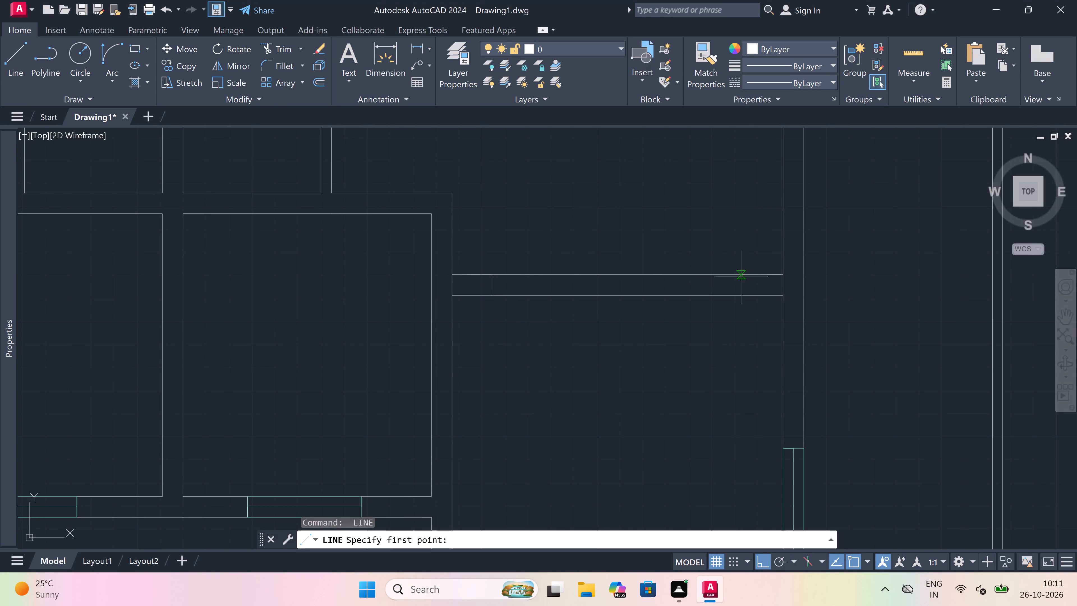
pyautogui.click(741, 275)
pyautogui.click(736, 292)
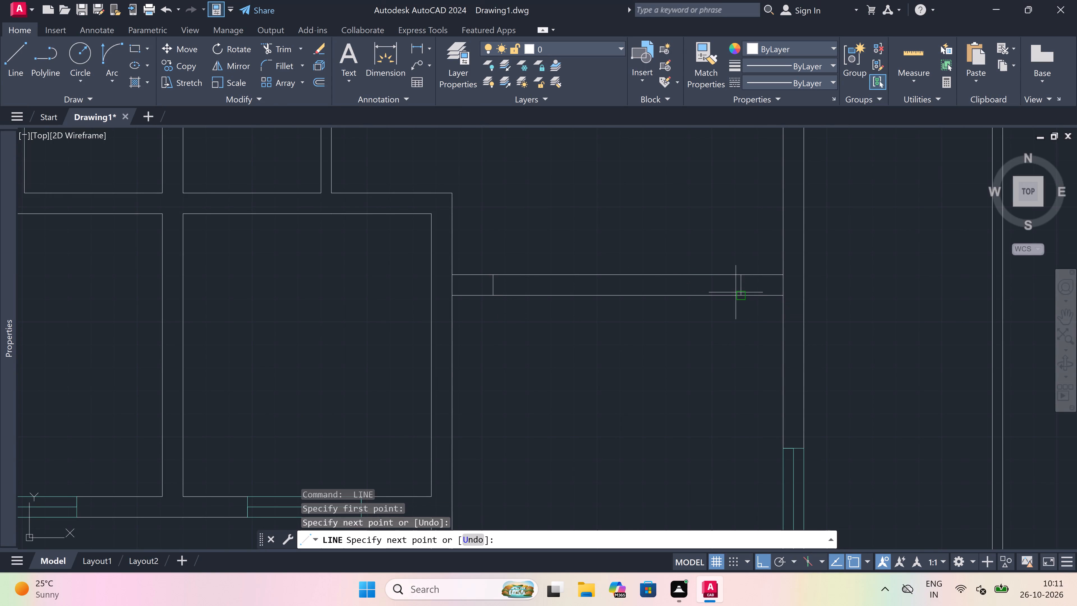
pyautogui.press('Escape')
# Trim both partition faces between the two vertical lines, plus the side wall lines closing off the left and right stubs.
pyautogui.press('t')
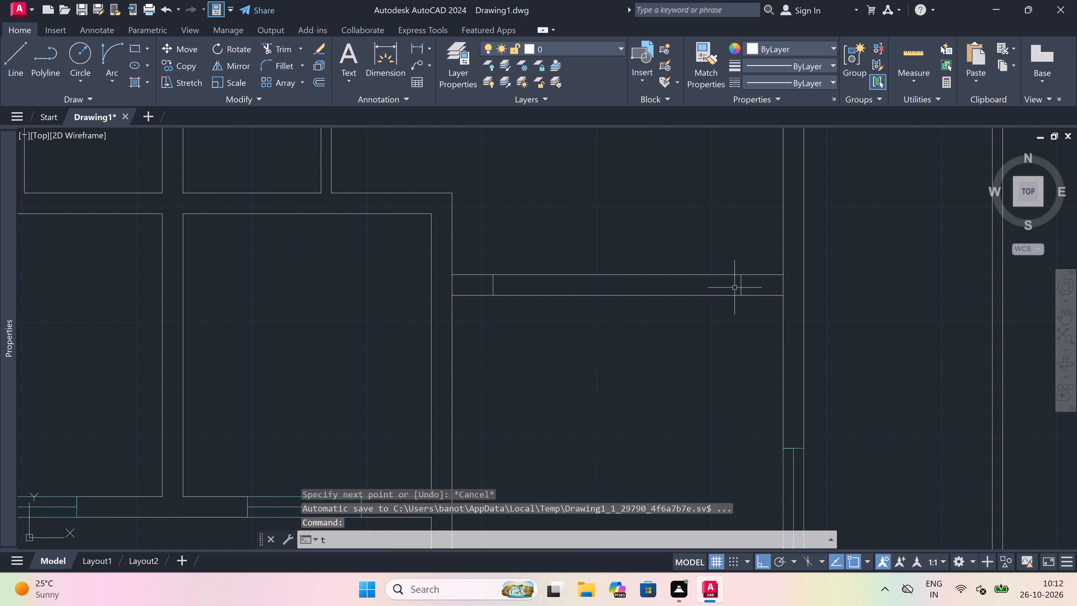
pyautogui.press('r')
pyautogui.press('space')
pyautogui.moveTo(682, 239); pyautogui.dragTo(682, 246)
pyautogui.click(658, 336)
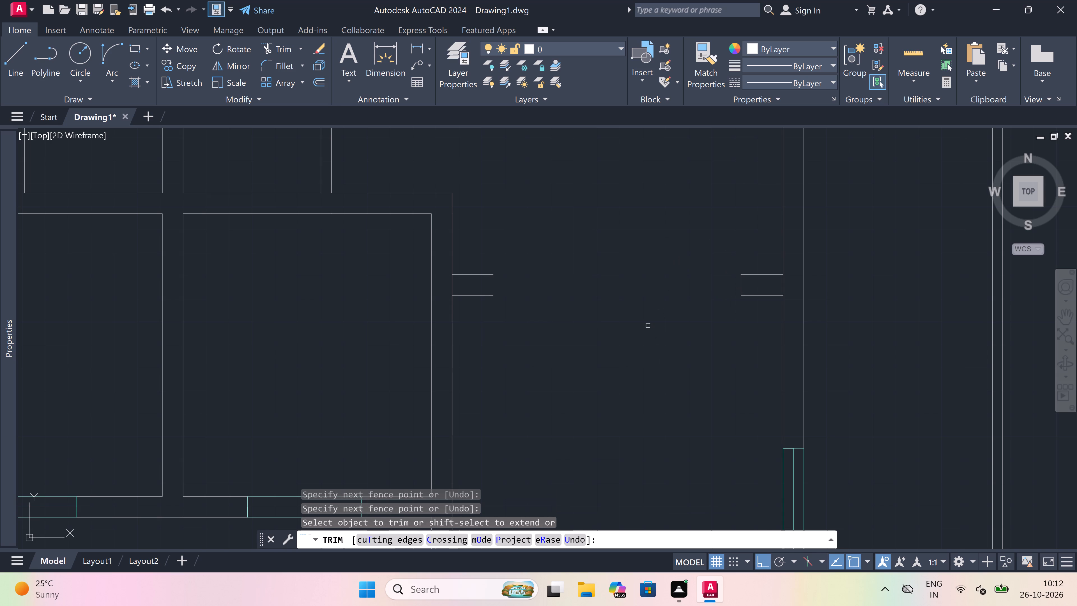
pyautogui.doubleClick(453, 284)
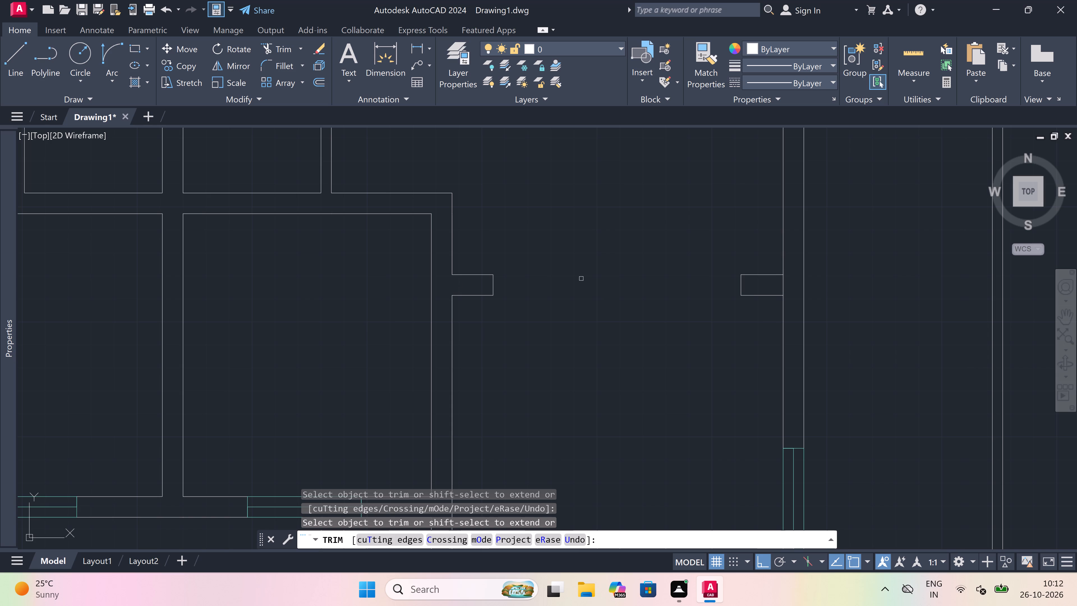
pyautogui.click(783, 280)
# Trim the wall line closing off the right-hand stub in the matching large lower-left room.
pyautogui.scroll(-5, 730, 278)
pyautogui.scroll(2, 626, 293)
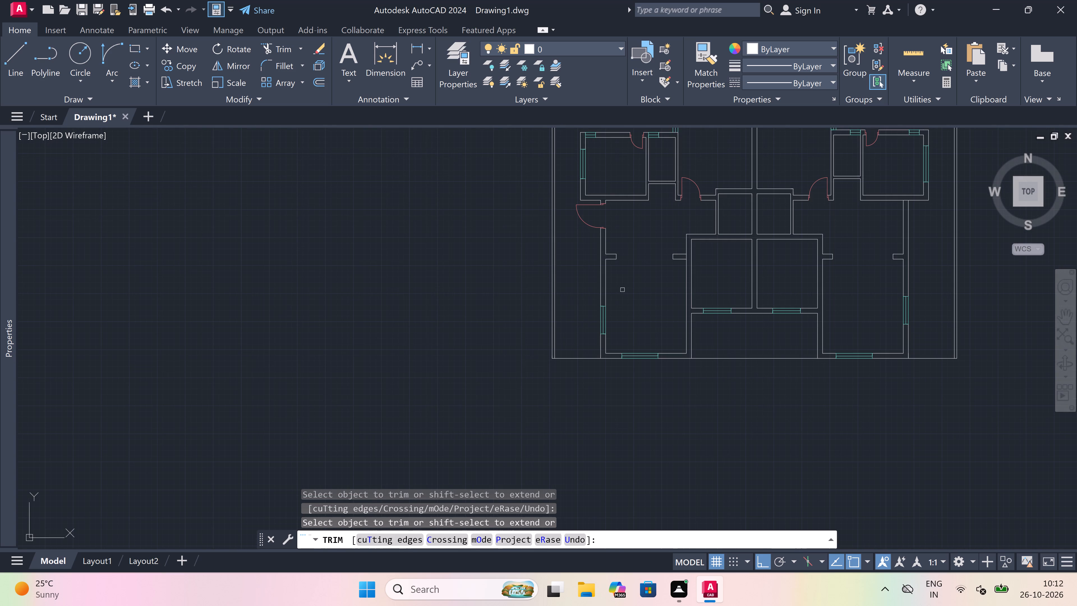
pyautogui.scroll(2, 692, 243)
pyautogui.scroll(2, 683, 270)
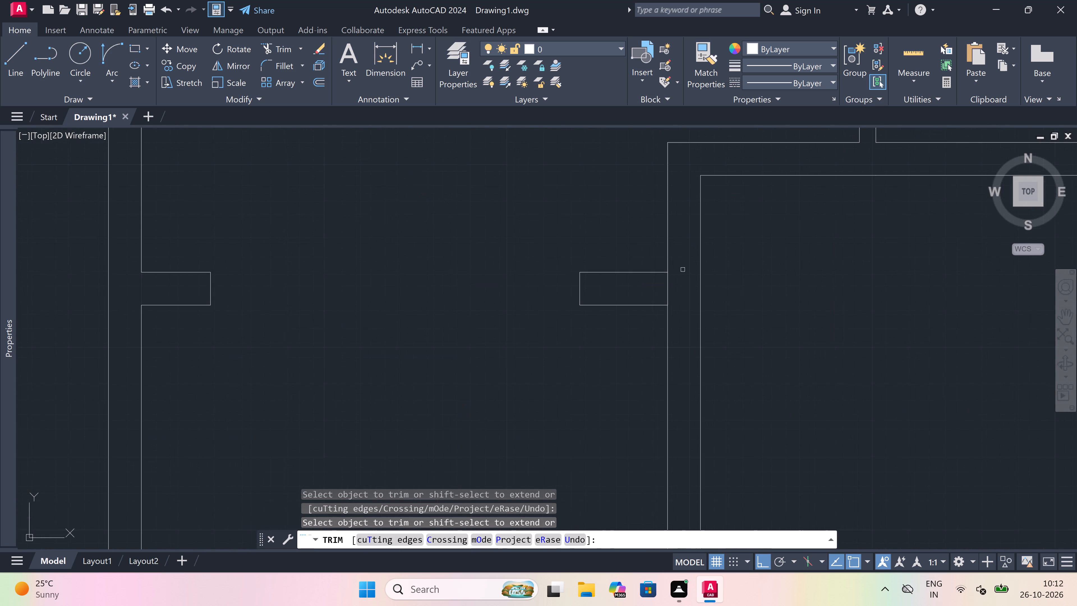
pyautogui.click(668, 290)
pyautogui.scroll(-5, 607, 297)
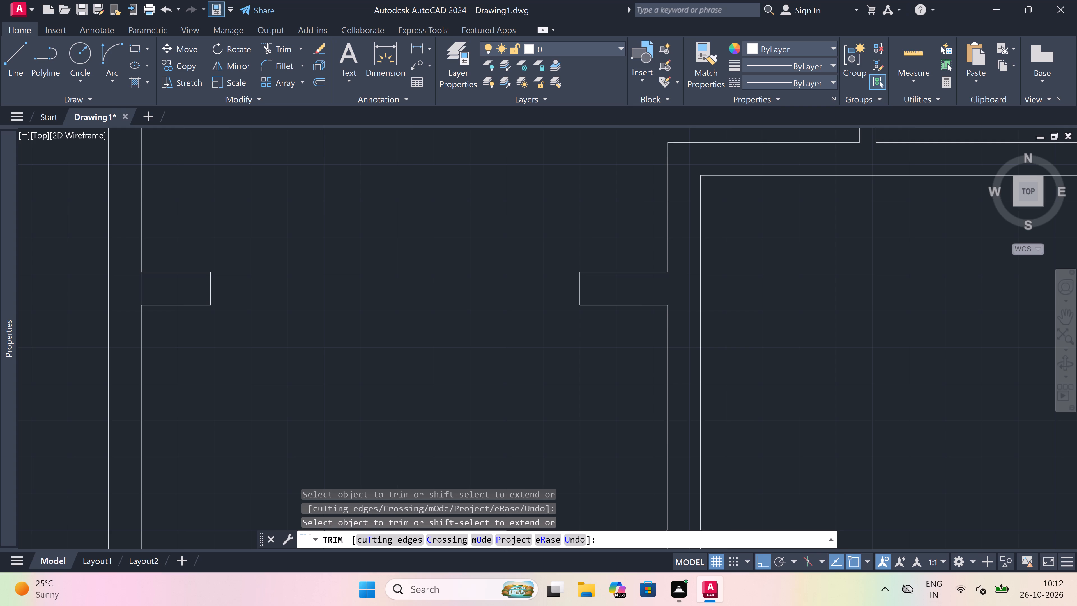
pyautogui.press('Escape')
# Draw two vertical lines across the upper-right room's bottom wall, one at its inner left corner and one farther right, before the corridor wall.
pyautogui.scroll(-3, 606, 297)
pyautogui.scroll(3, 630, 285)
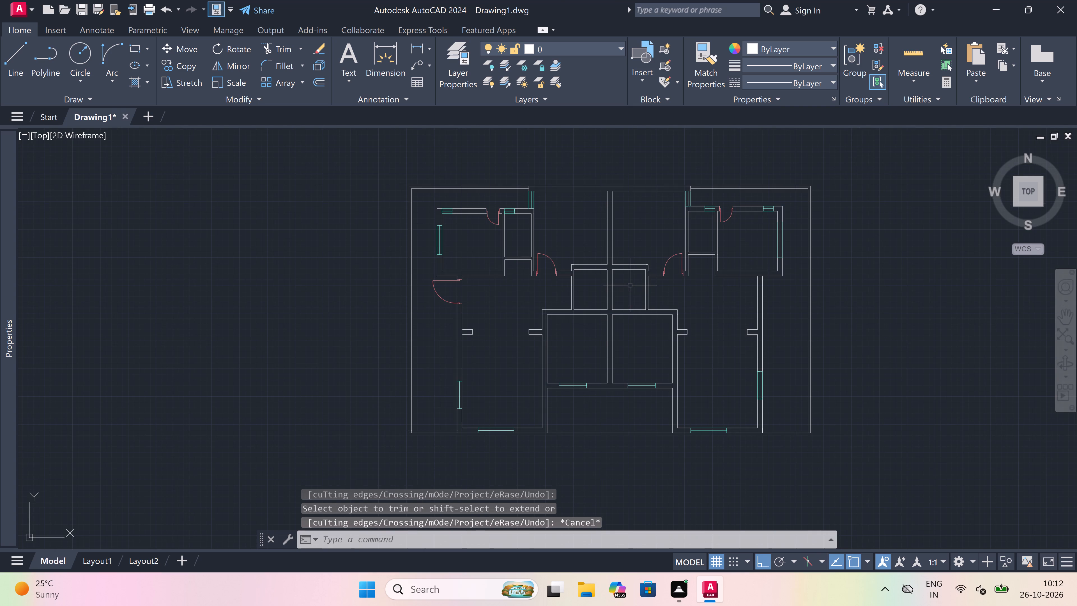
pyautogui.scroll(-1, 630, 284)
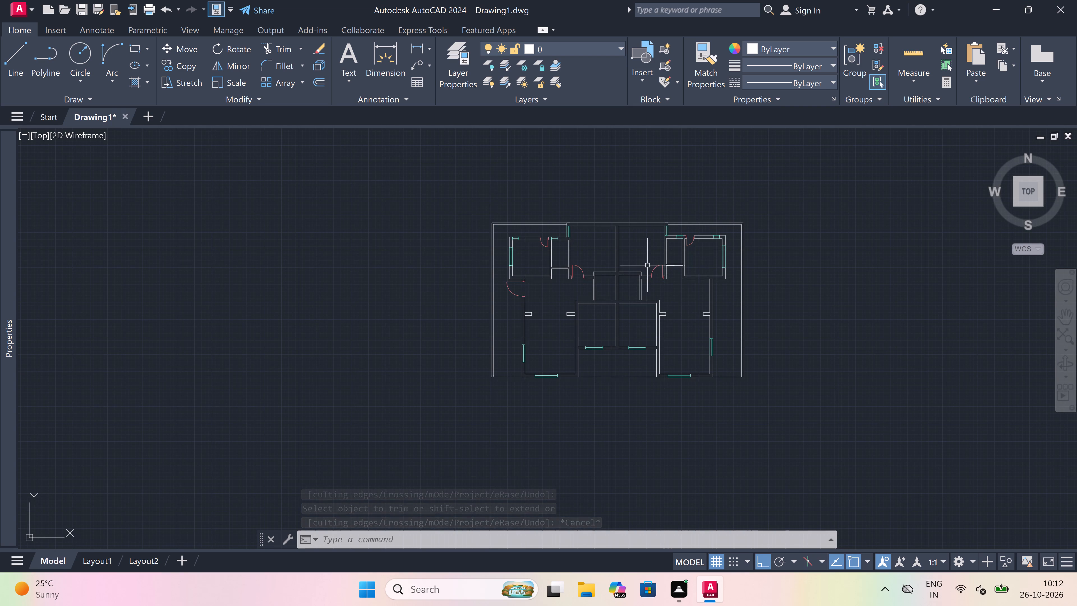
pyautogui.scroll(1, 728, 288)
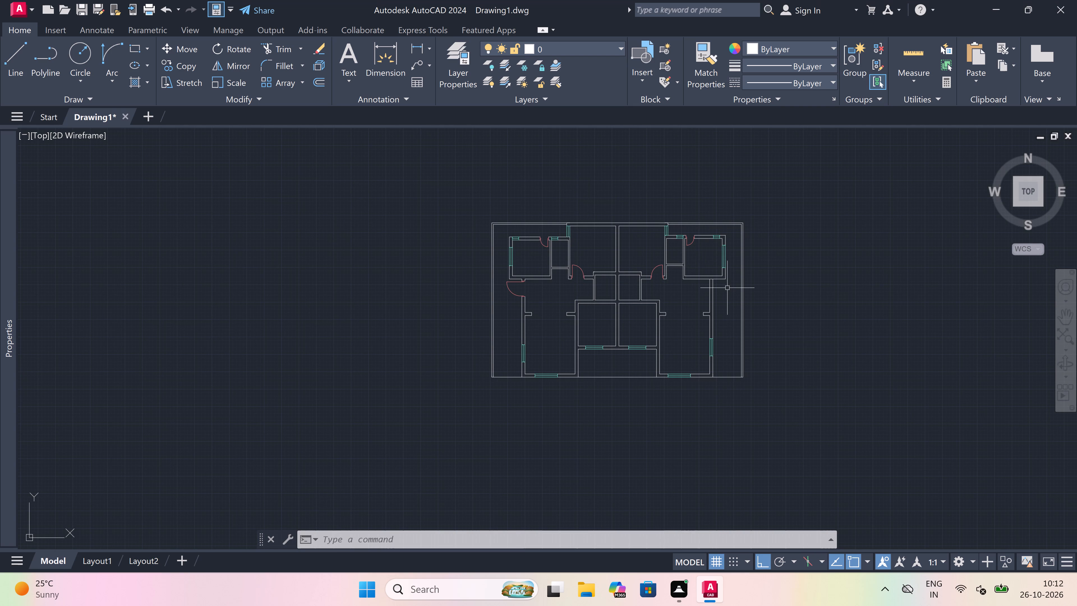
pyautogui.scroll(1, 728, 288)
pyautogui.press('l')
pyautogui.press('space')
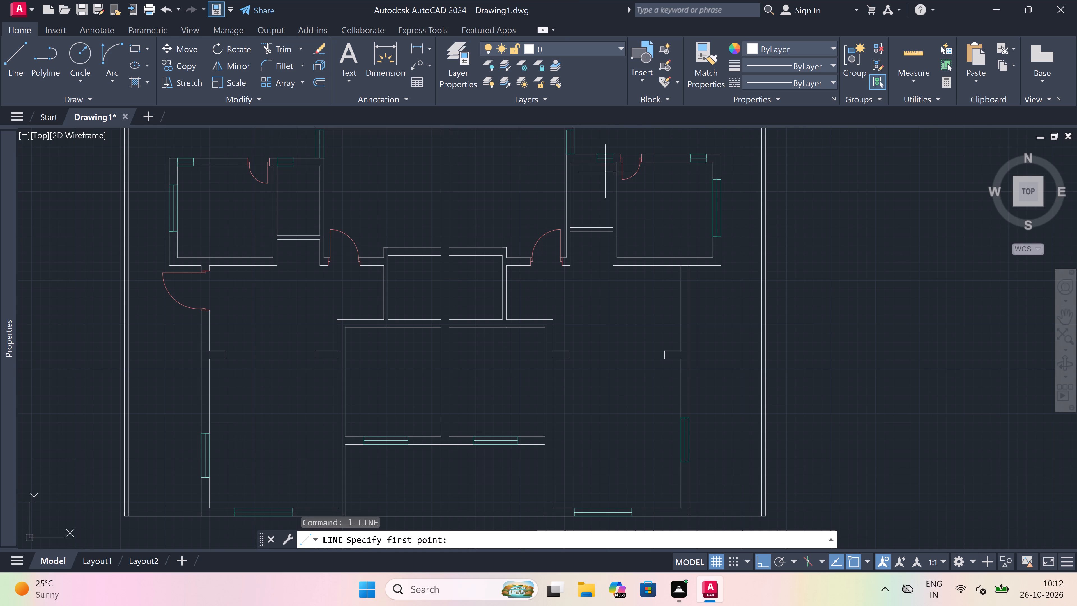
pyautogui.scroll(3, 650, 273)
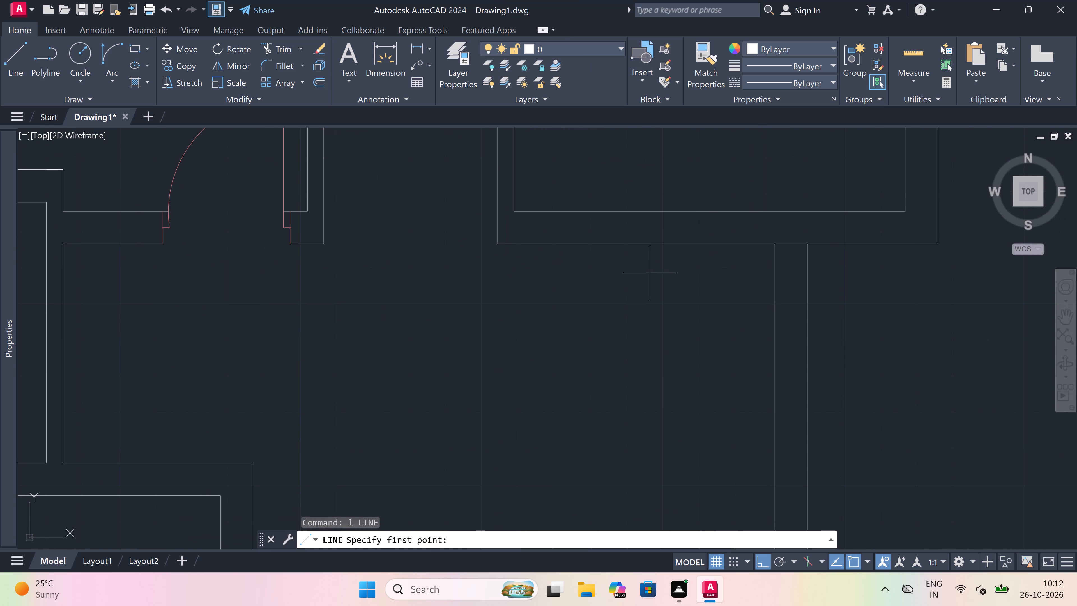
pyautogui.click(509, 208)
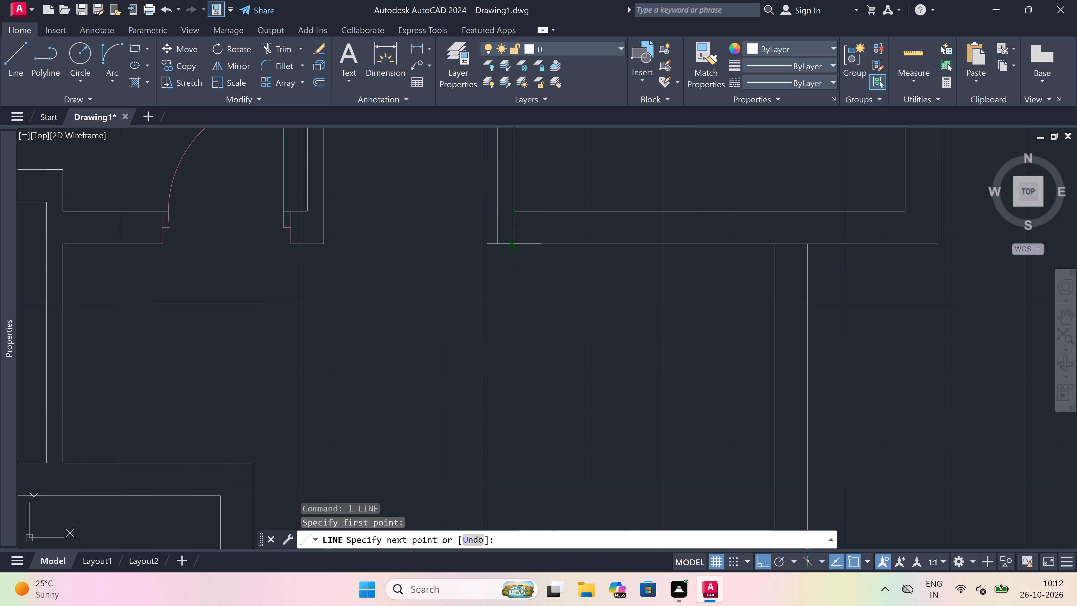
pyautogui.click(516, 243)
pyautogui.press('Escape')
pyautogui.press('space')
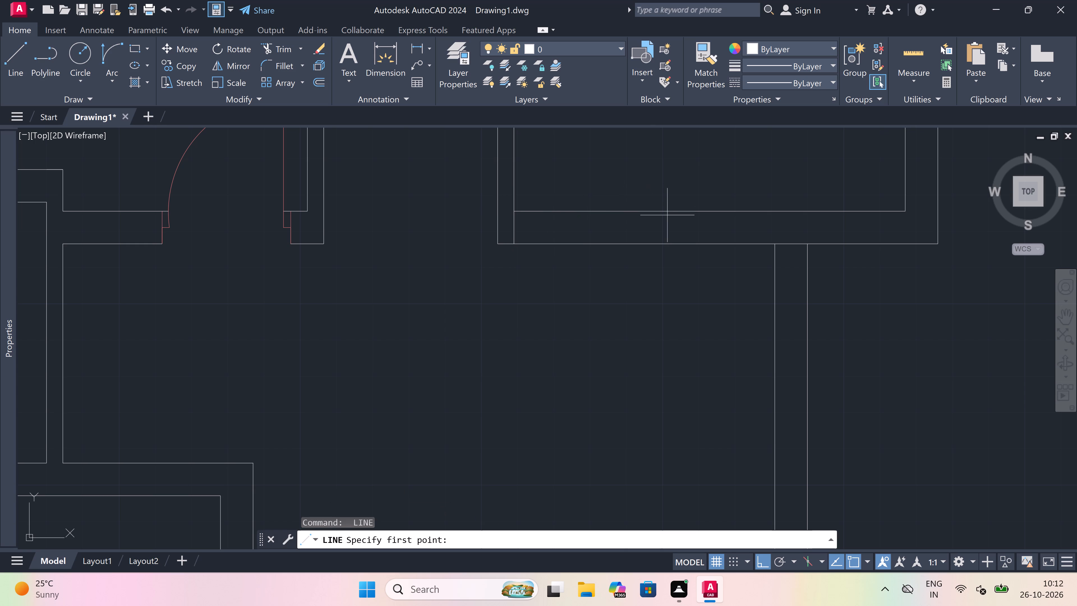
pyautogui.click(664, 213)
pyautogui.click(664, 242)
pyautogui.press('Escape')
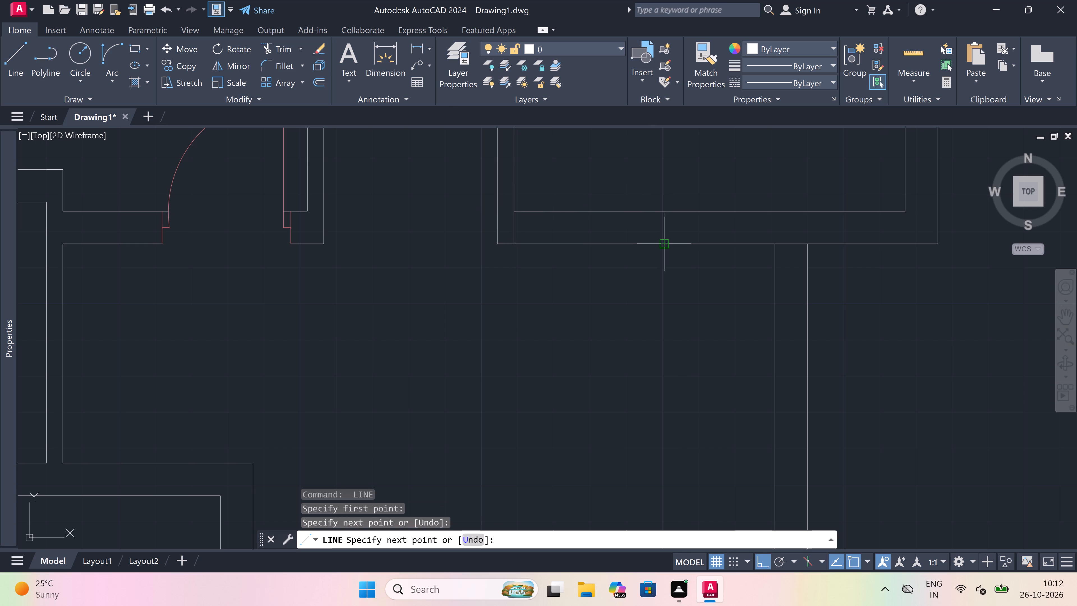
# Trim both faces of the upper-right room's bottom wall between its inner left corner and the vertical line farther right.
pyautogui.press('t')
pyautogui.press('r')
pyautogui.press('space')
pyautogui.click(609, 190)
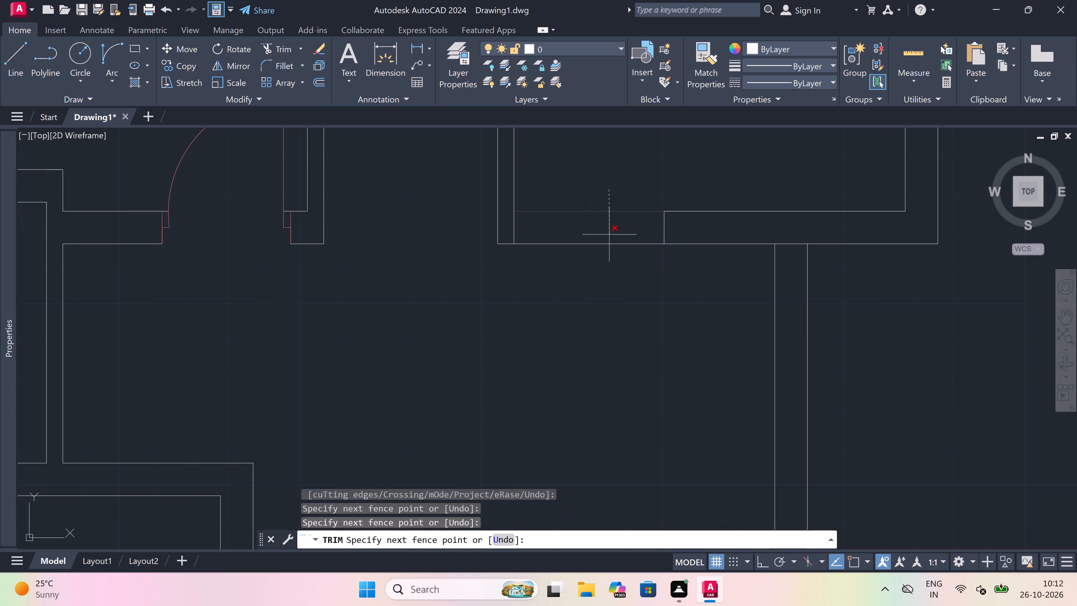
pyautogui.click(609, 278)
pyautogui.press('Escape')
# Draw two vertical lines across the upper-left room's bottom wall, one at its inner right corner and one near the wall's middle.
pyautogui.scroll(-5, 609, 276)
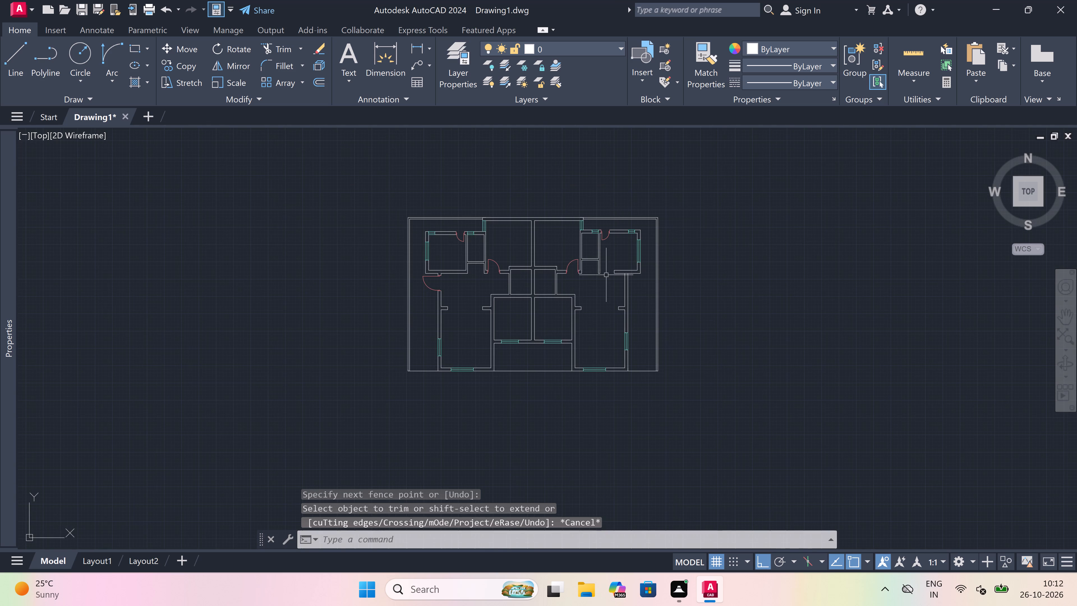
pyautogui.scroll(3, 468, 274)
pyautogui.press('space')
pyautogui.scroll(1, 442, 257)
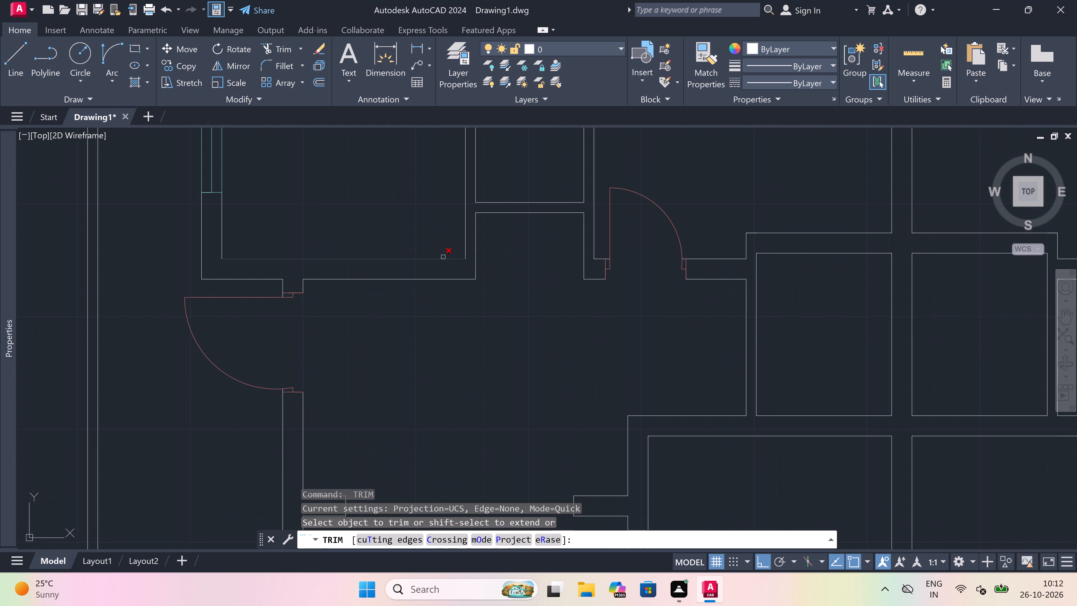
pyautogui.press('Escape')
pyautogui.press('l')
pyautogui.press('space')
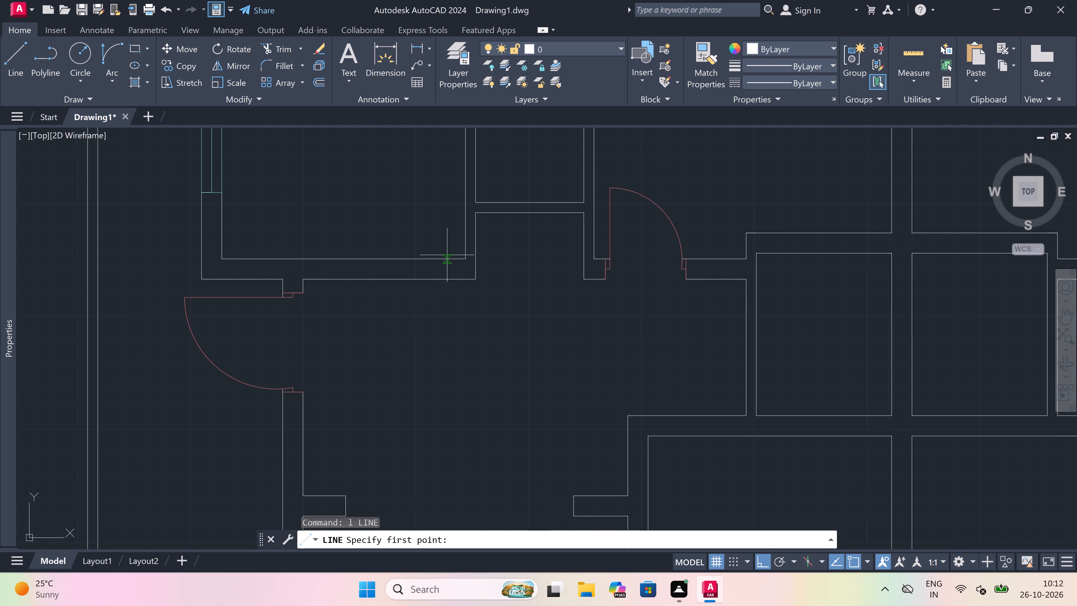
pyautogui.click(465, 259)
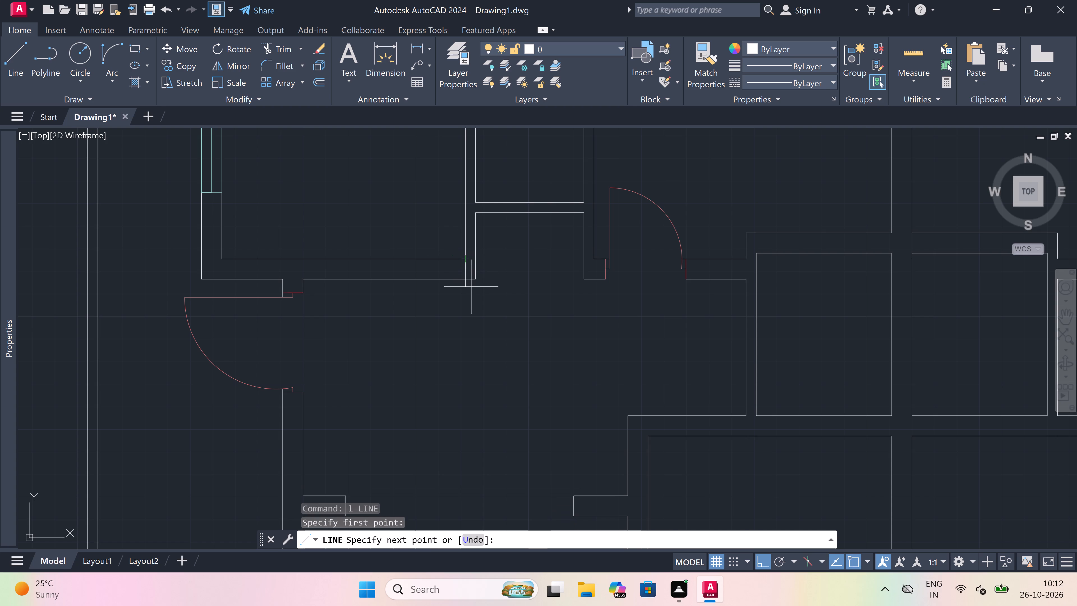
pyautogui.click(464, 282)
pyautogui.press('Escape')
pyautogui.scroll(-3, 551, 274)
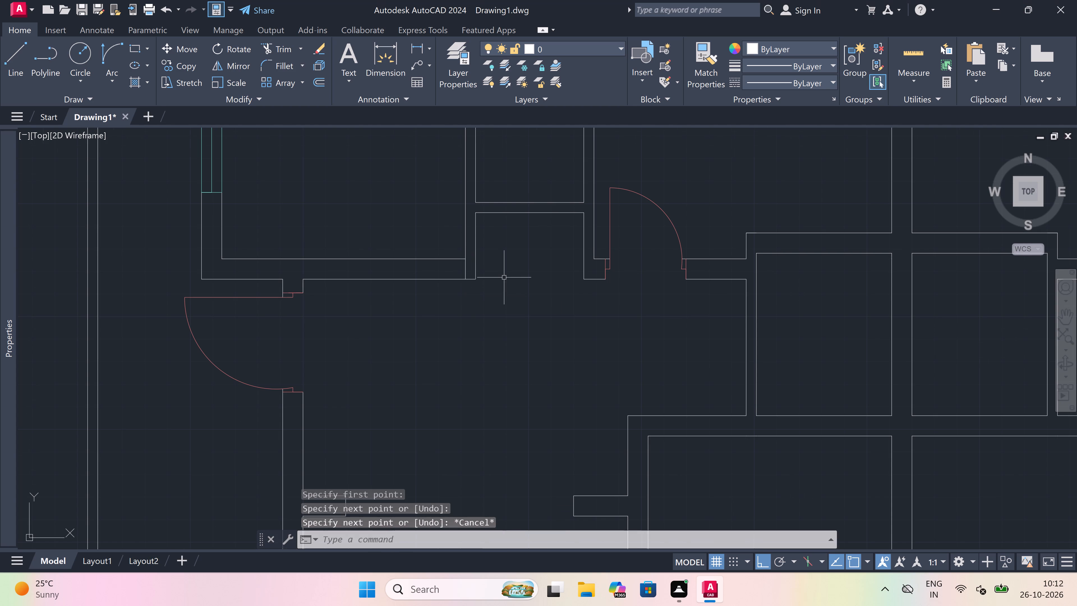
pyautogui.scroll(-1, 551, 274)
pyautogui.scroll(3, 511, 279)
pyautogui.press('space')
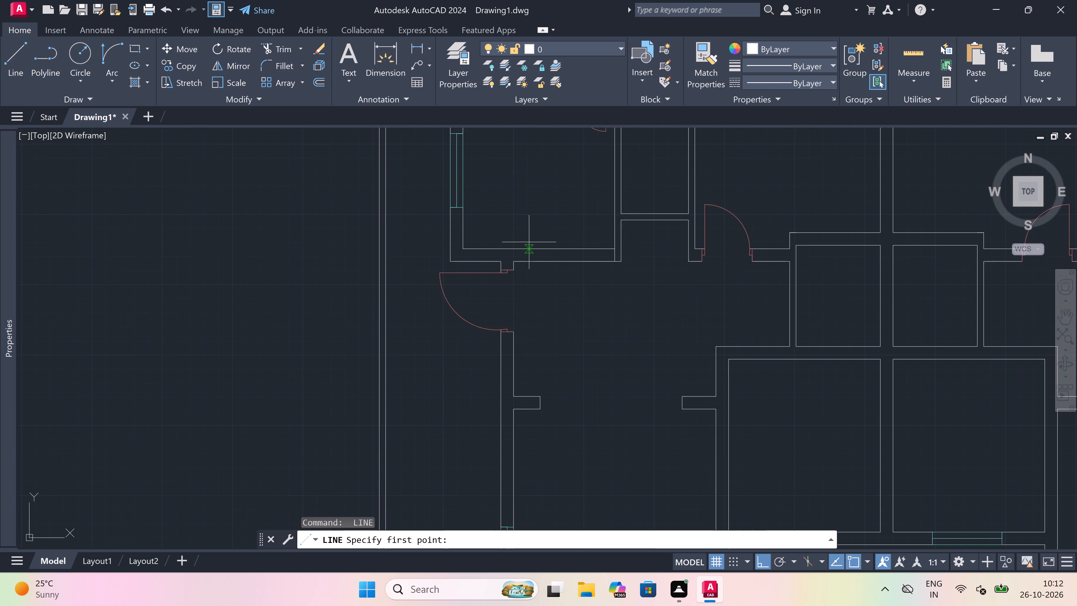
pyautogui.scroll(2, 542, 245)
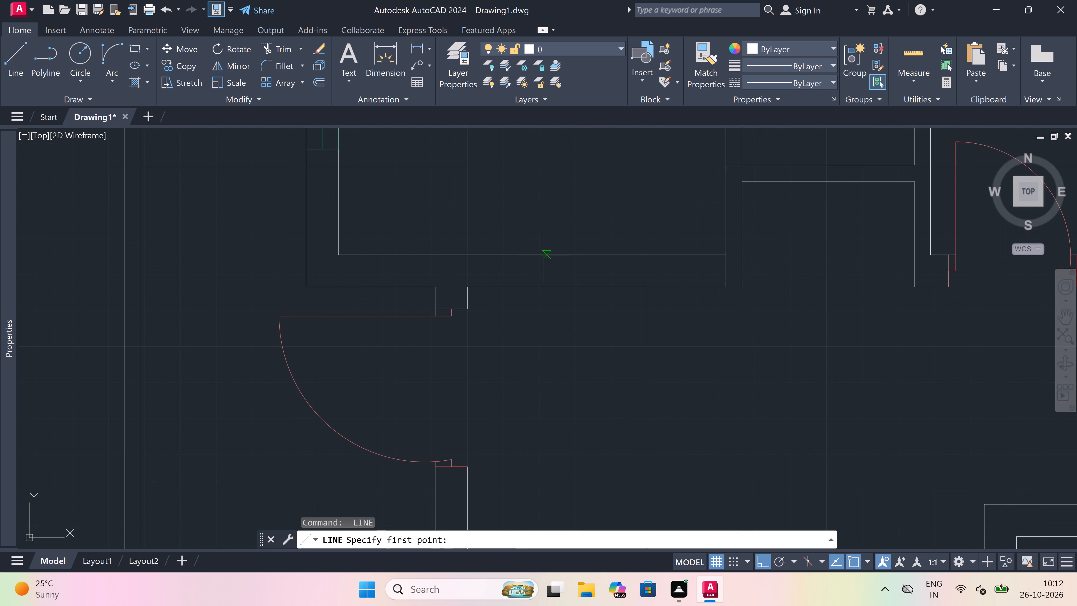
pyautogui.click(540, 256)
pyautogui.click(539, 284)
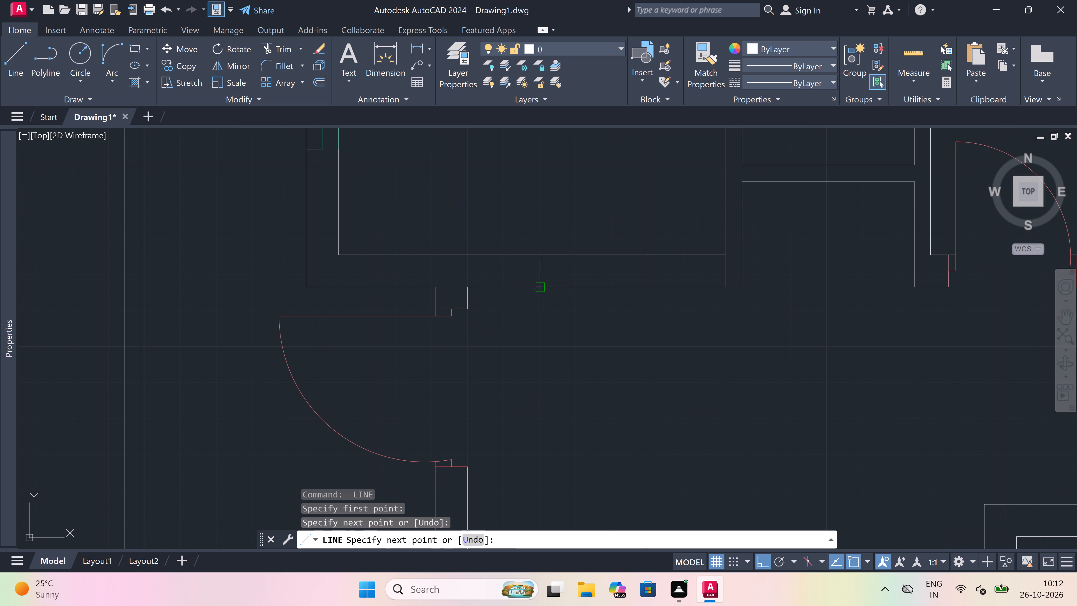
pyautogui.press('Escape')
# Trim both faces of the upper-left room's bottom wall between the two vertical lines.
pyautogui.press('t')
pyautogui.press('r')
pyautogui.press('space')
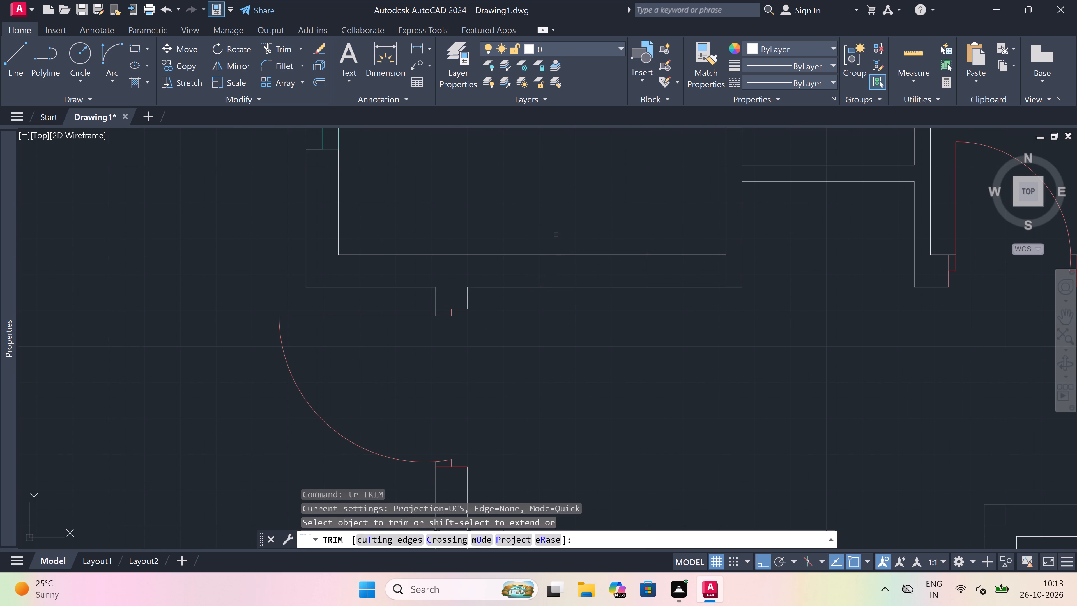
pyautogui.click(556, 234)
pyautogui.click(629, 358)
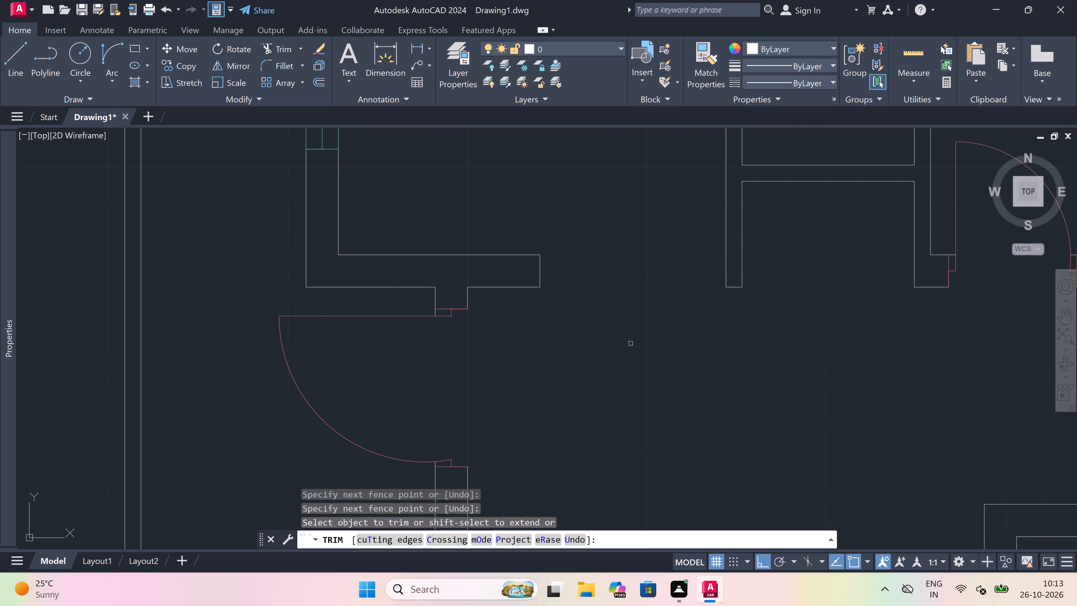
pyautogui.press('Escape')
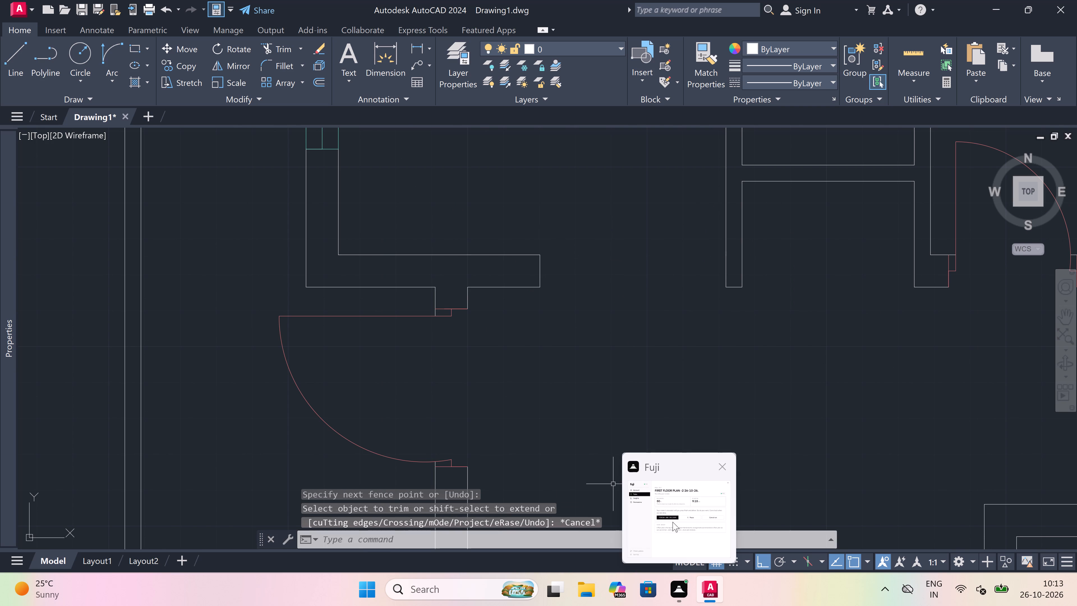
# On layer line1, draw the upper jamb line across the right outer wall below the upper-right room, with a 2" stop and 3' outward door leaf.
pyautogui.scroll(-4, 520, 245)
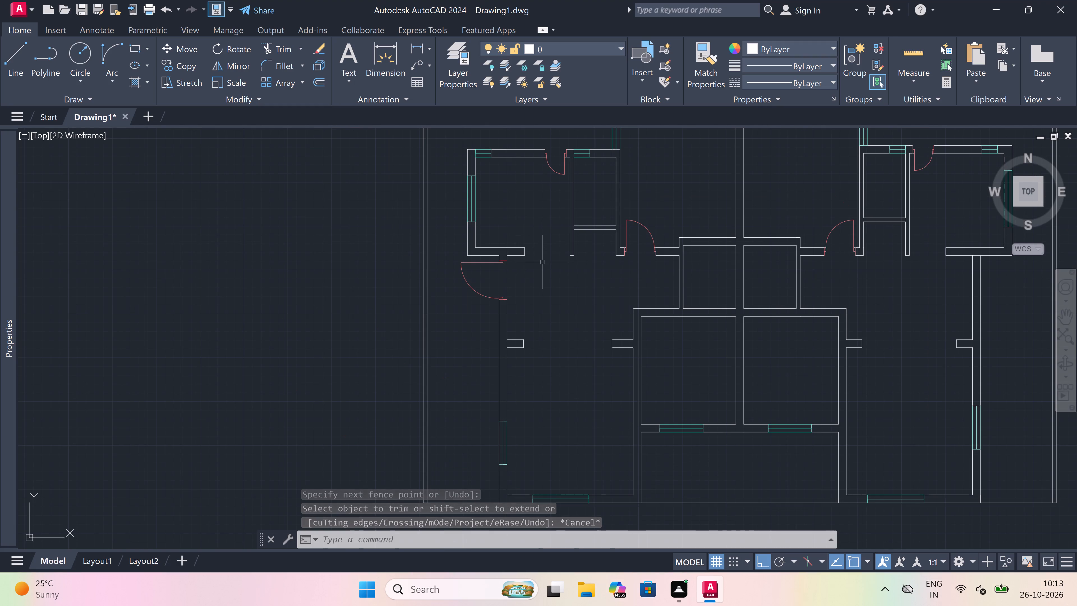
pyautogui.scroll(-3, 559, 279)
pyautogui.scroll(2, 634, 244)
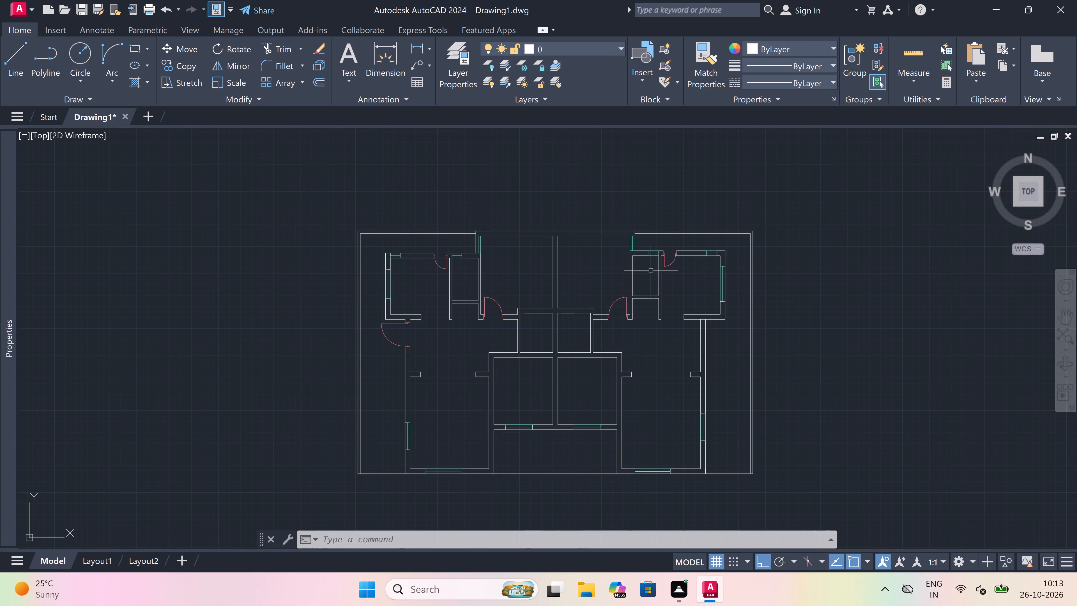
pyautogui.press('l')
pyautogui.press('space')
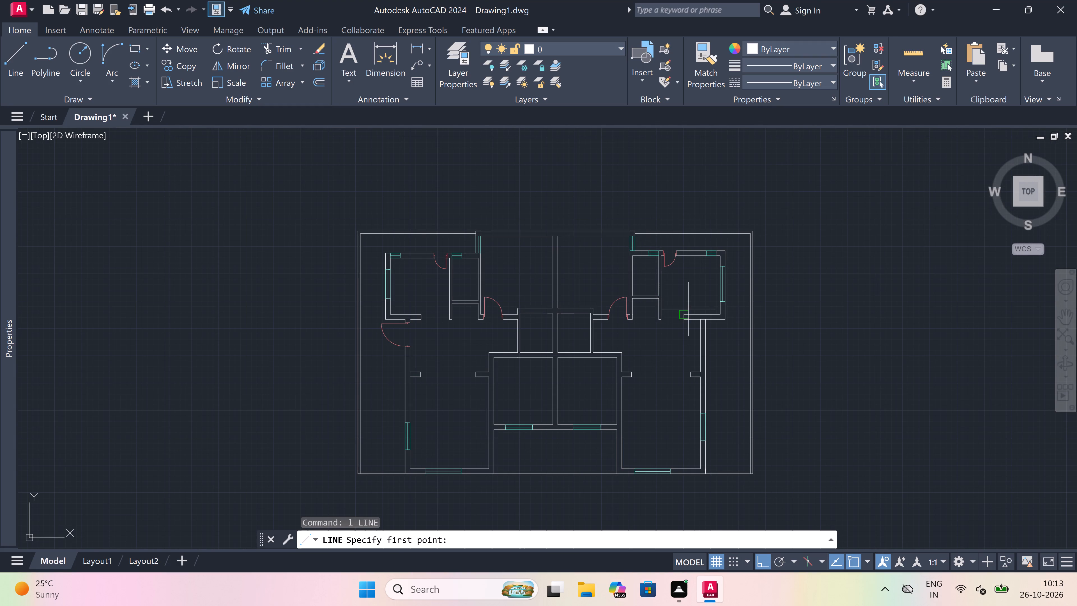
pyautogui.click(558, 52)
pyautogui.click(572, 77)
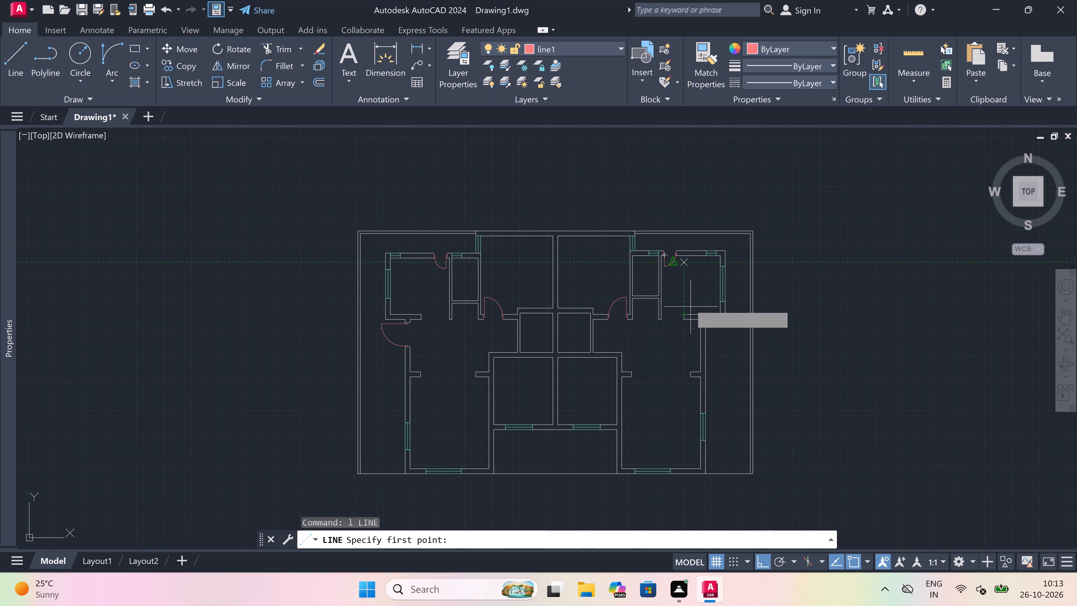
pyautogui.scroll(3, 709, 340)
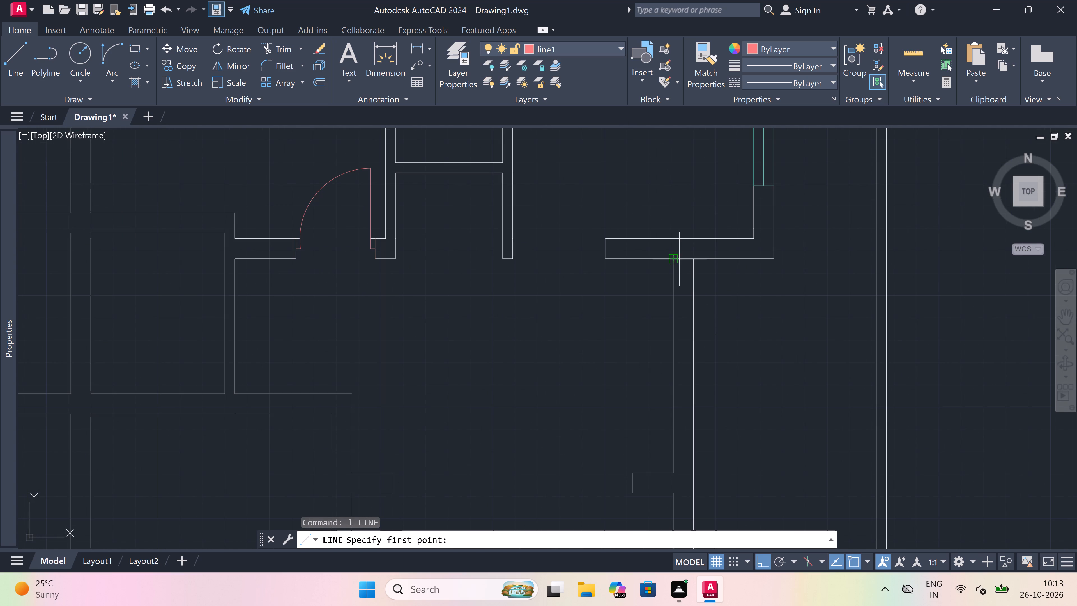
pyautogui.scroll(1, 679, 259)
pyautogui.click(671, 283)
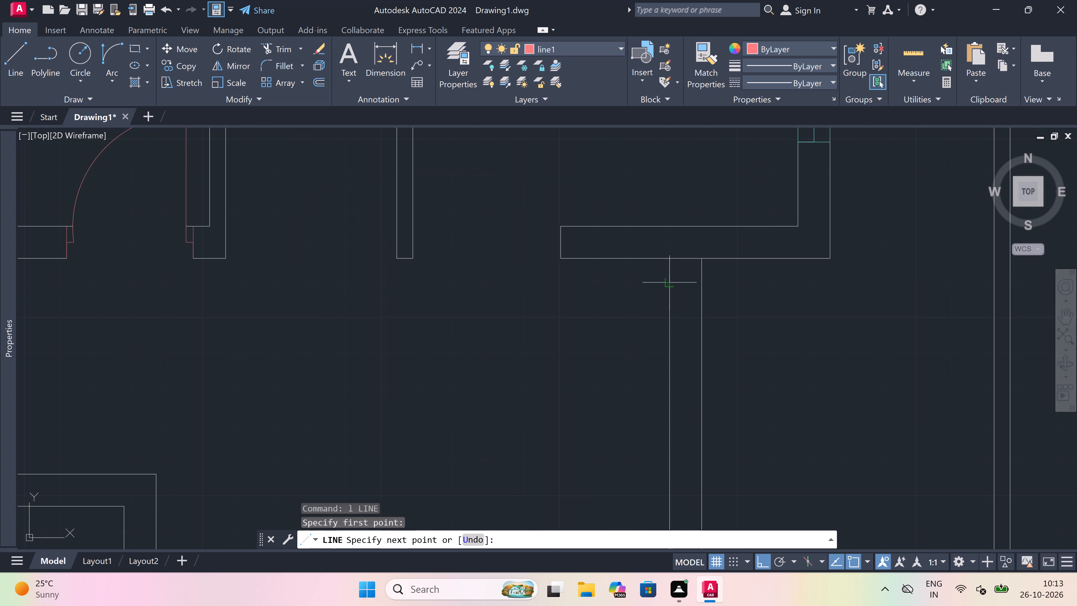
pyautogui.click(698, 276)
pyautogui.click(692, 278)
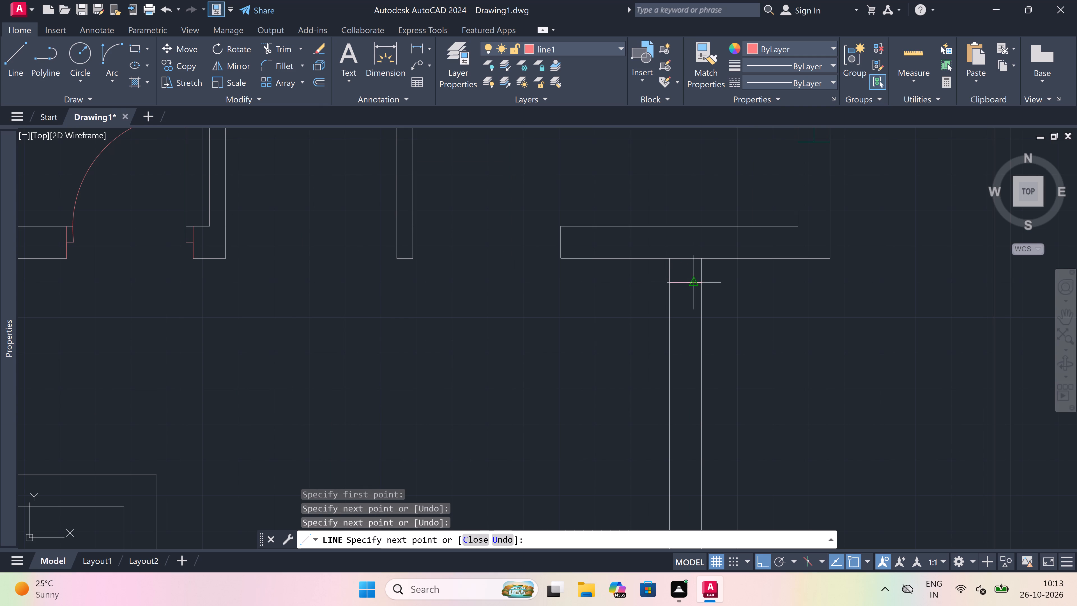
pyautogui.press('2')
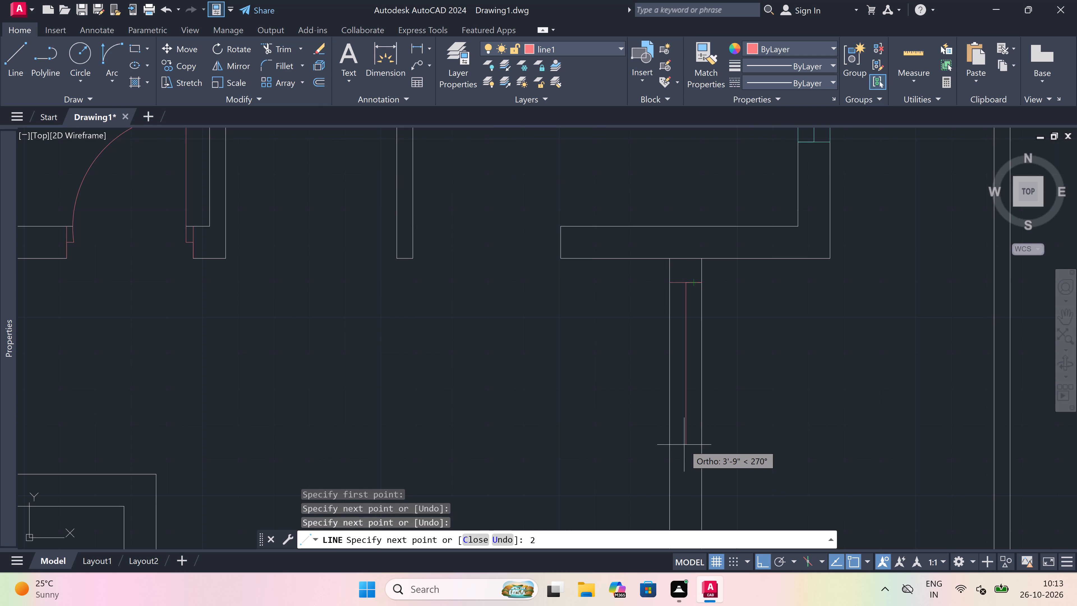
pyautogui.write('"')
pyautogui.press('space')
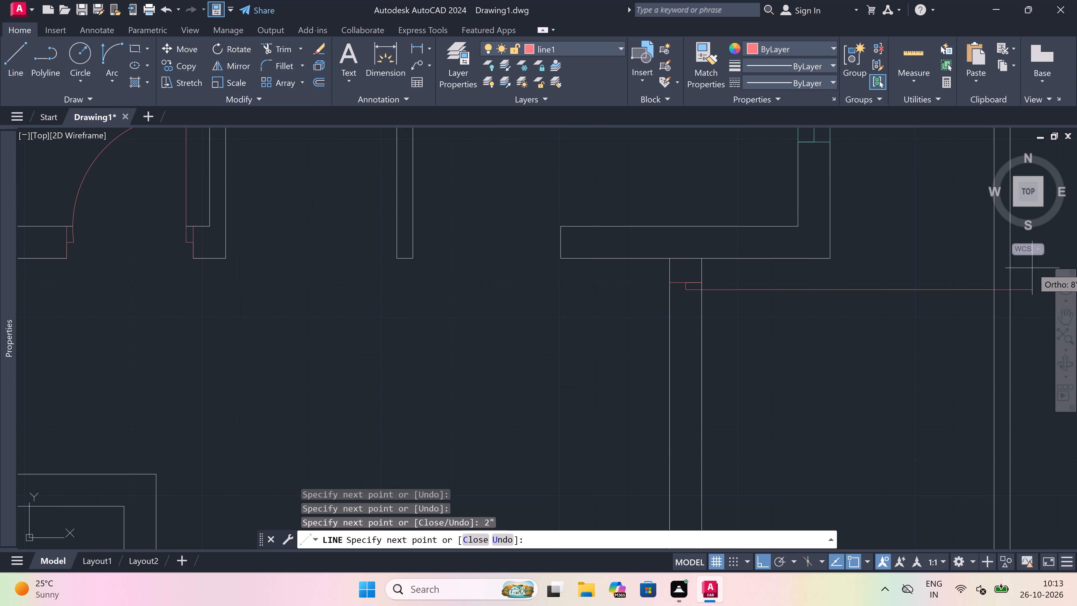
pyautogui.write("3'")
pyautogui.press('space')
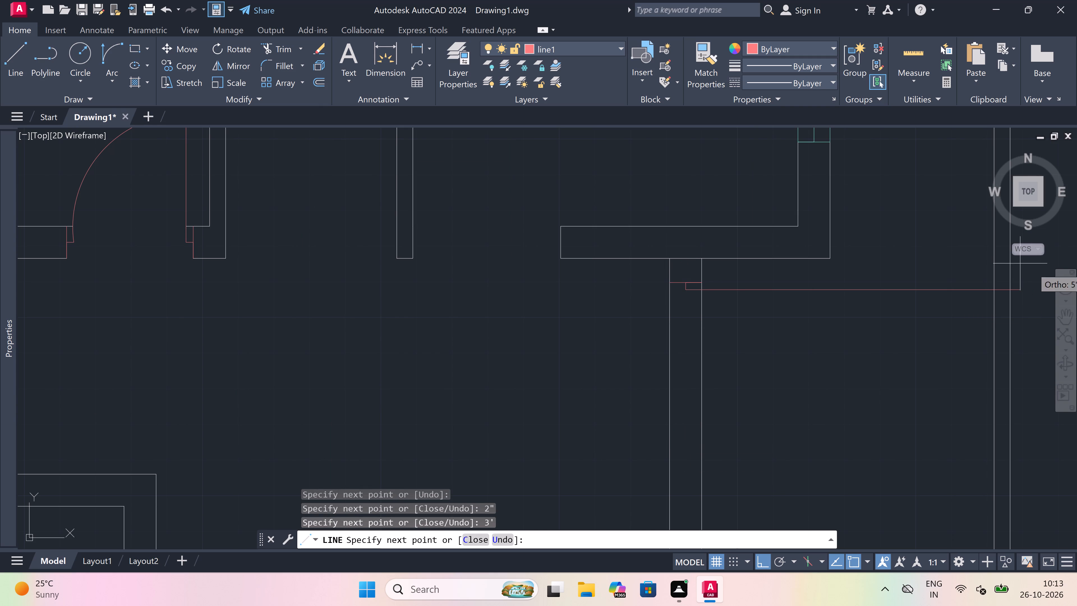
pyautogui.press('Escape')
# Draw the lower jamb line across the same wall, adding a 2" stop upward from its midpoint.
pyautogui.press('space')
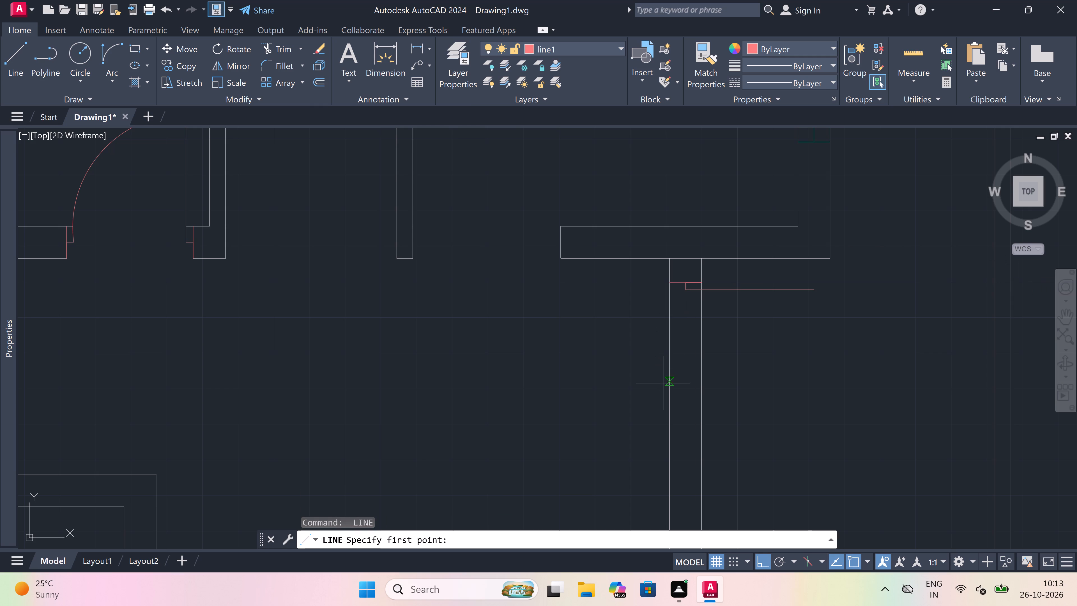
pyautogui.click(663, 383)
pyautogui.click(701, 384)
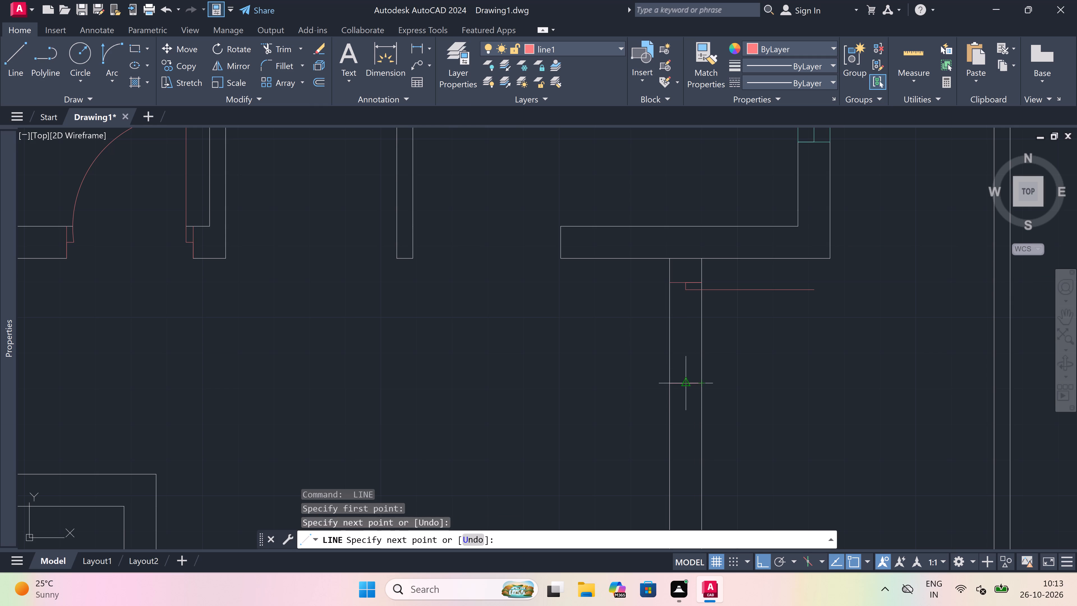
pyautogui.click(684, 385)
pyautogui.write('2"')
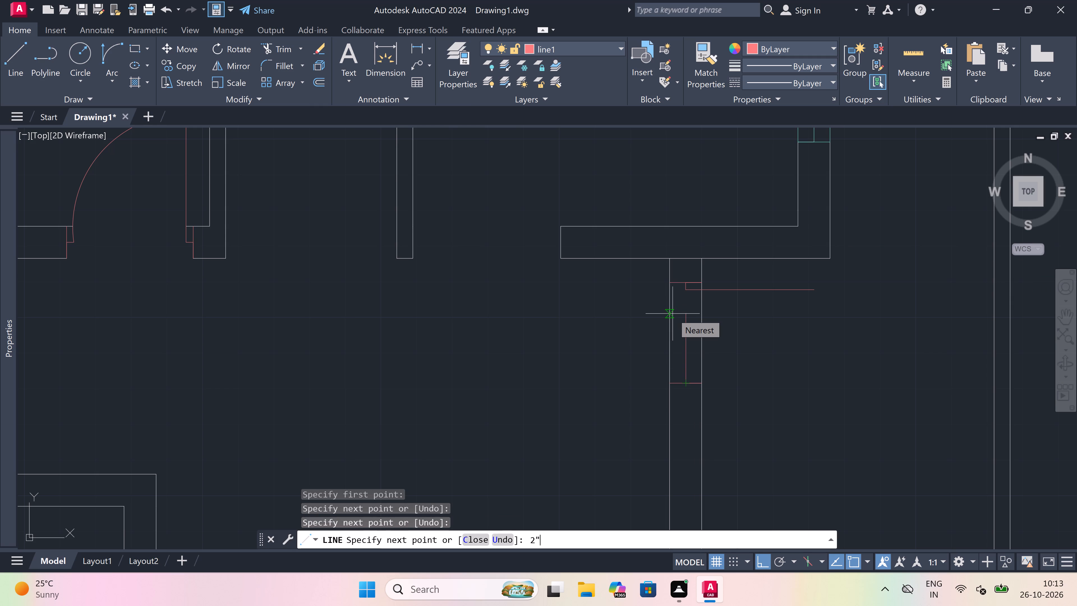
pyautogui.press('space')
pyautogui.press('Escape')
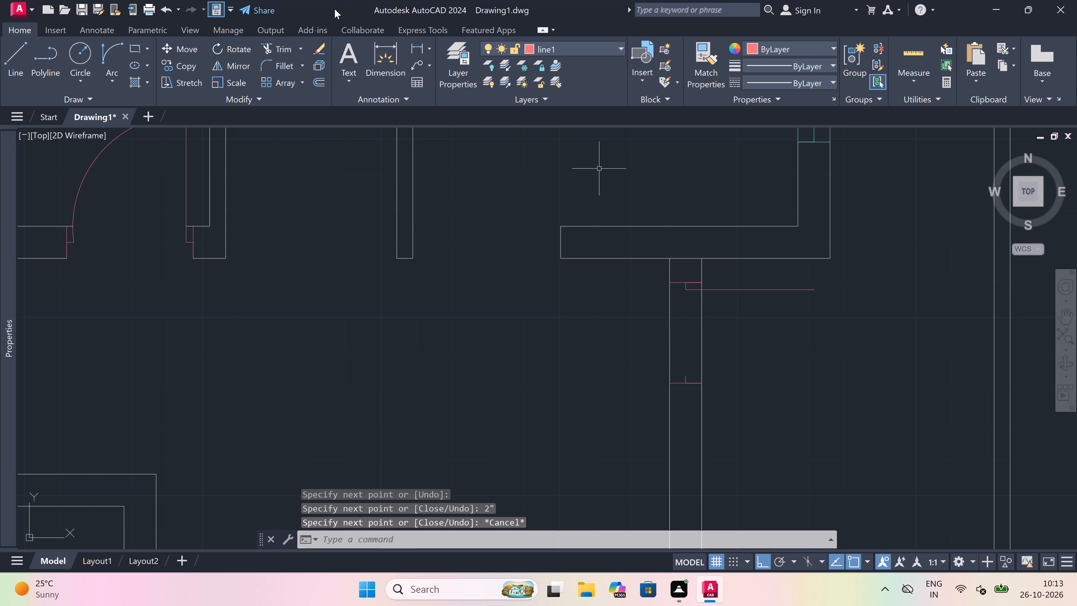
# Draw the door swing as a start-end-direction arc from the leaf's free end to the lower jamb's stop.
pyautogui.click(102, 50)
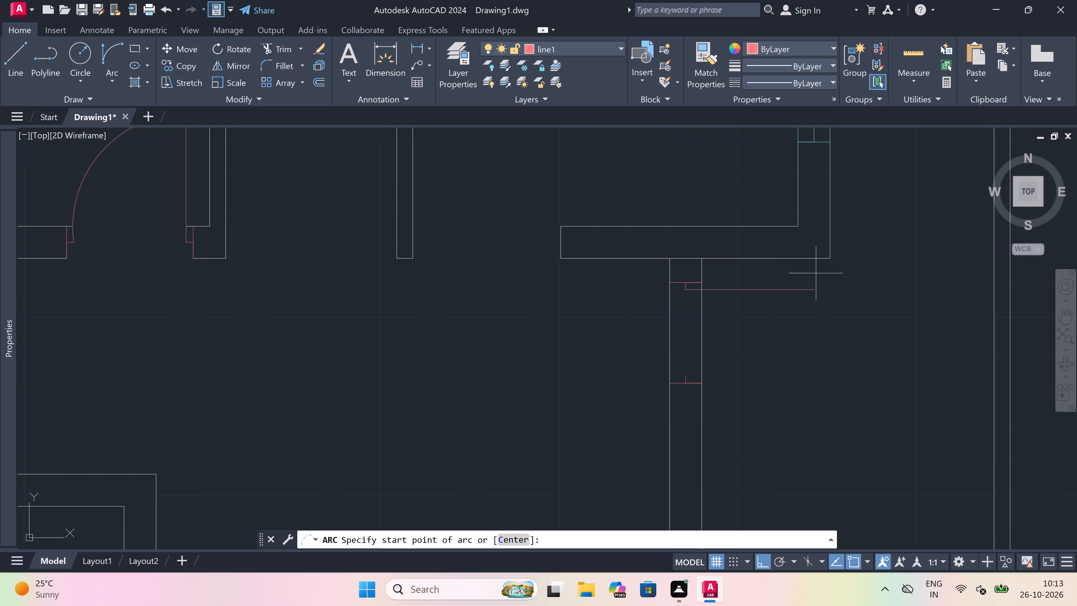
pyautogui.click(814, 289)
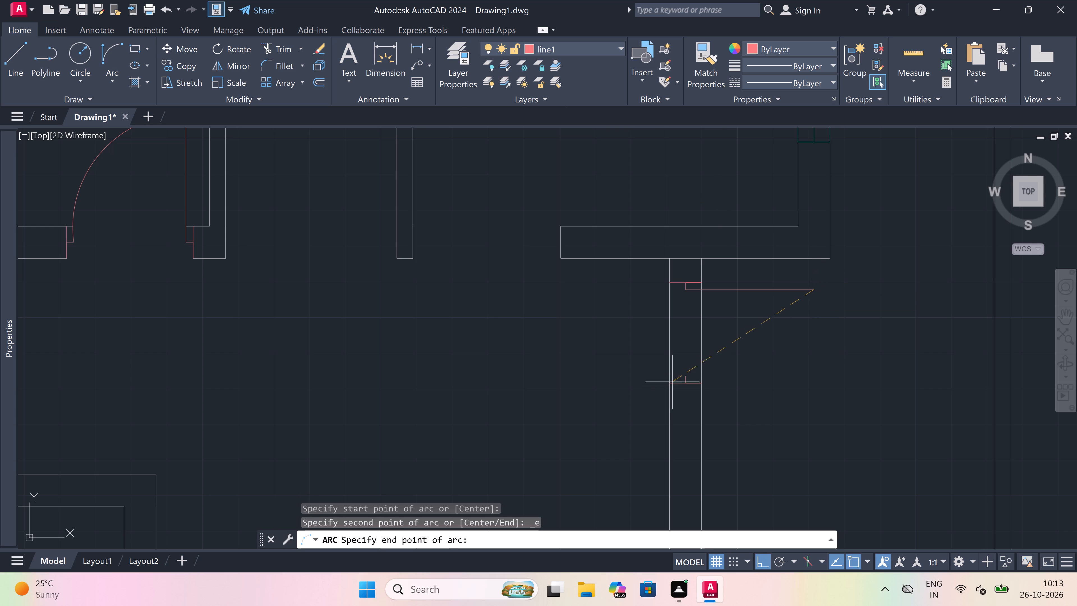
pyautogui.click(690, 376)
pyautogui.click(867, 405)
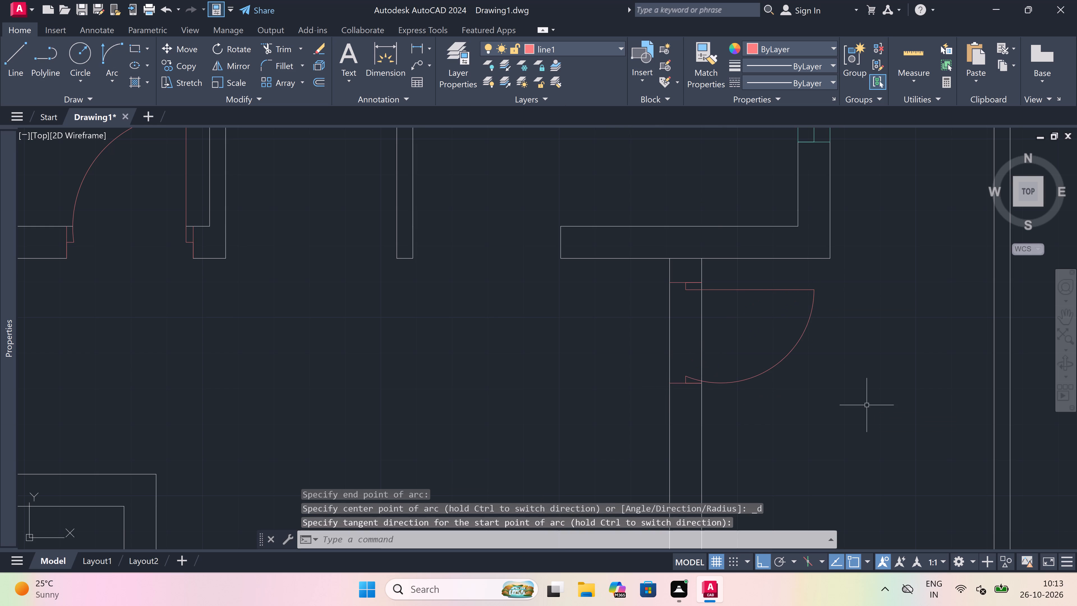
# Trim both wall faces between the door jambs, plus the wall line closing off the short stub above the door.
pyautogui.write('tr')
pyautogui.press('space')
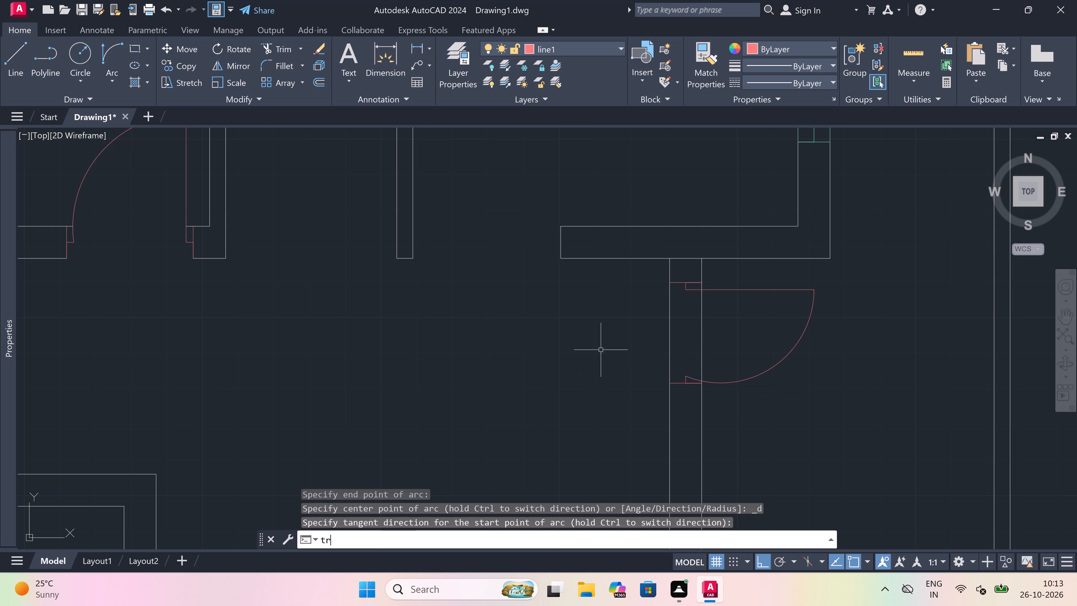
pyautogui.click(751, 306)
pyautogui.click(537, 353)
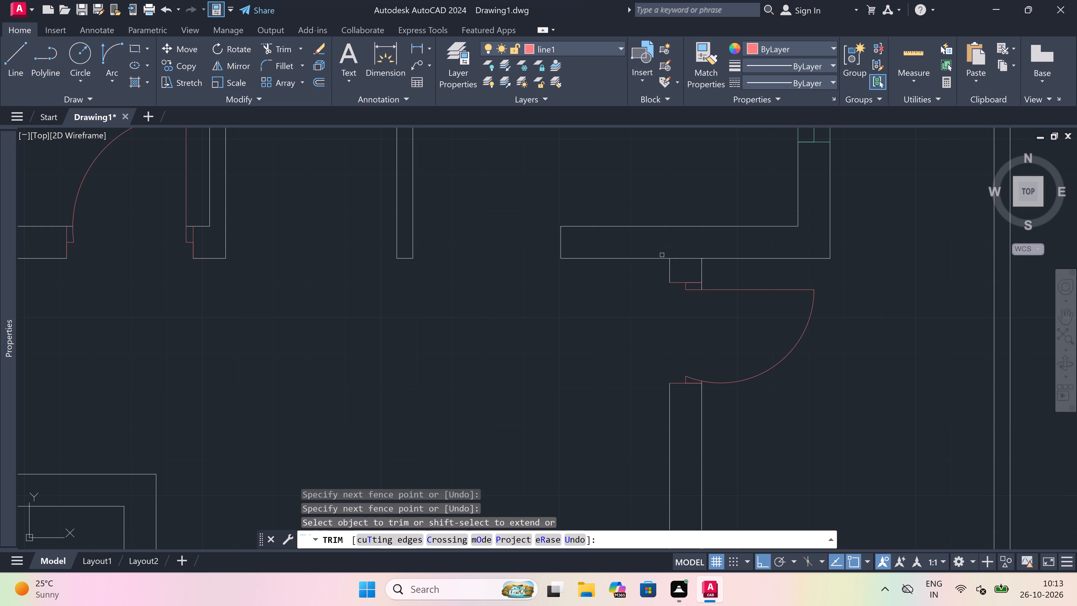
pyautogui.click(693, 259)
pyautogui.scroll(-2, 693, 259)
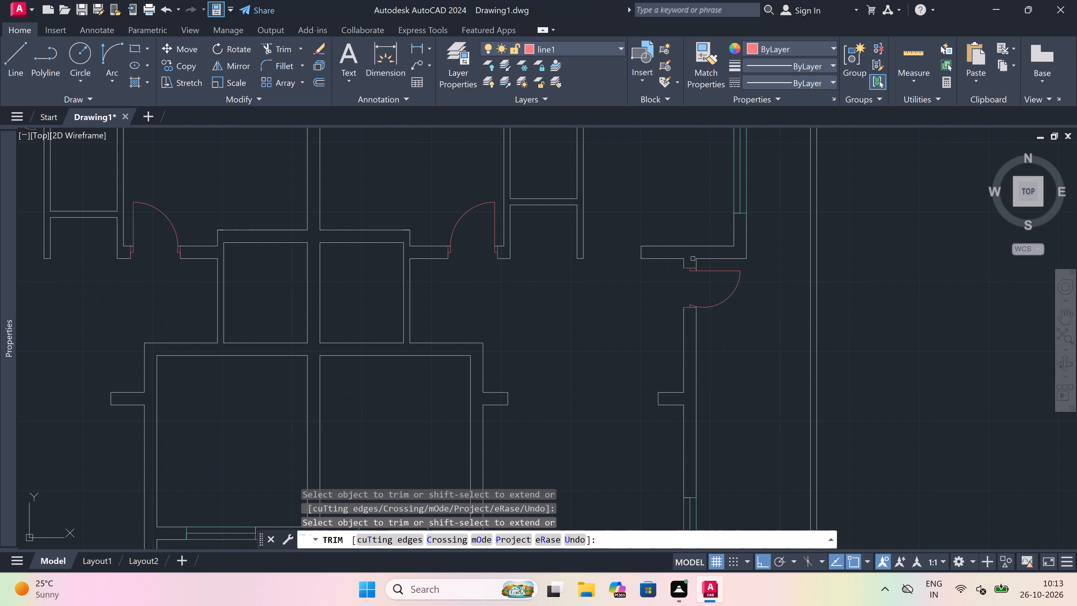
pyautogui.press('Escape')
# On layer line1, draw the left jamb across the lower-left central room's top wall near its outer corner, with a 2" stop and 3' downward leaf.
pyautogui.scroll(-4, 693, 258)
pyautogui.scroll(2, 662, 270)
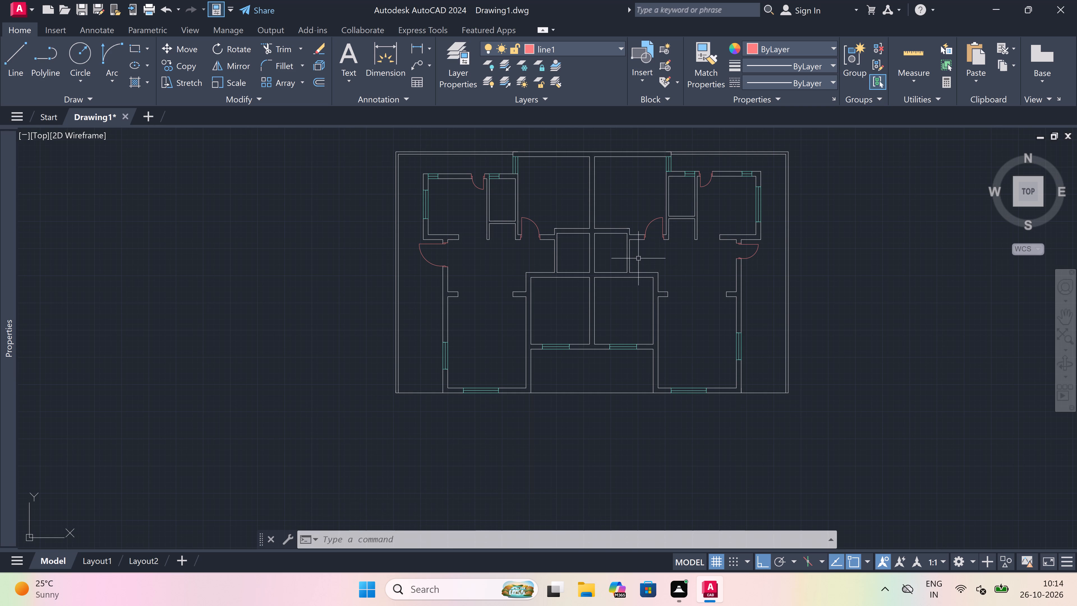
pyautogui.press('l')
pyautogui.press('space')
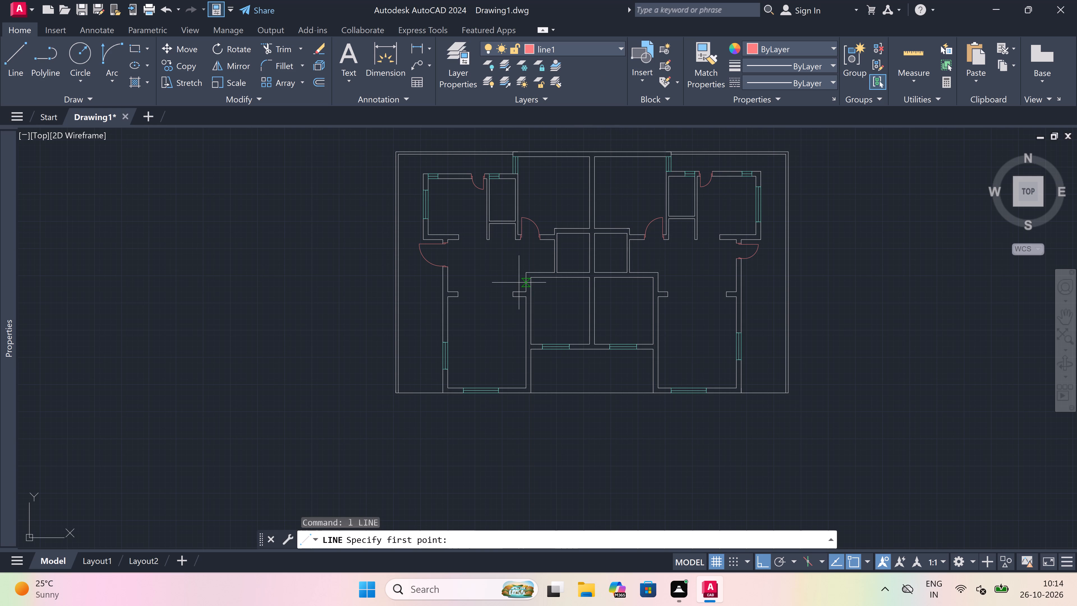
pyautogui.scroll(3, 518, 265)
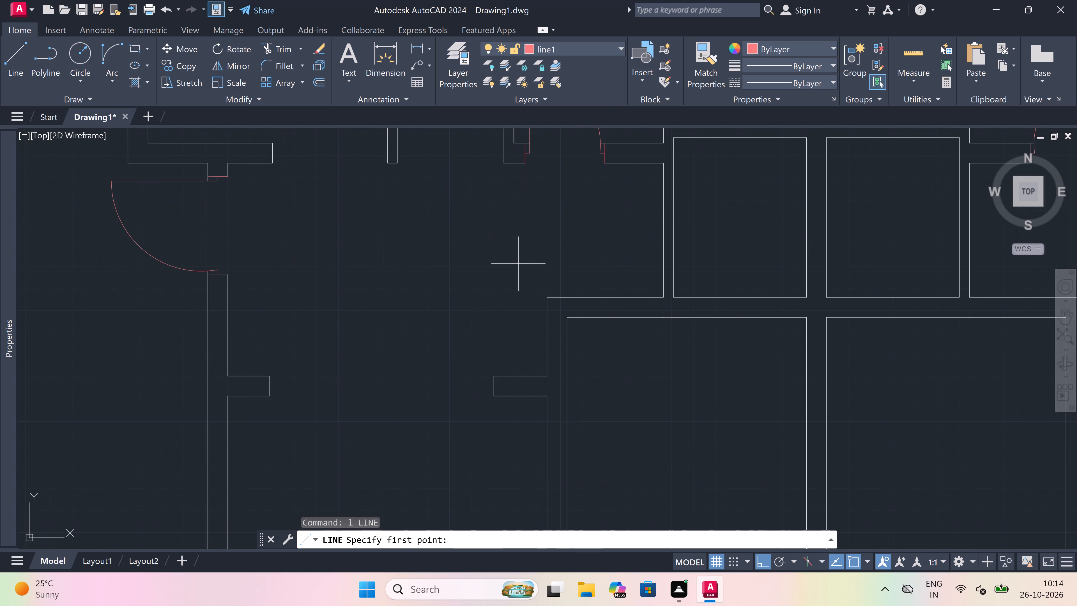
pyautogui.scroll(2, 593, 323)
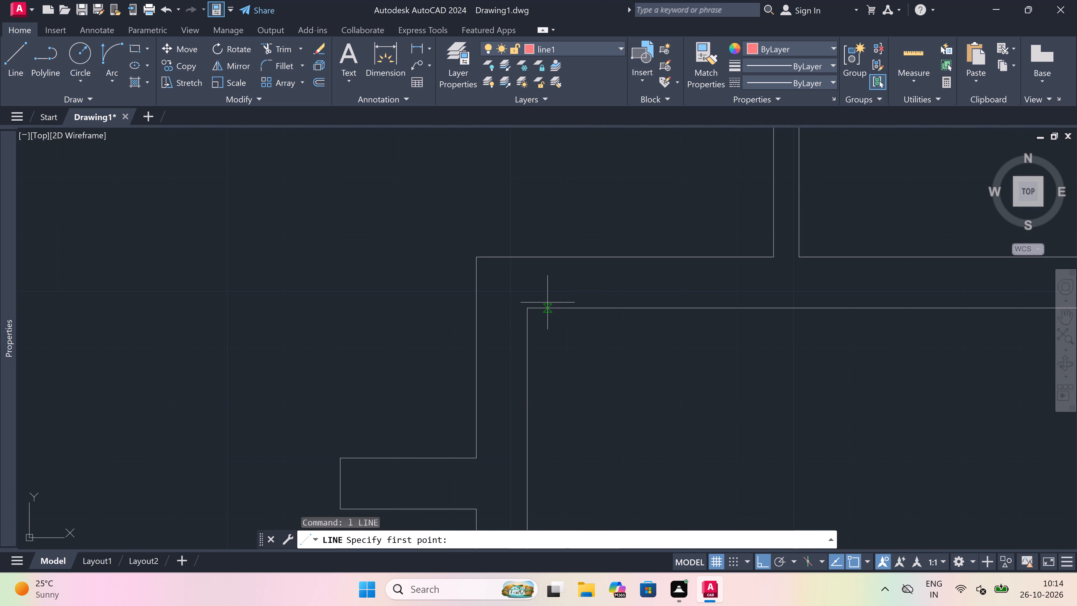
pyautogui.moveTo(546, 309); pyautogui.dragTo(543, 300)
pyautogui.click(542, 260)
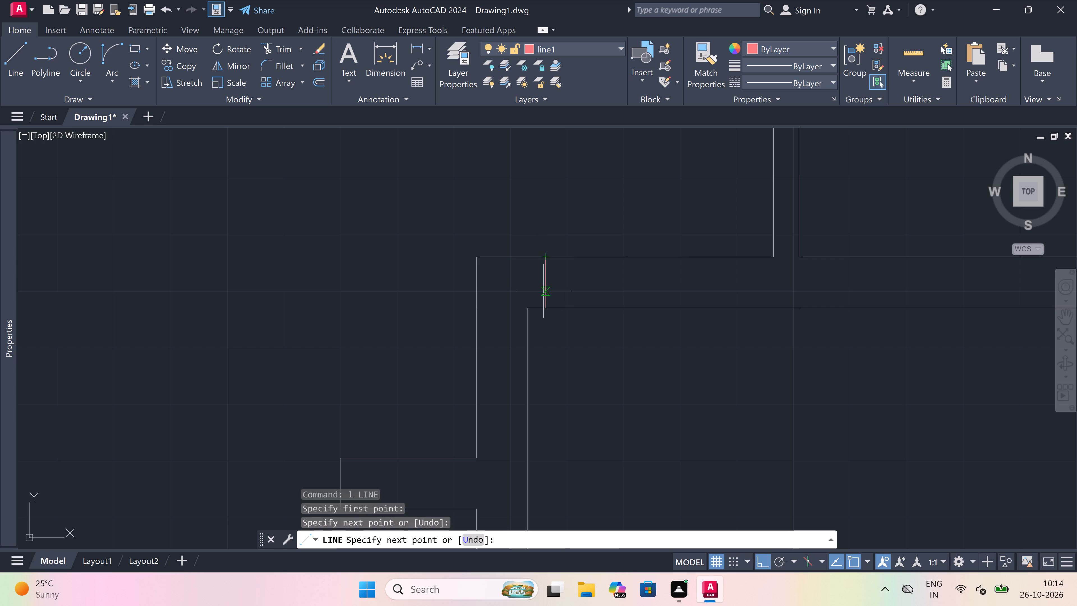
pyautogui.click(544, 286)
pyautogui.write('2"')
pyautogui.press('space')
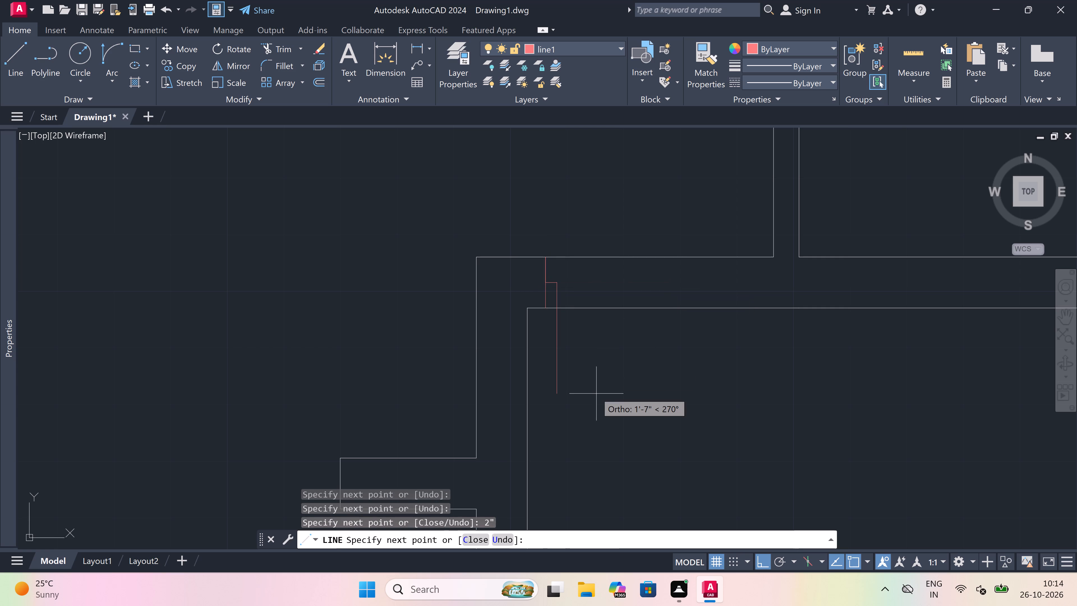
pyautogui.write("3'")
pyautogui.press('space')
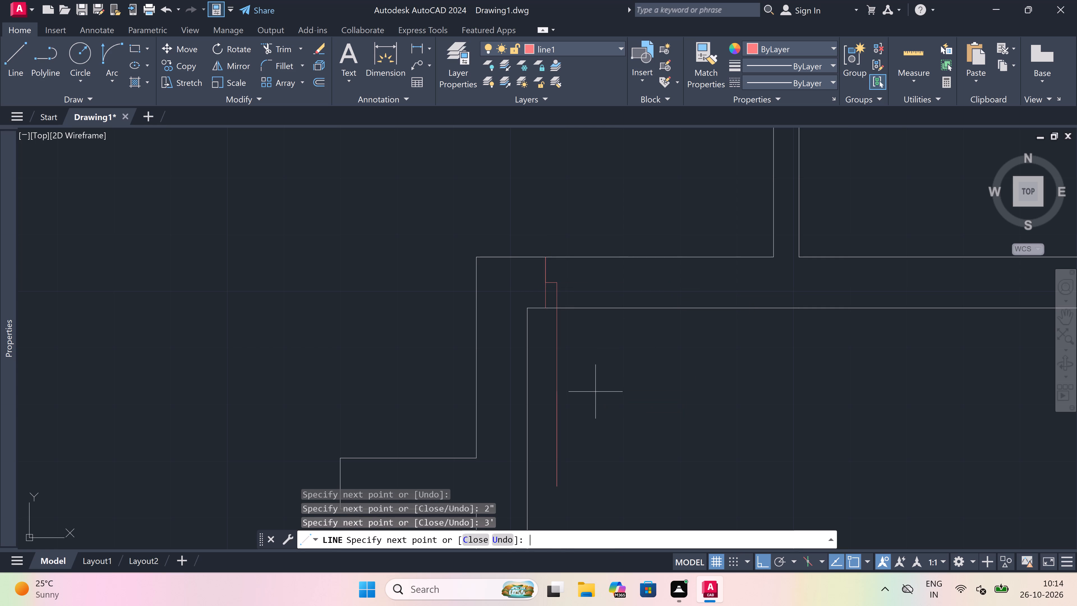
pyautogui.press('Escape')
# Draw the right jamb line across the same wall near the upper partition, adding a 2" stop toward the opening from its midpoint.
pyautogui.press('space')
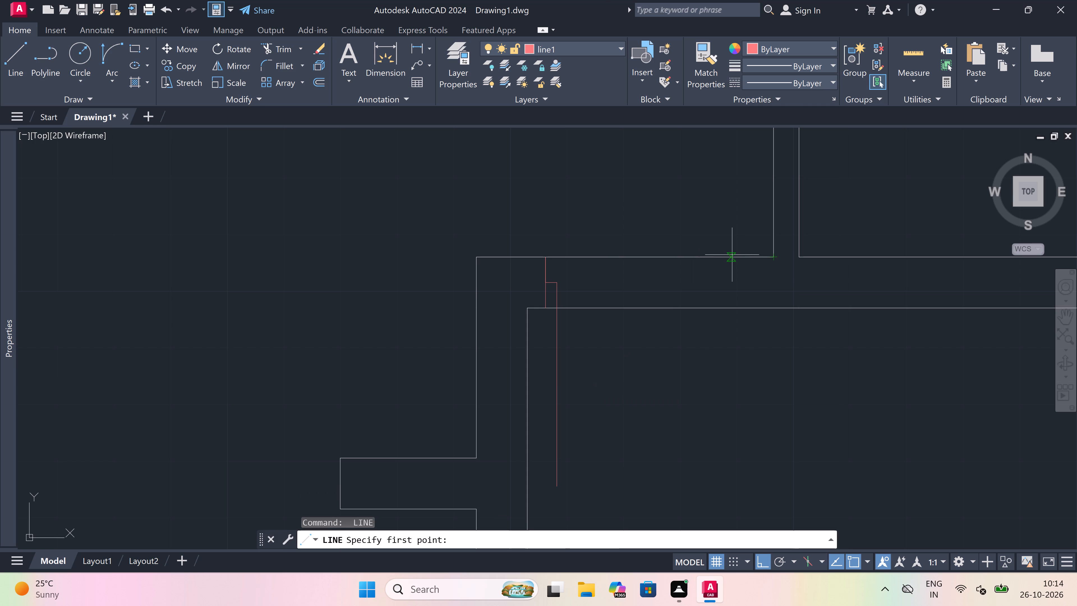
pyautogui.moveTo(750, 255); pyautogui.dragTo(753, 259)
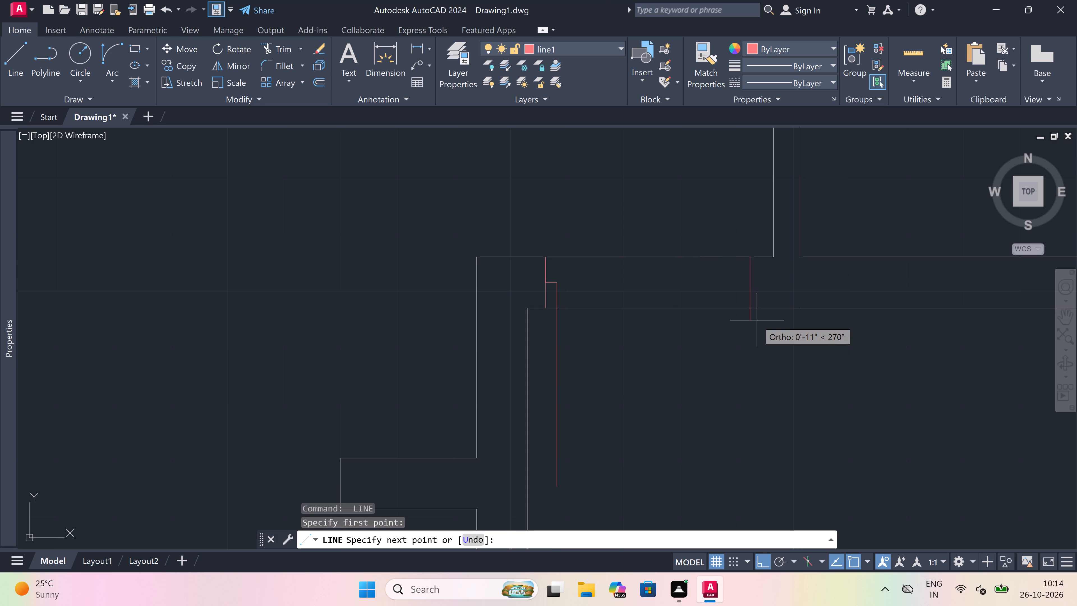
pyautogui.click(754, 308)
pyautogui.click(748, 282)
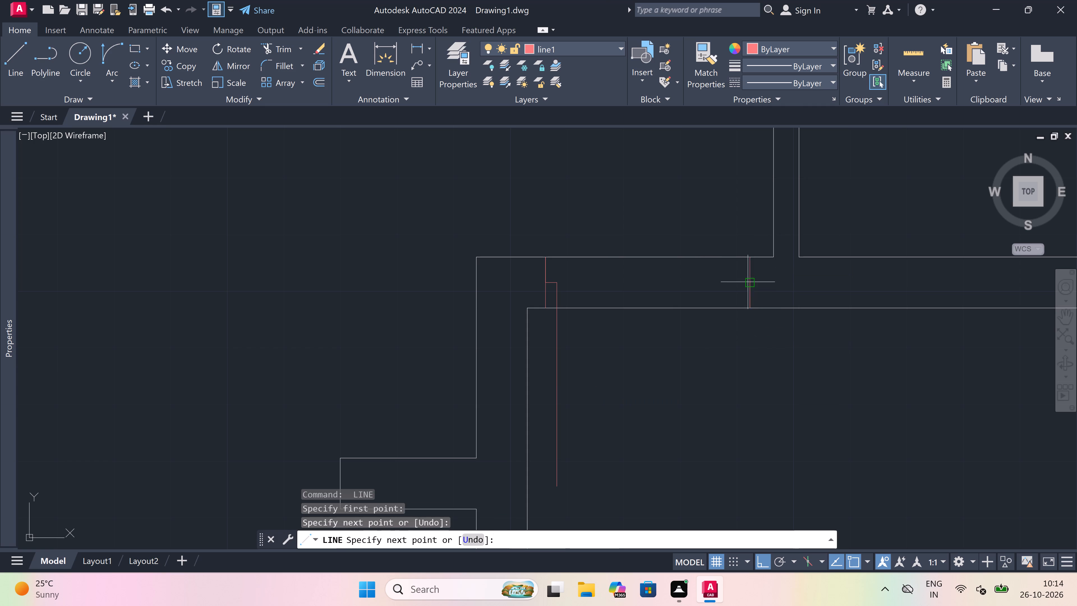
pyautogui.write('2"')
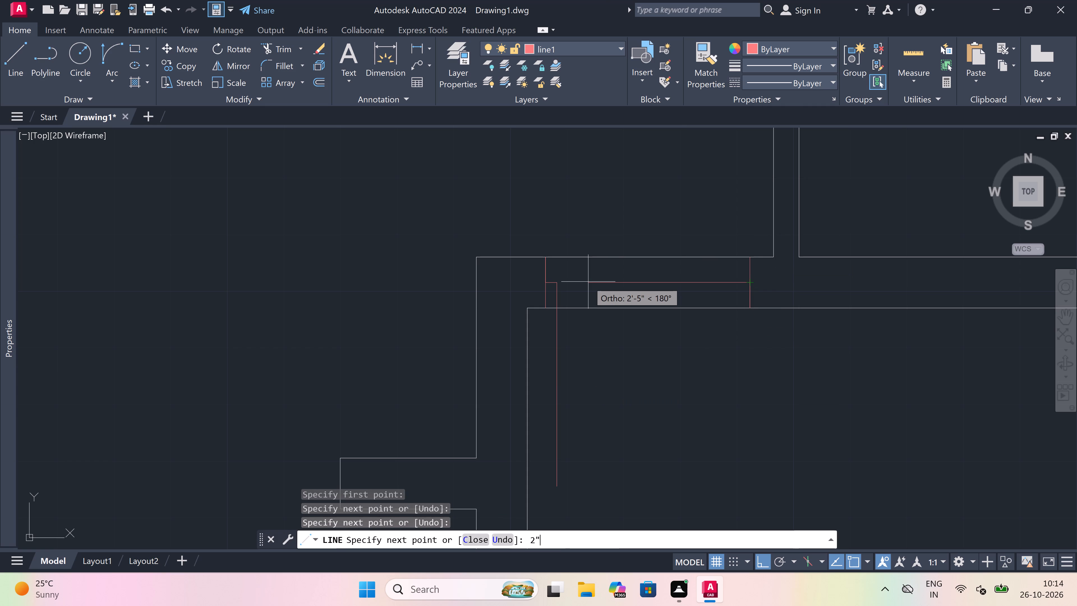
pyautogui.press('space')
pyautogui.press('Escape')
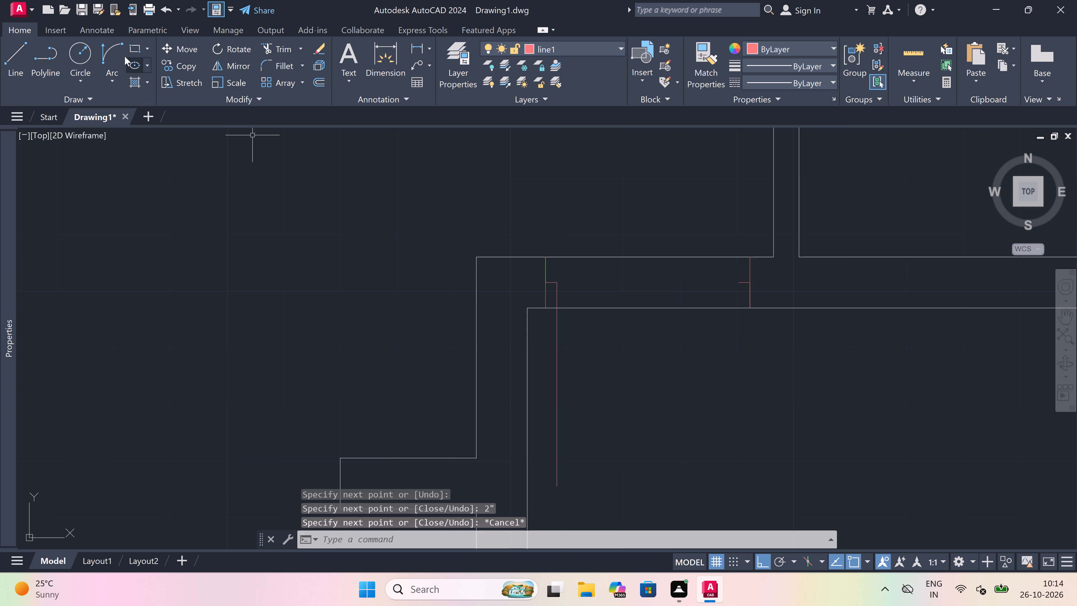
# Draw the door swing as a start-end-direction arc from the leaf's free end to the right jamb's stop.
pyautogui.click(103, 46)
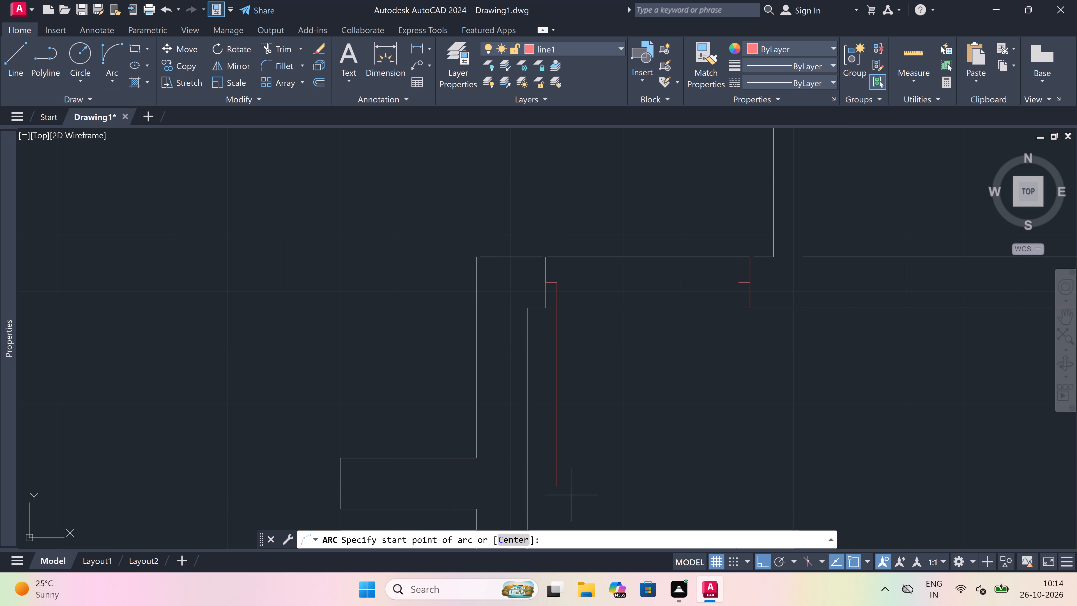
pyautogui.moveTo(554, 486); pyautogui.dragTo(579, 460)
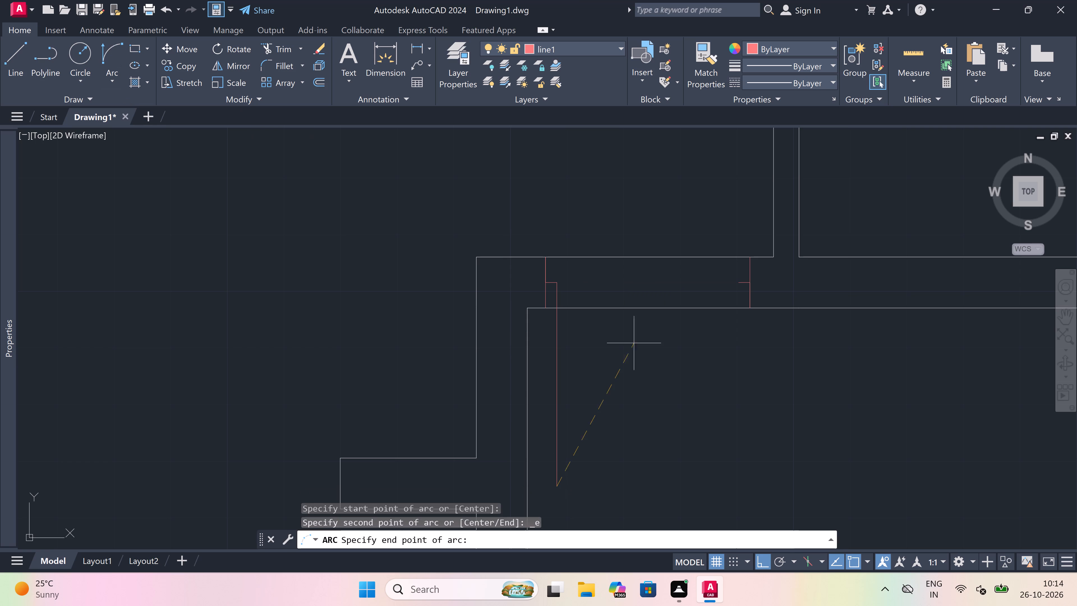
pyautogui.click(740, 282)
pyautogui.click(833, 437)
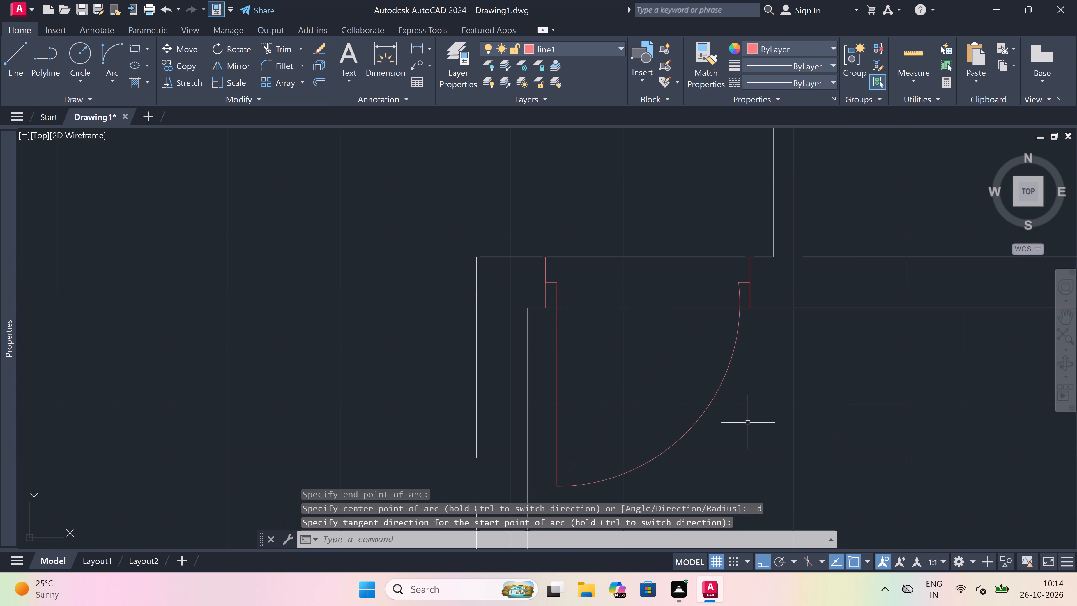
# Trim both wall faces across the lower-left central room's new door opening with one fence.
pyautogui.press('t')
pyautogui.press('r')
pyautogui.press('space')
pyautogui.moveTo(624, 242); pyautogui.dragTo(624, 245)
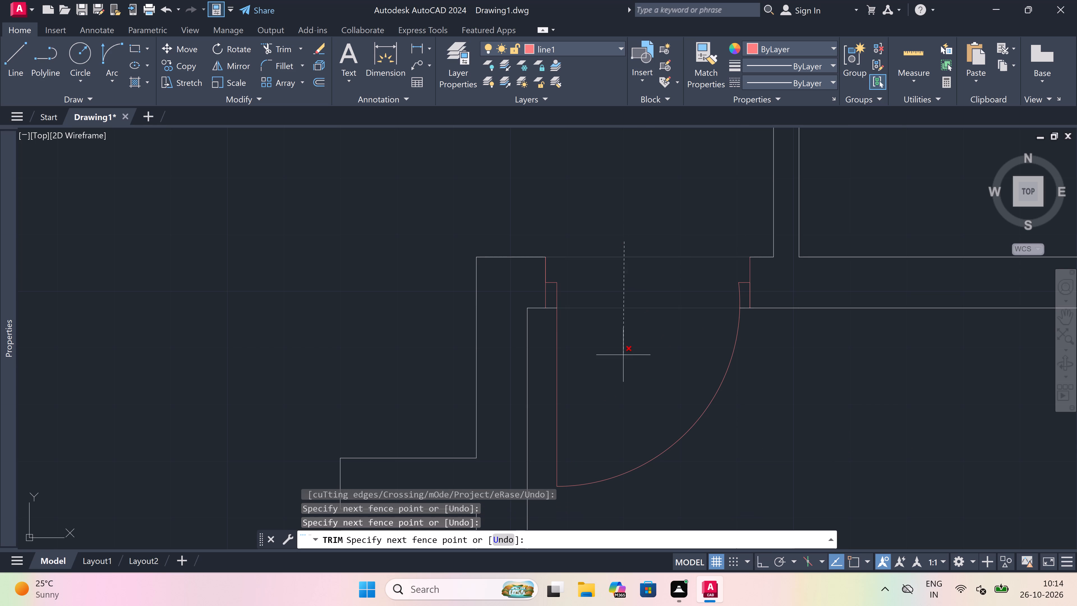
pyautogui.click(623, 357)
pyautogui.press('Escape')
# Draw the right jamb across the lower-right central room's top wall near its outer corner, with a 2" stop and 3' downward leaf.
pyautogui.scroll(-4, 623, 357)
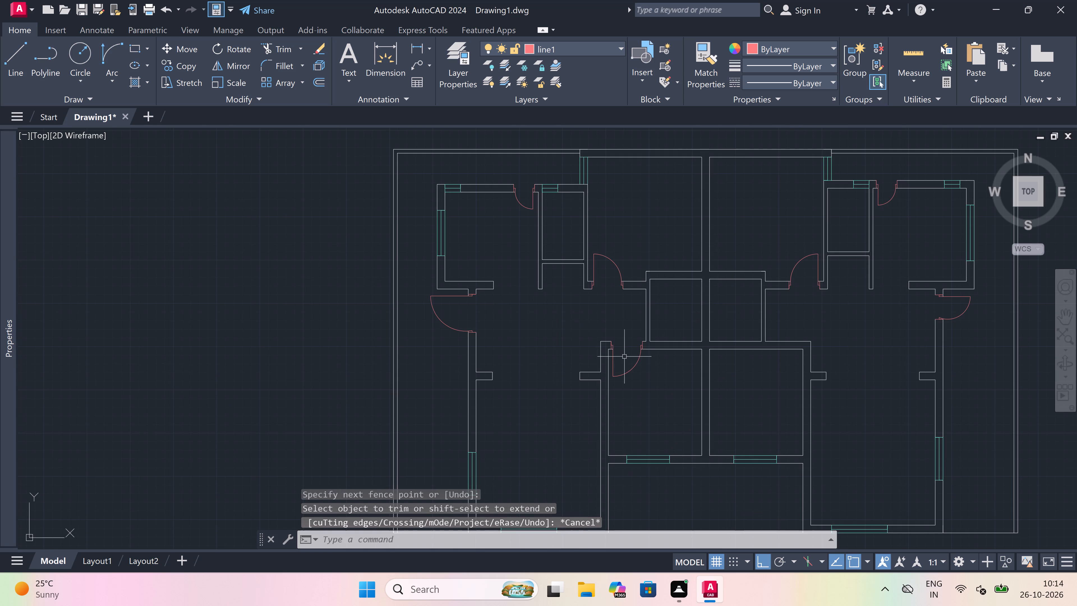
pyautogui.scroll(2, 868, 351)
pyautogui.press('l')
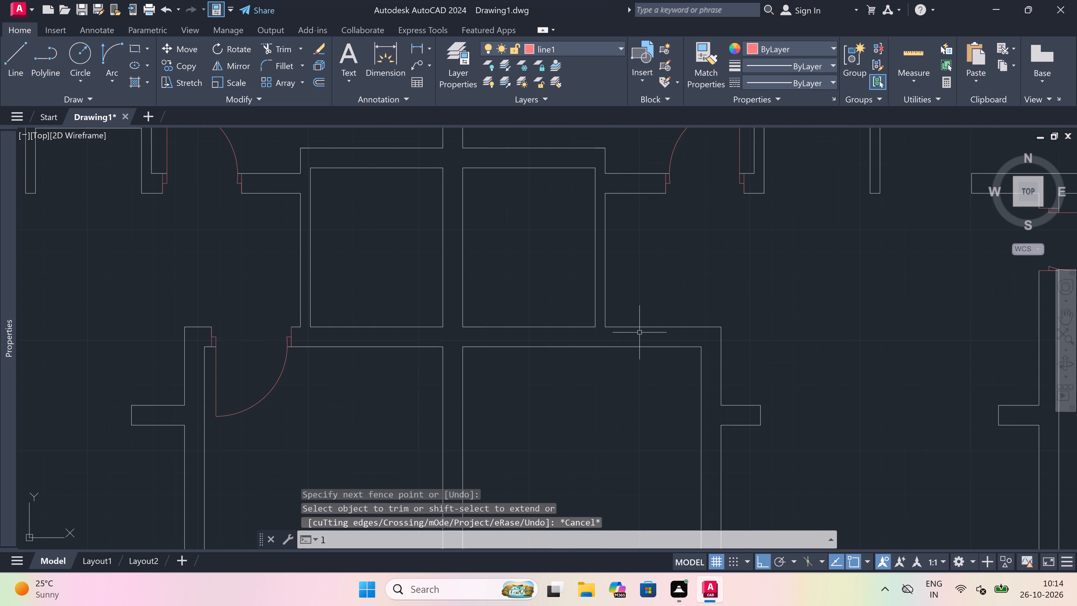
pyautogui.press('space')
pyautogui.scroll(1, 710, 348)
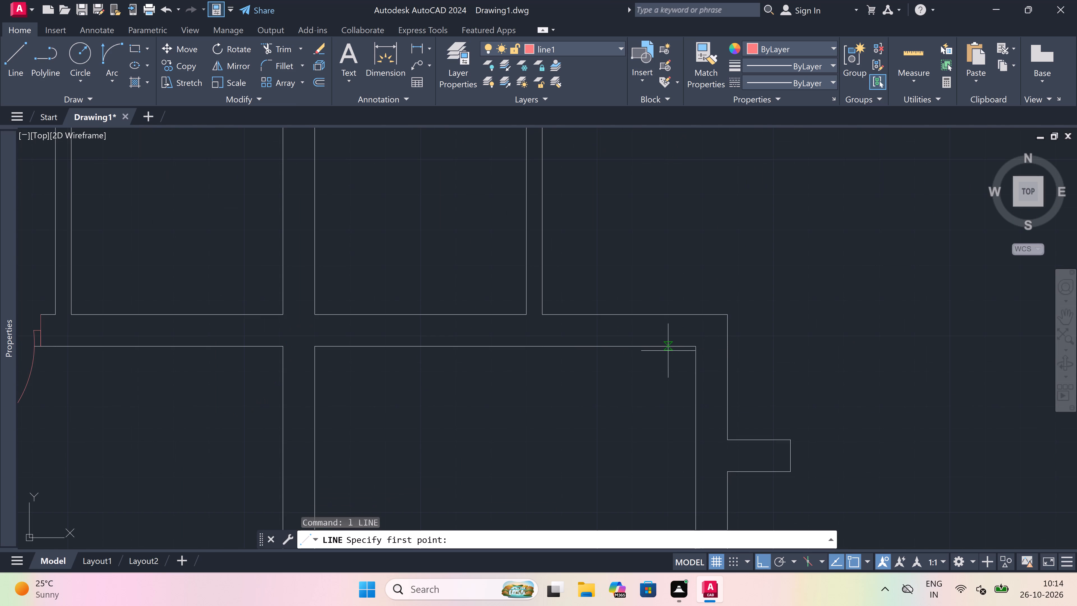
pyautogui.click(683, 346)
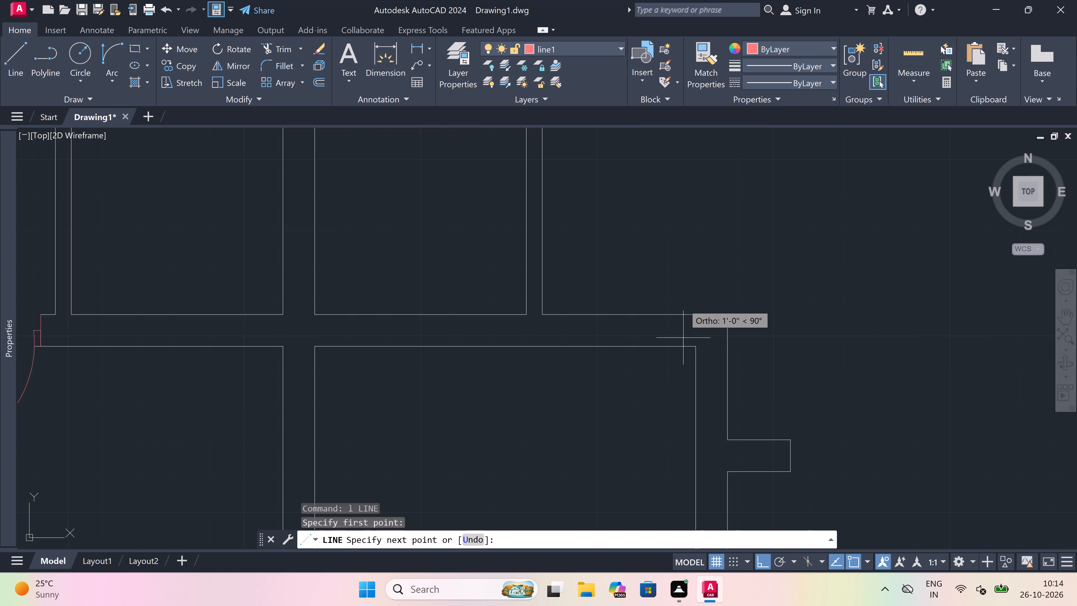
pyautogui.click(683, 315)
pyautogui.click(682, 333)
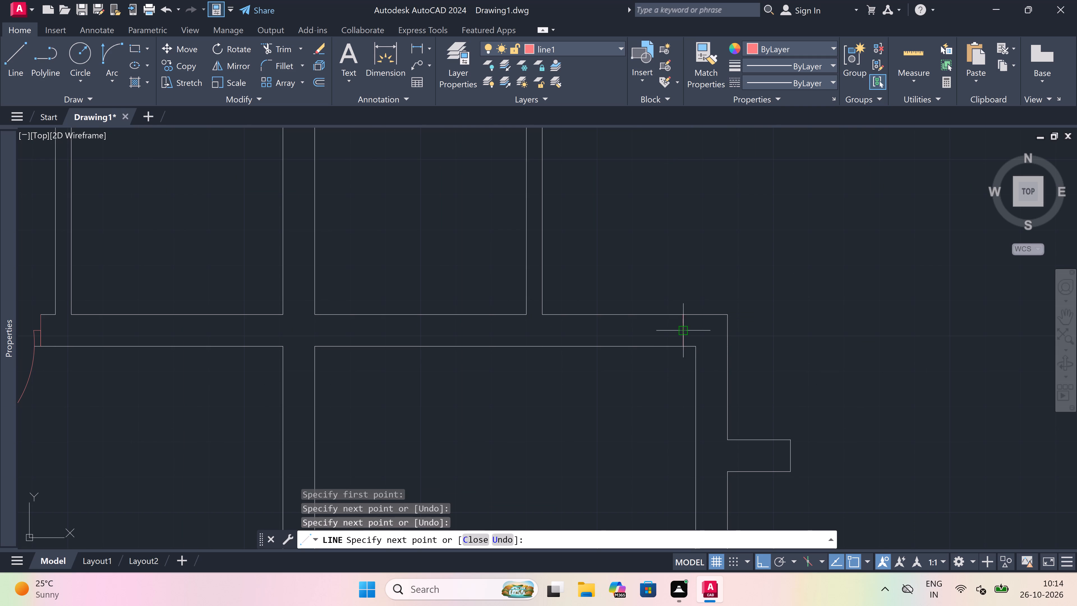
pyautogui.scroll(1, 582, 335)
pyautogui.write('2"')
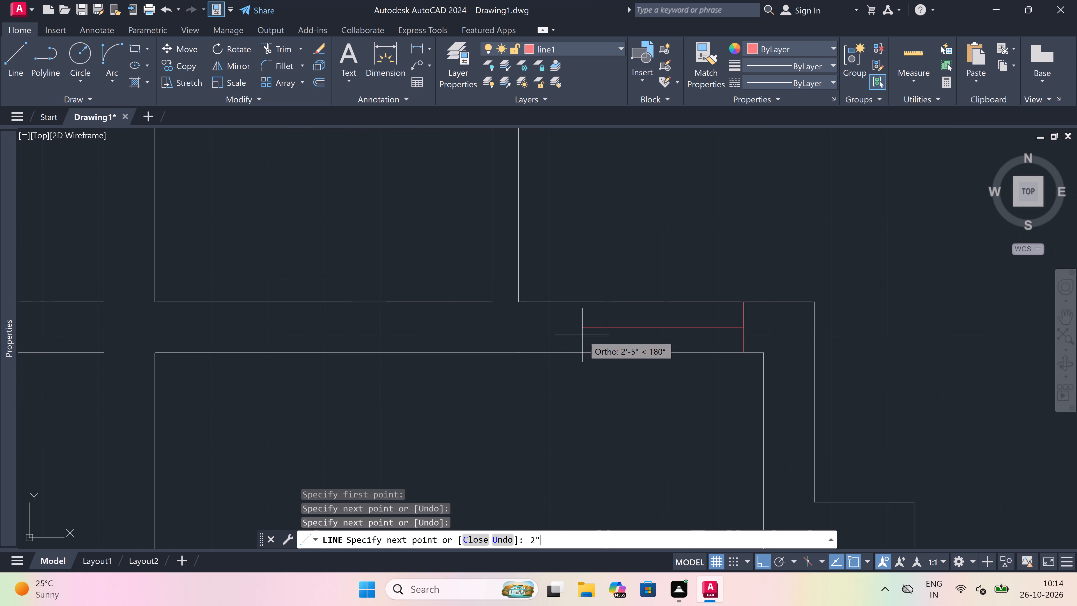
pyautogui.press('space')
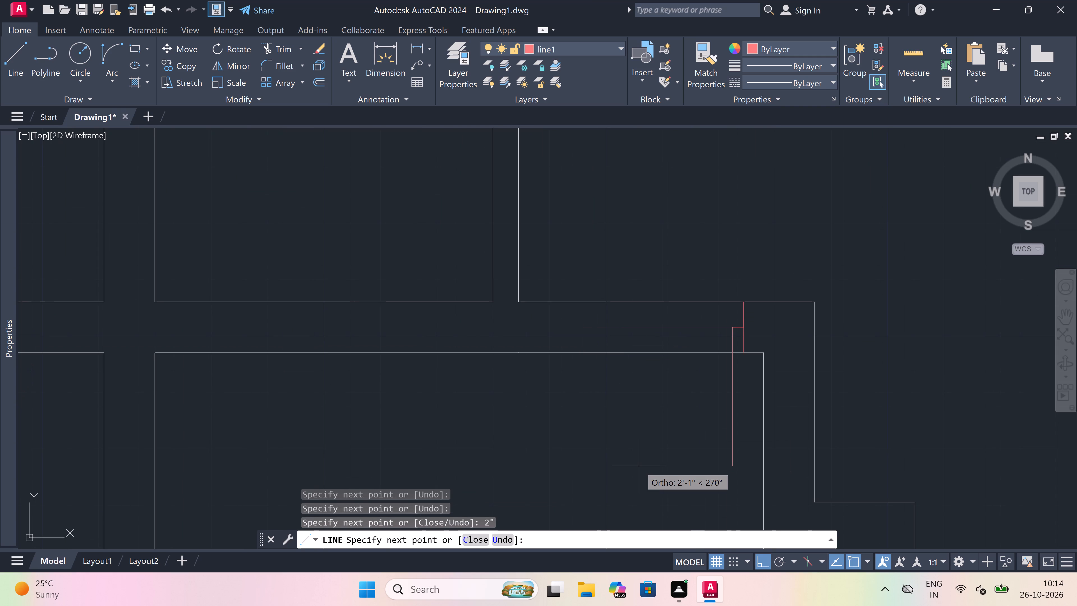
pyautogui.write("3'")
pyautogui.press('space')
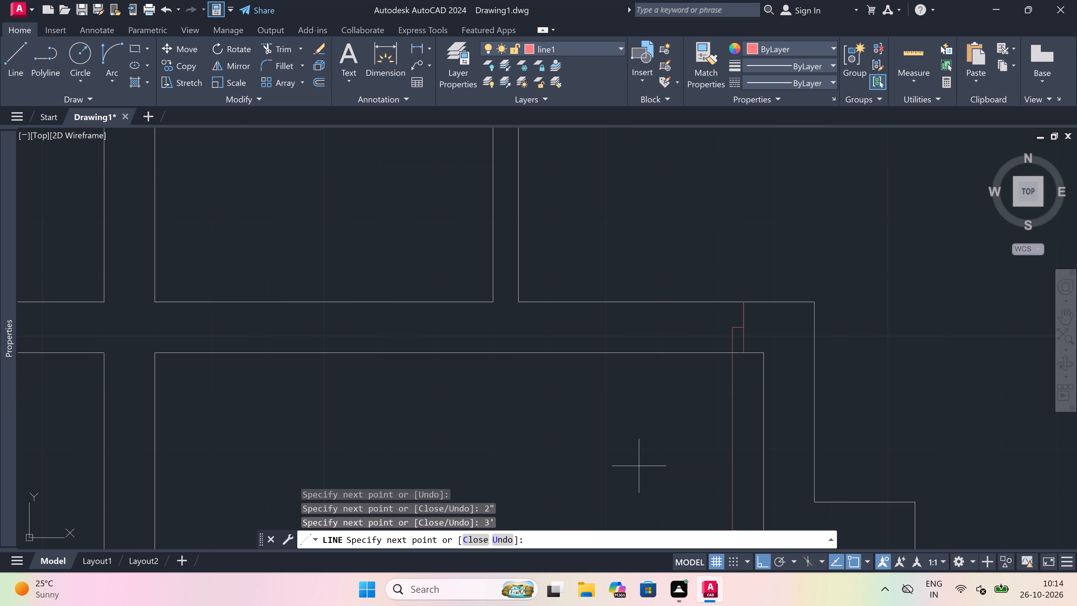
pyautogui.press('Escape')
# Draw the left jamb line across the same wall near the upper partition, adding a 2" stop toward the opening from its midpoint.
pyautogui.press('space')
pyautogui.scroll(-2, 599, 302)
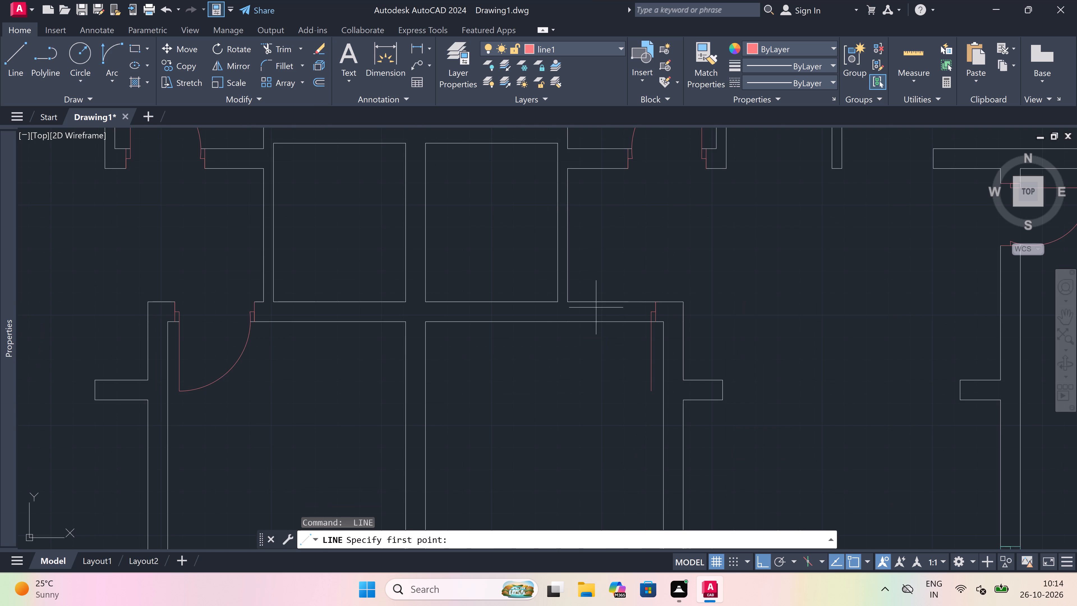
pyautogui.scroll(3, 593, 315)
pyautogui.scroll(-1, 593, 315)
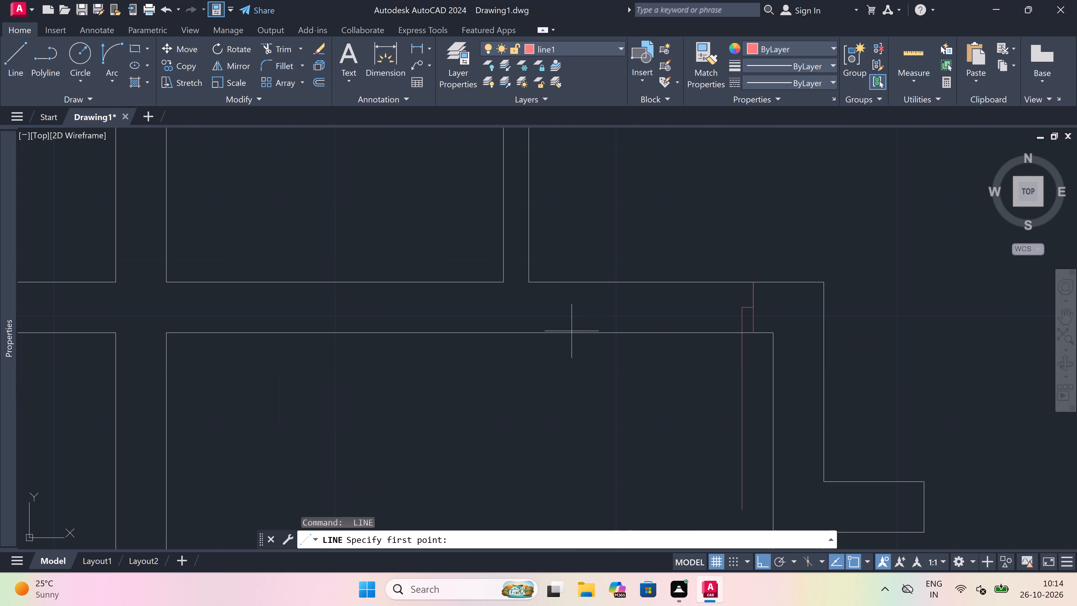
pyautogui.moveTo(557, 336); pyautogui.dragTo(557, 333)
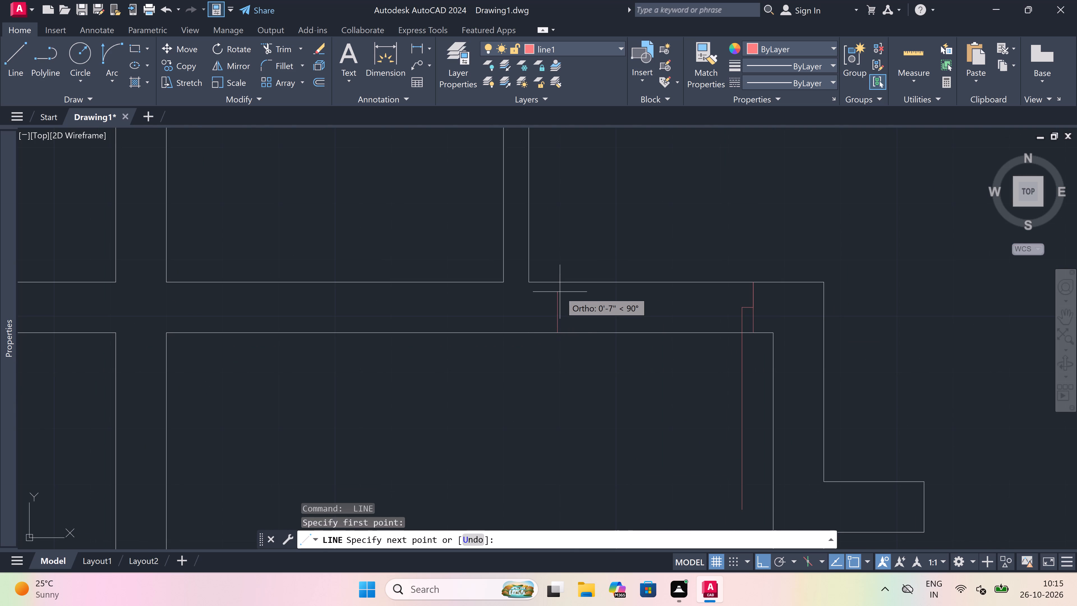
pyautogui.click(556, 284)
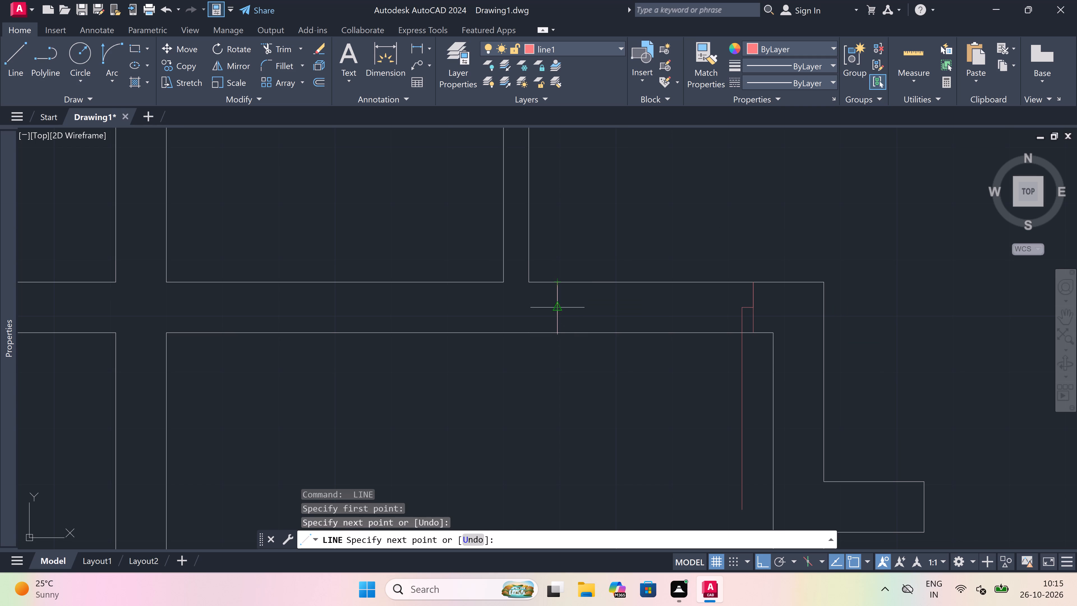
pyautogui.click(561, 309)
pyautogui.write('2"')
pyautogui.press('space')
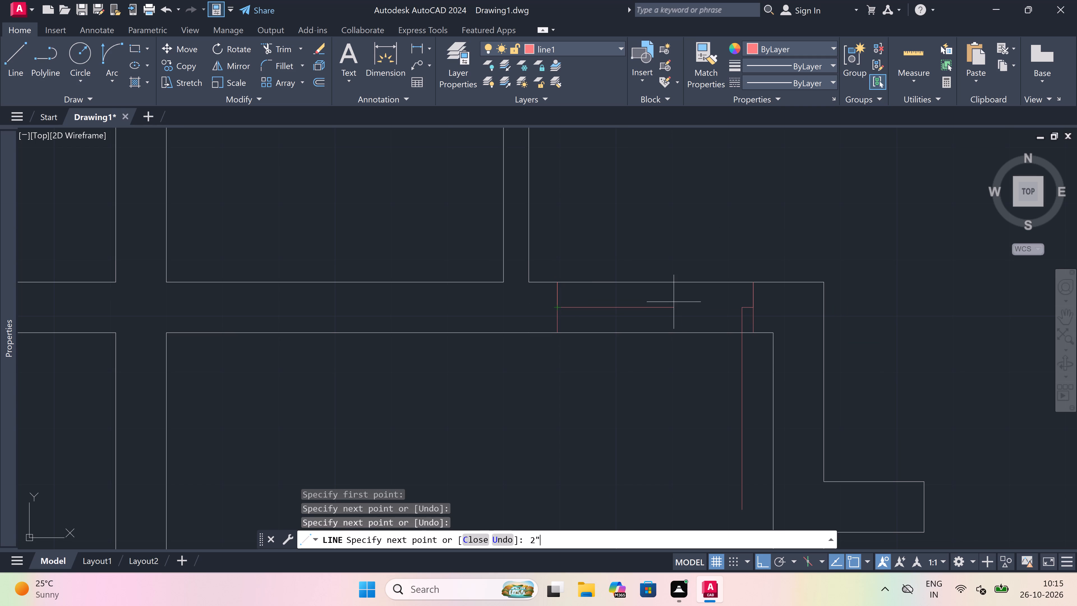
pyautogui.press('Escape')
# Draw the door swing as a start-end-direction arc from the leaf's free end to the left jamb's stop.
pyautogui.scroll(-3, 674, 300)
pyautogui.scroll(3, 675, 317)
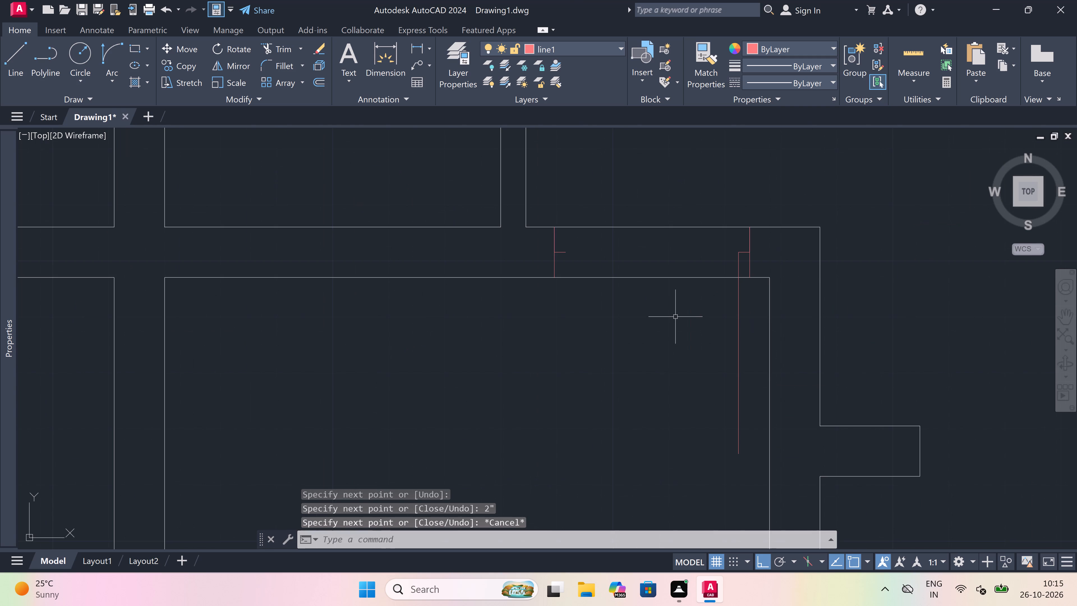
pyautogui.click(110, 53)
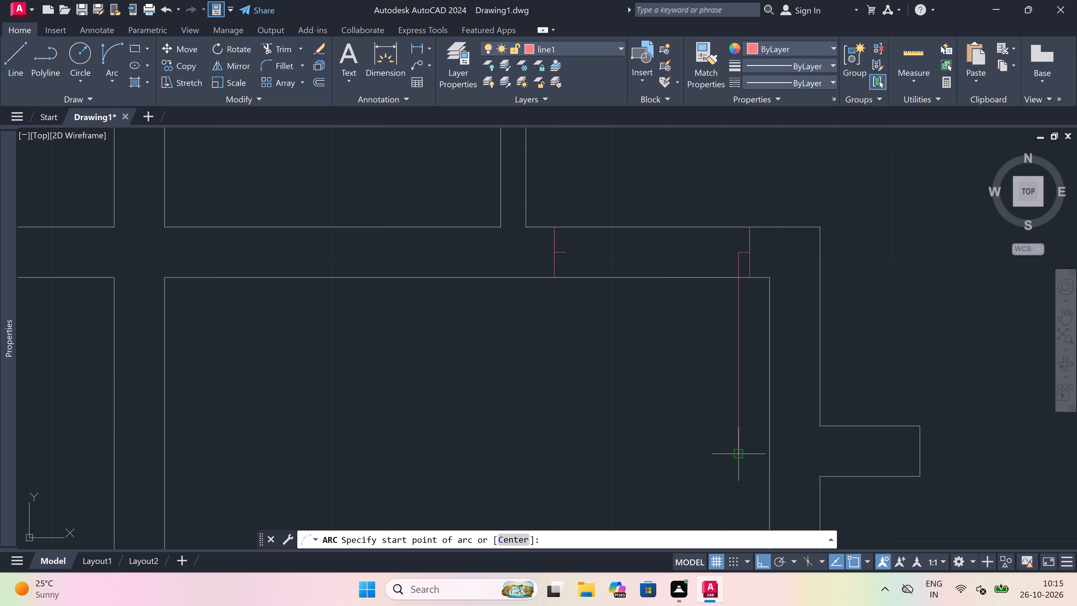
pyautogui.moveTo(738, 454); pyautogui.dragTo(729, 438)
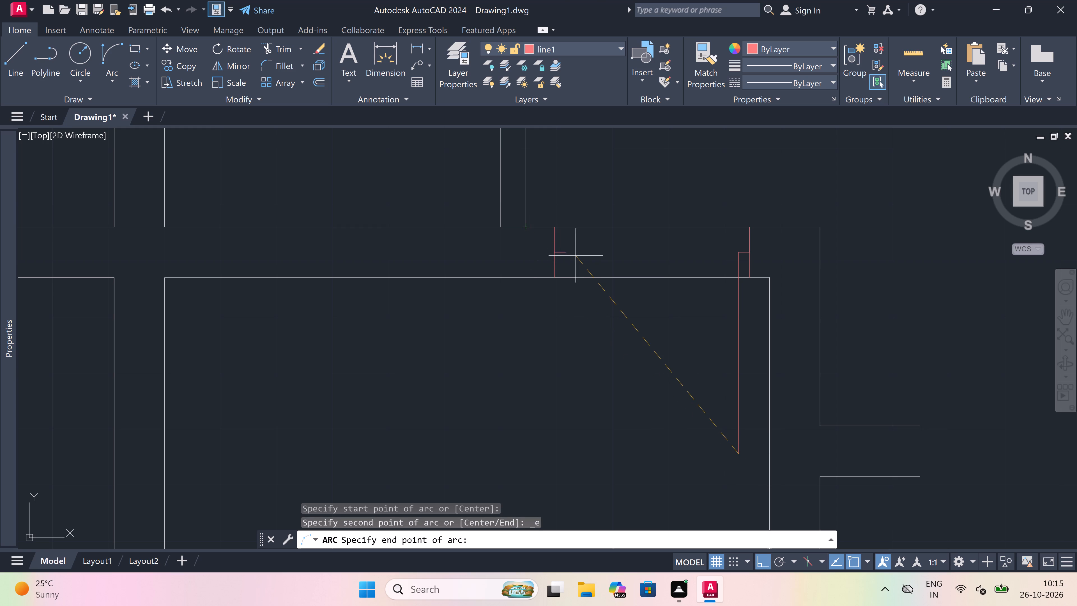
pyautogui.click(563, 248)
pyautogui.click(490, 365)
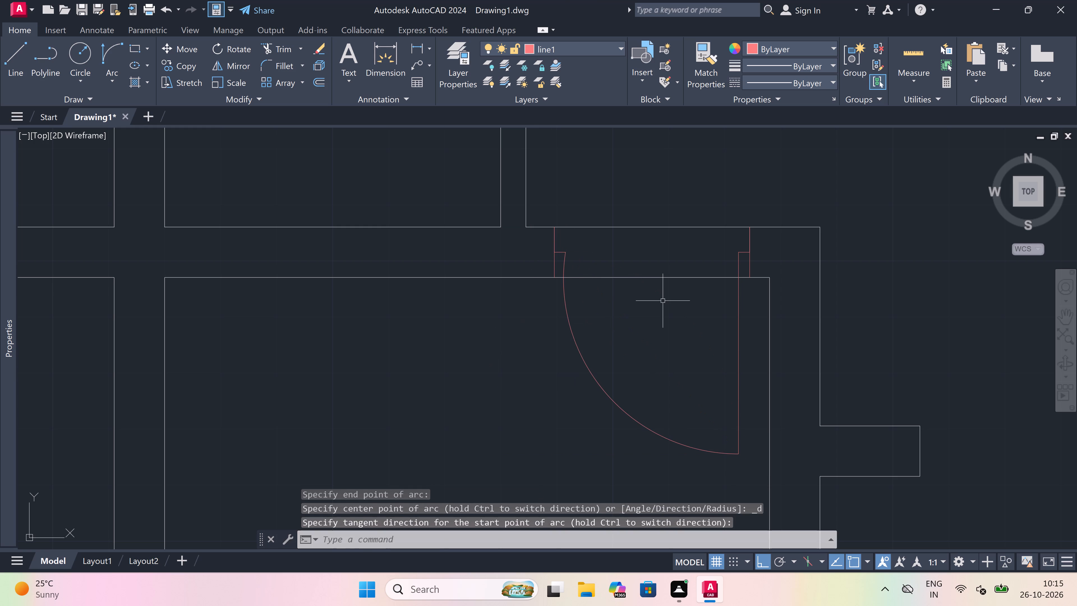
# Trim both wall faces across the lower-right central room's new door opening with one fence.
pyautogui.press('t')
pyautogui.press('r')
pyautogui.press('space')
pyautogui.click(664, 213)
pyautogui.click(664, 345)
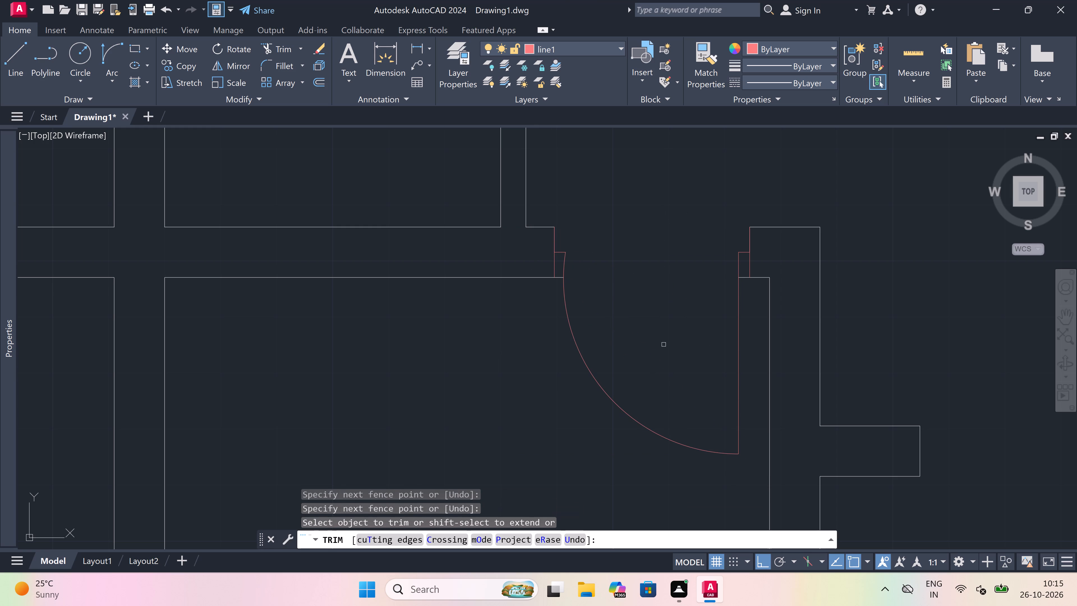
pyautogui.press('Escape')
pyautogui.scroll(-6, 663, 342)
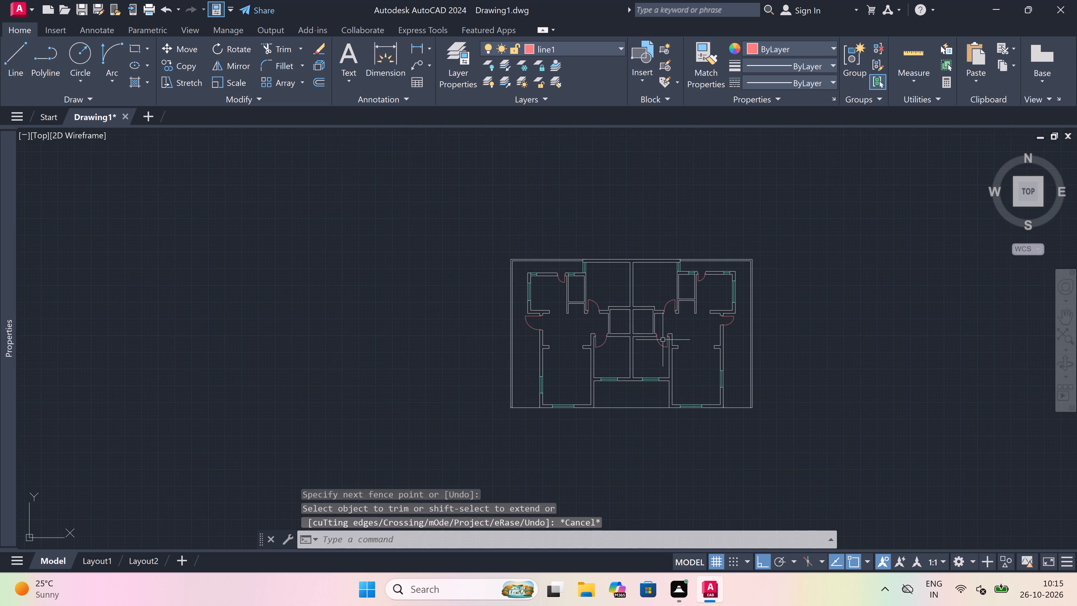
# Draw the lower jamb across the lower-left room's inner side wall near its bottom corner, with a 2" upward stop and 3' leaf into the room.
pyautogui.scroll(1, 648, 350)
pyautogui.press('l')
pyautogui.press('space')
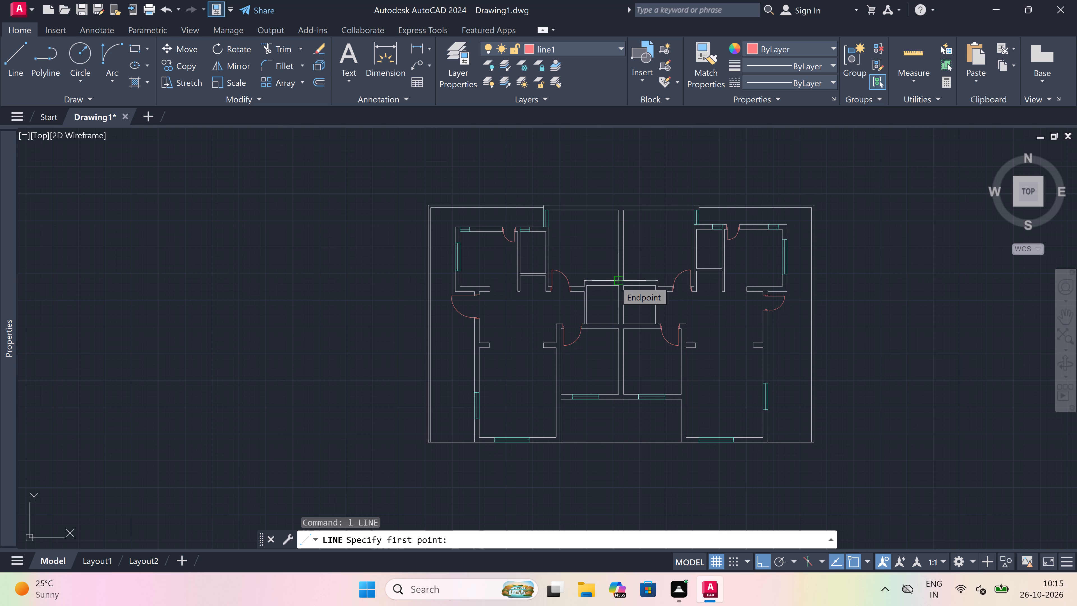
pyautogui.scroll(-1, 584, 247)
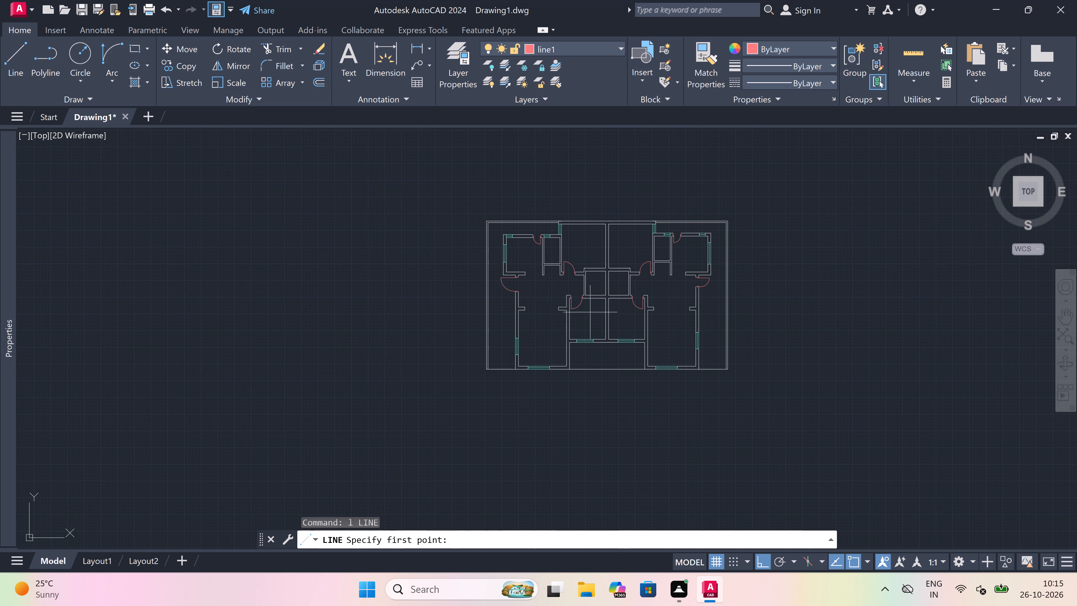
pyautogui.scroll(2, 595, 338)
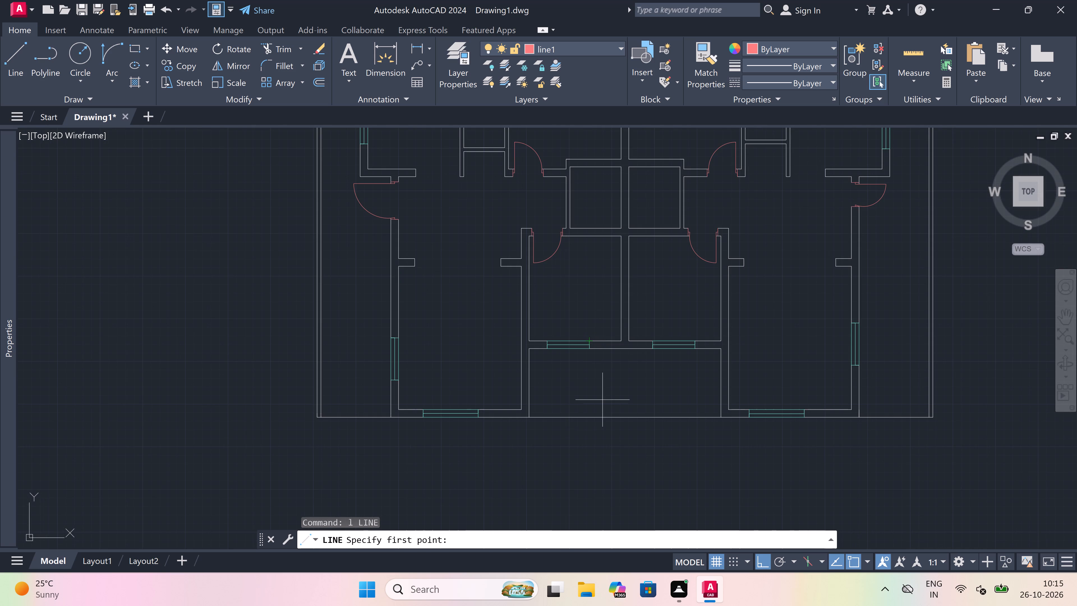
pyautogui.scroll(2, 525, 373)
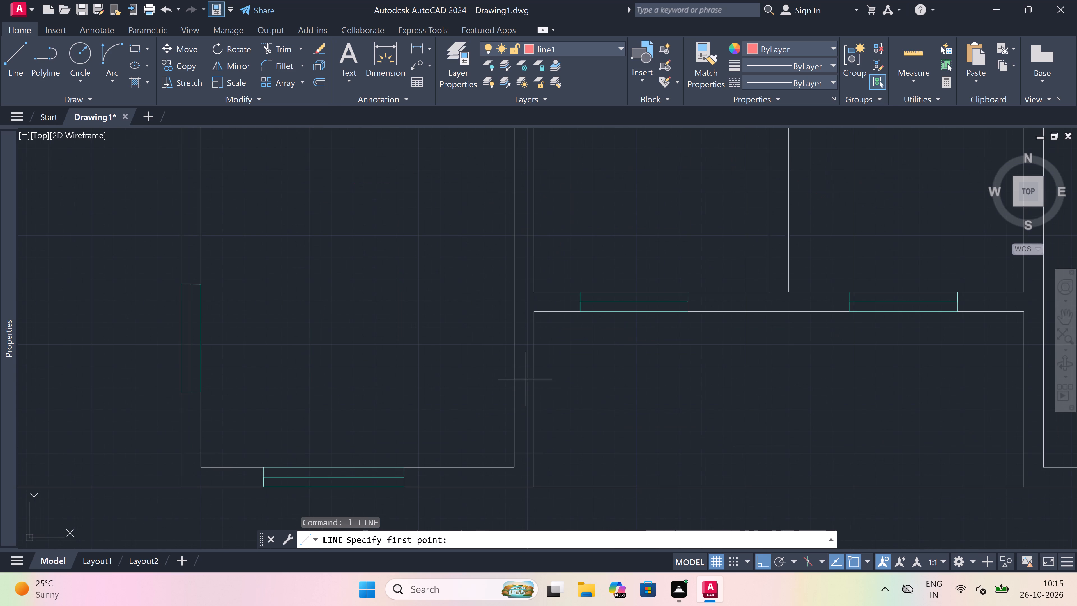
pyautogui.scroll(1, 503, 461)
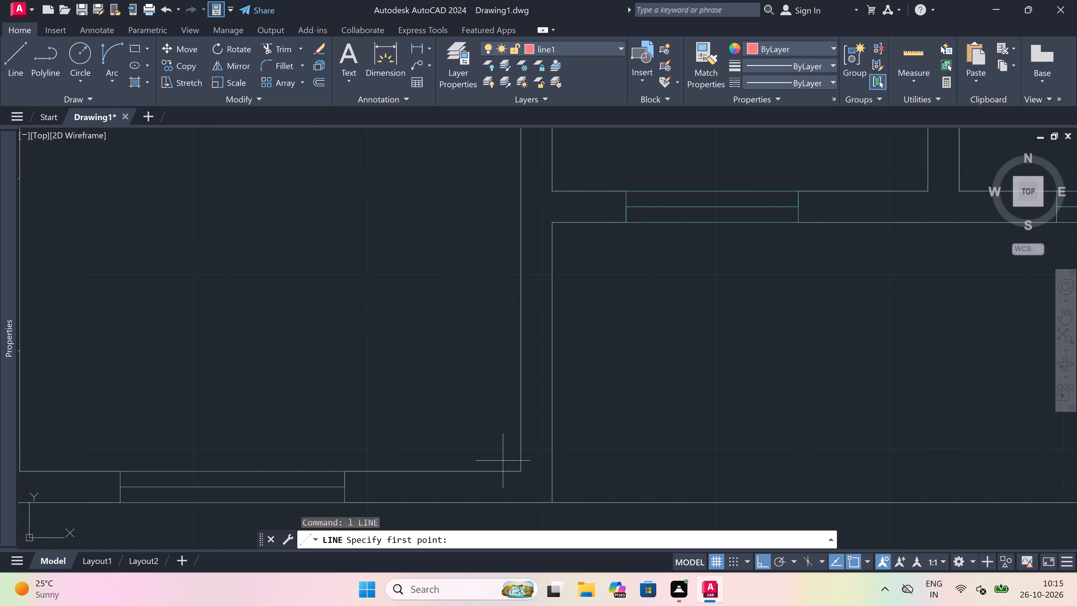
pyautogui.click(516, 455)
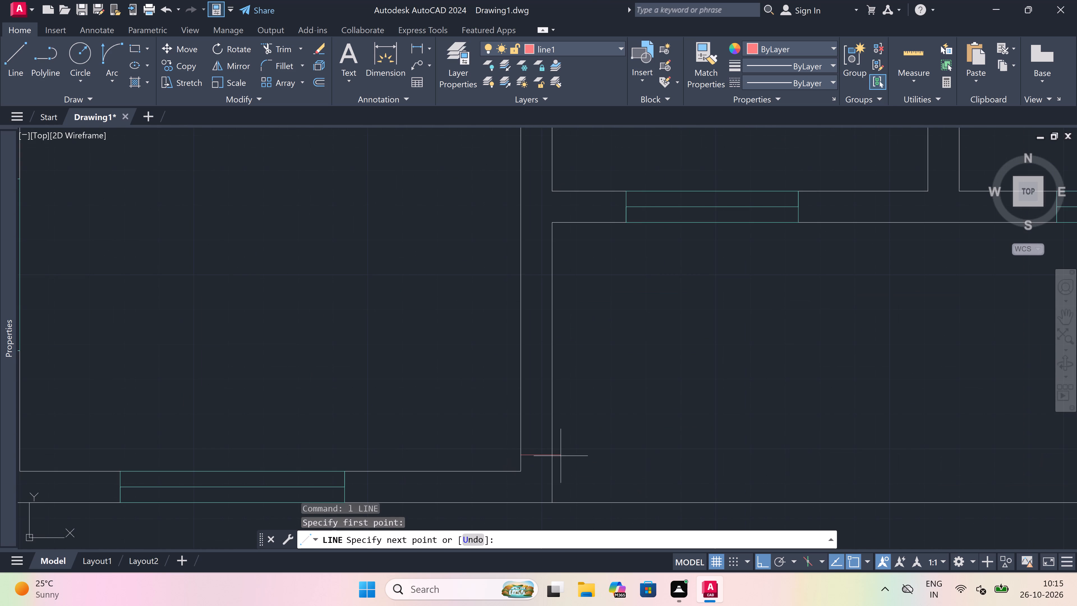
pyautogui.click(551, 457)
pyautogui.moveTo(536, 455); pyautogui.dragTo(536, 427)
pyautogui.write('2"')
pyautogui.press('space')
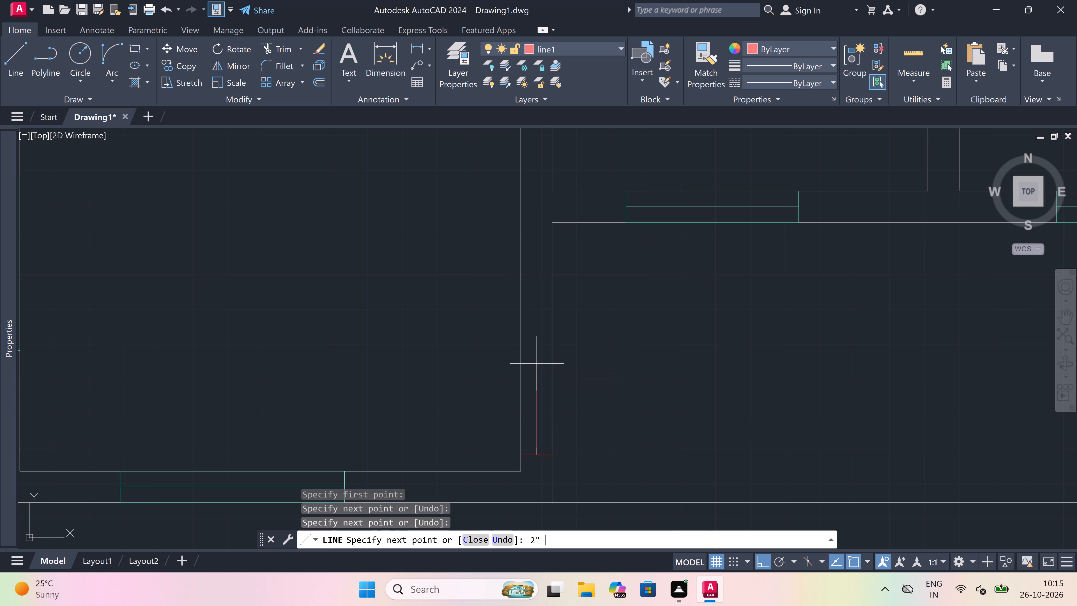
pyautogui.write("3'")
pyautogui.press('space')
pyautogui.press('Escape')
# Draw the upper jamb line across the same wall above the leaf, adding a 2" downward stop from its midpoint.
pyautogui.press('space')
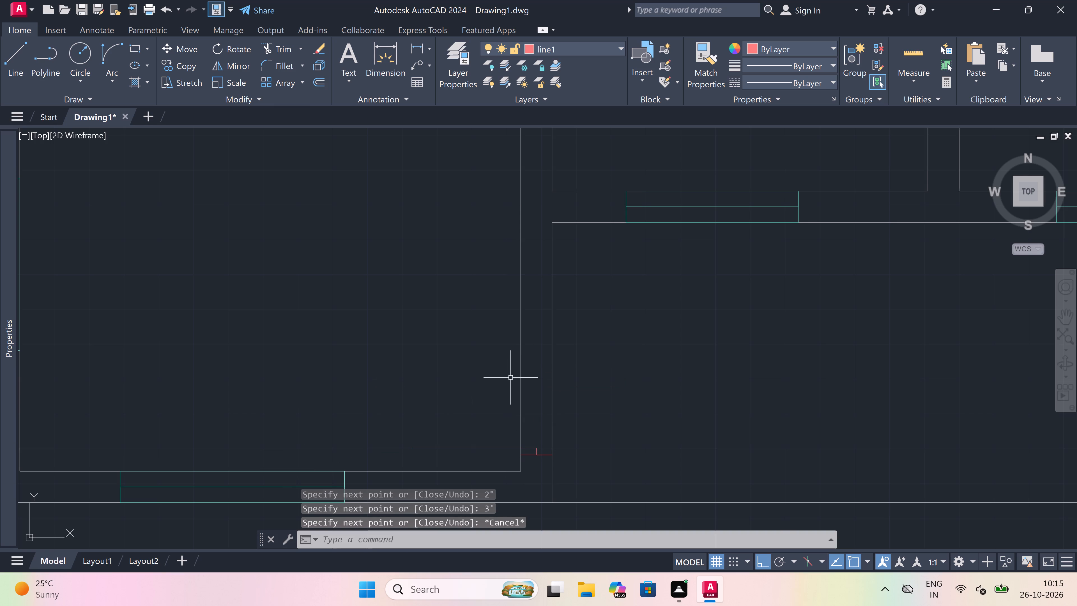
pyautogui.click(521, 342)
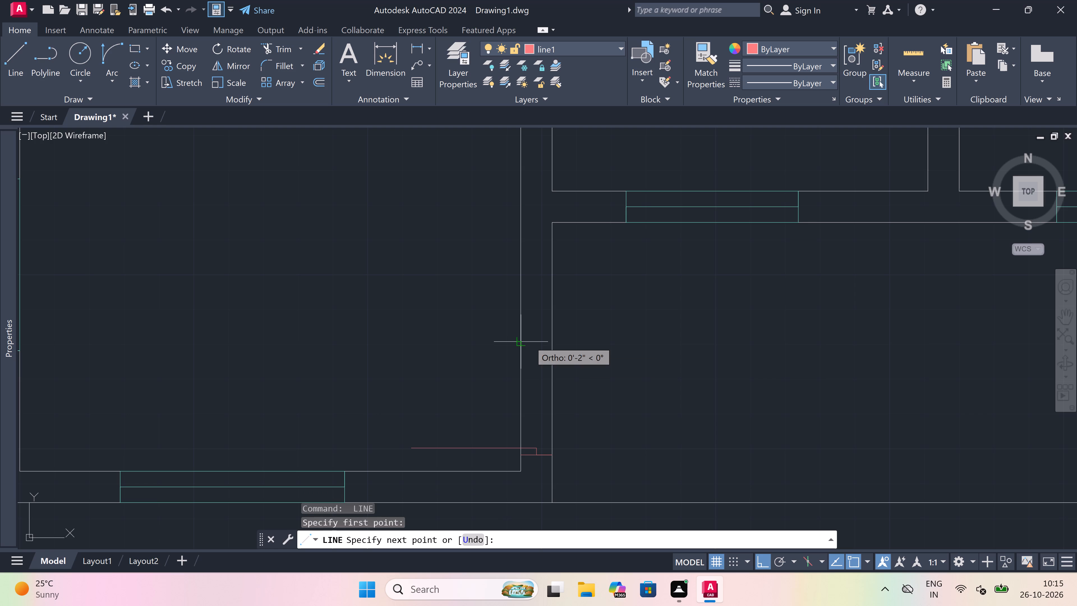
pyautogui.click(554, 344)
pyautogui.moveTo(534, 343); pyautogui.dragTo(532, 404)
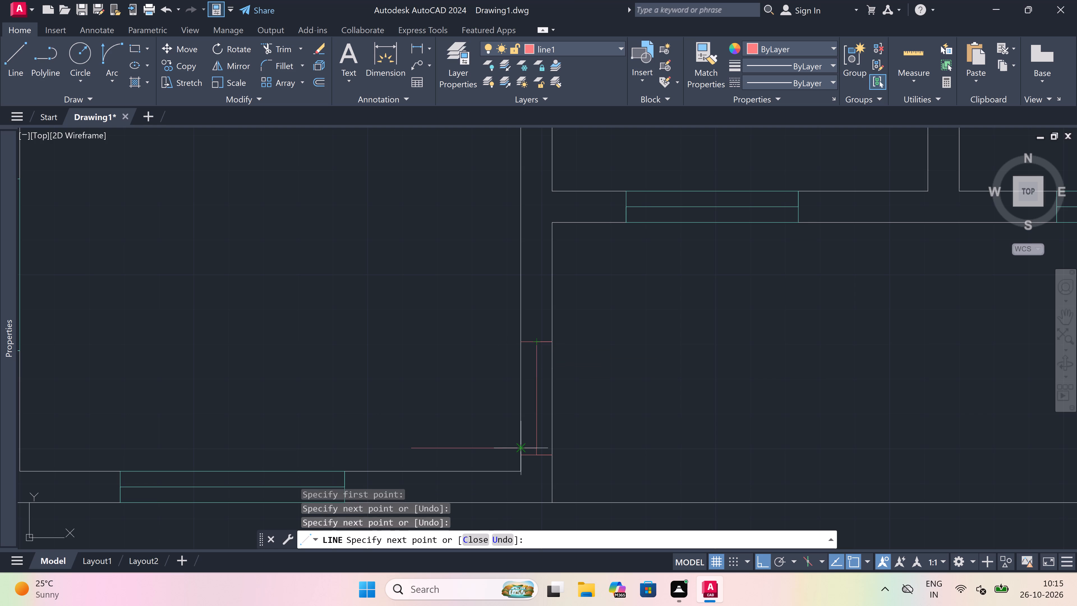
pyautogui.write('2"')
pyautogui.press('space')
pyautogui.press('Escape')
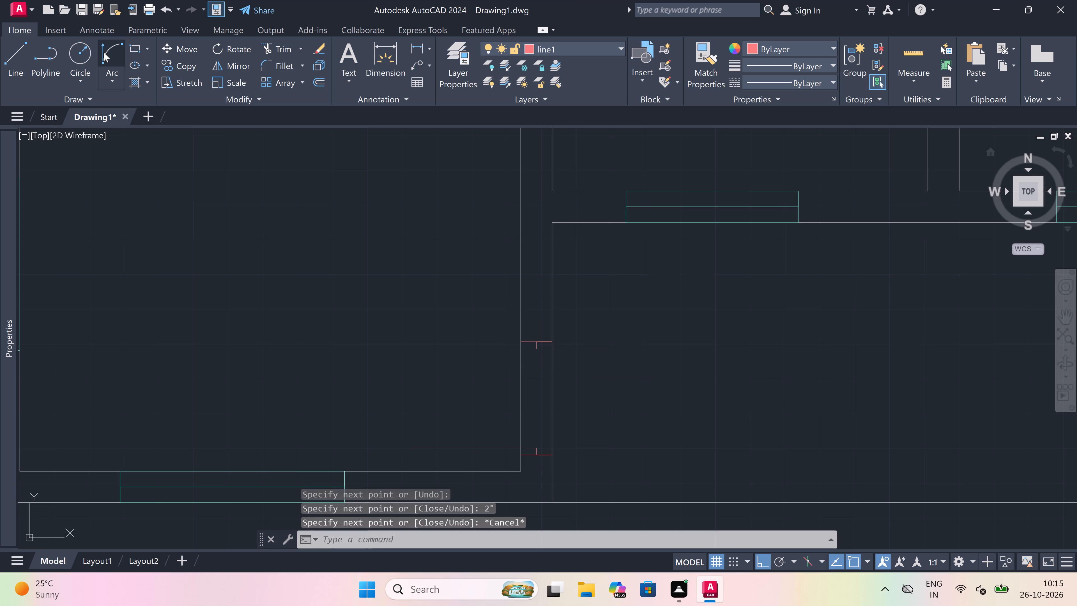
# Draw the door swing as a start-end-direction arc from the leaf's free end to the upper jamb's stop.
pyautogui.moveTo(108, 52); pyautogui.dragTo(115, 55)
pyautogui.scroll(2, 403, 493)
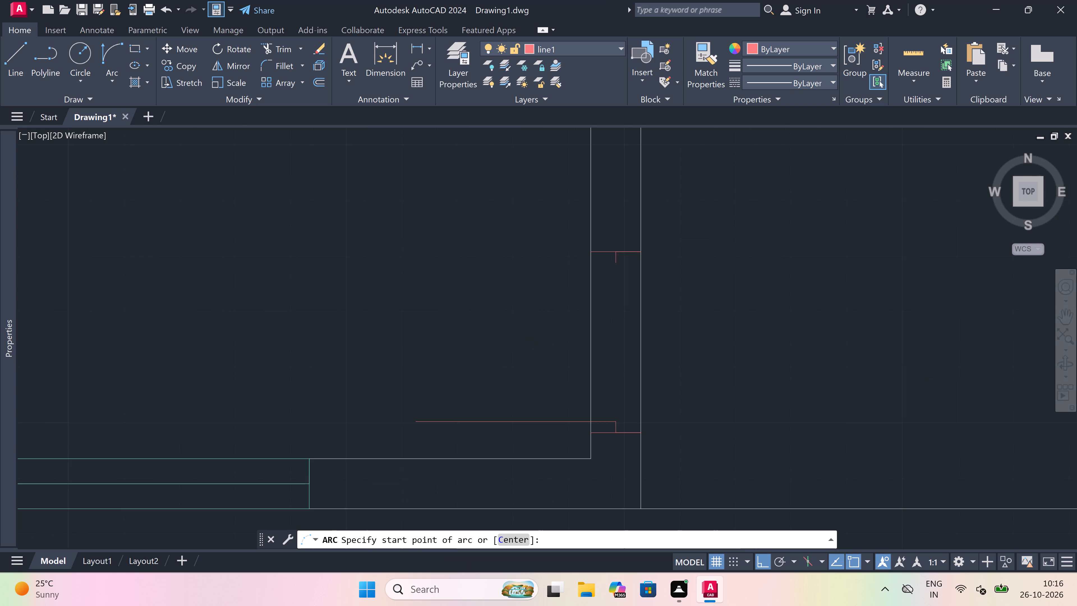
pyautogui.scroll(-1, 455, 393)
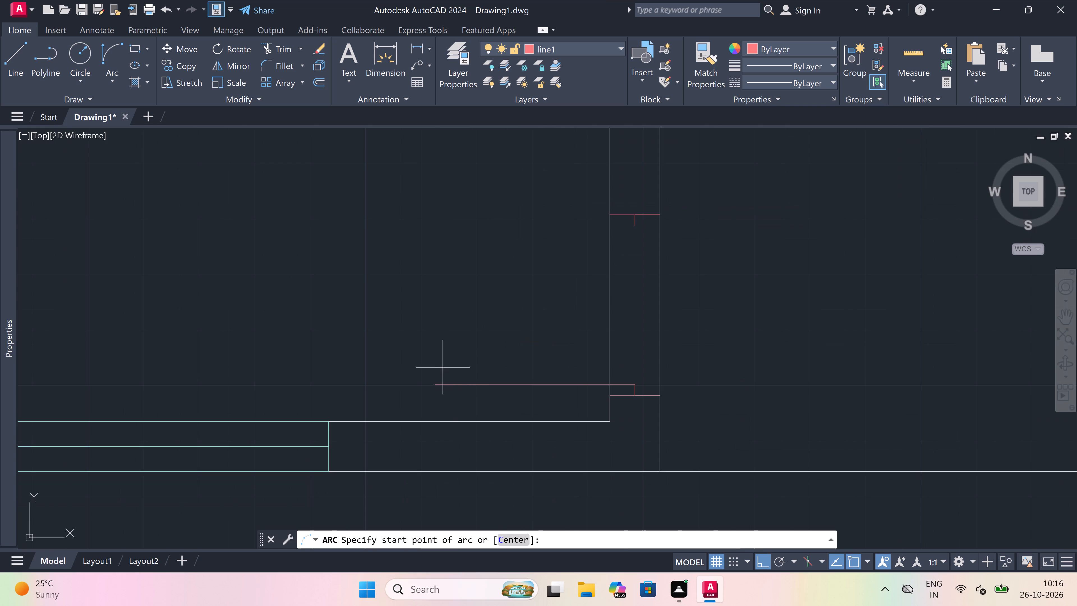
pyautogui.moveTo(433, 385); pyautogui.dragTo(449, 373)
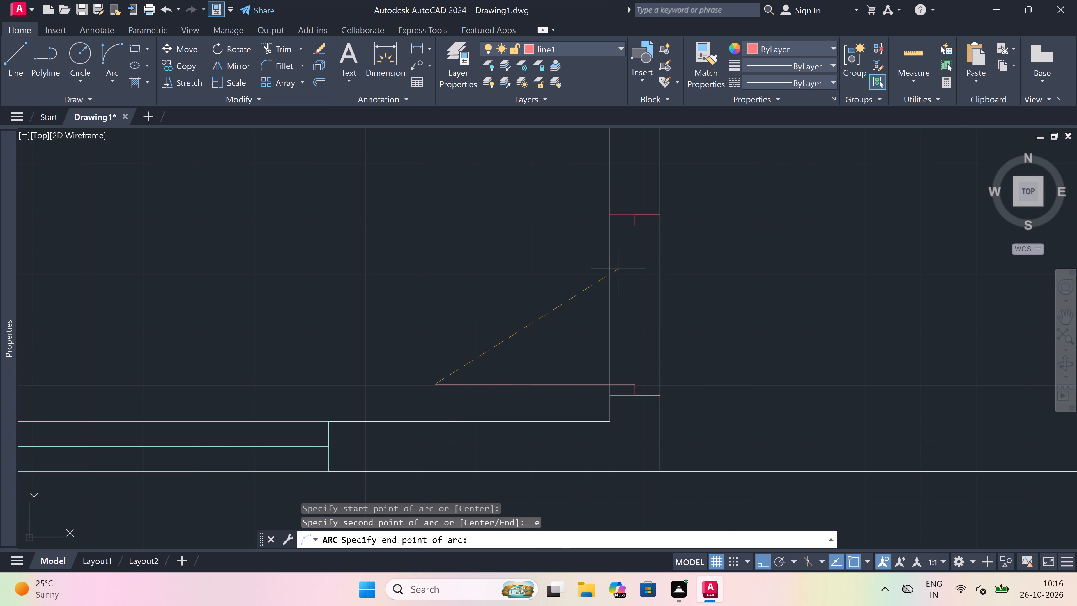
pyautogui.click(634, 226)
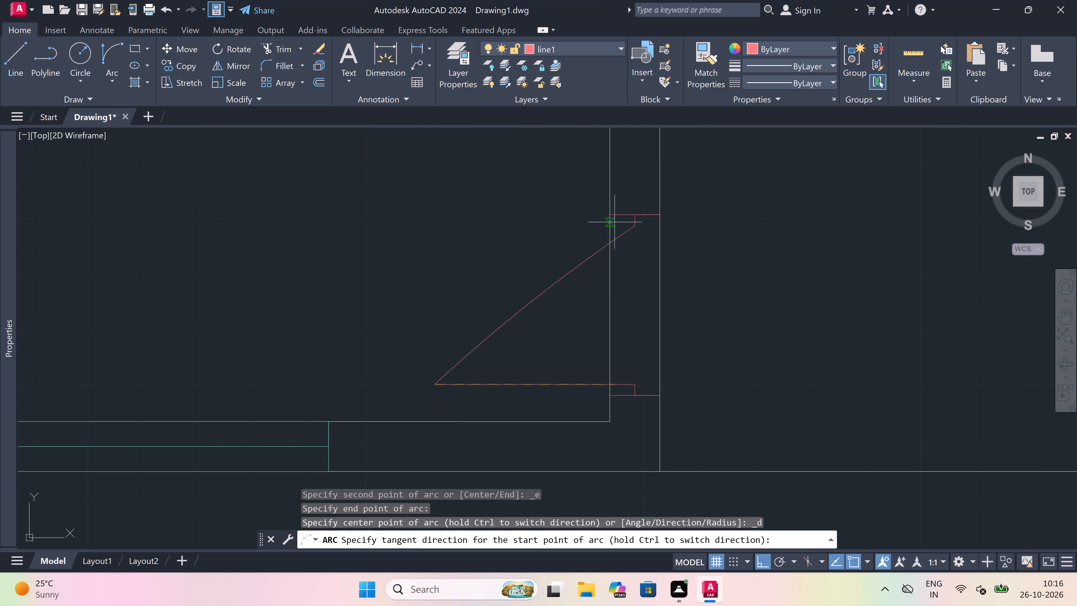
pyautogui.click(478, 198)
# Trim both wall faces across the lower-left room's new side door opening with one fence.
pyautogui.press('t')
pyautogui.press('r')
pyautogui.press('space')
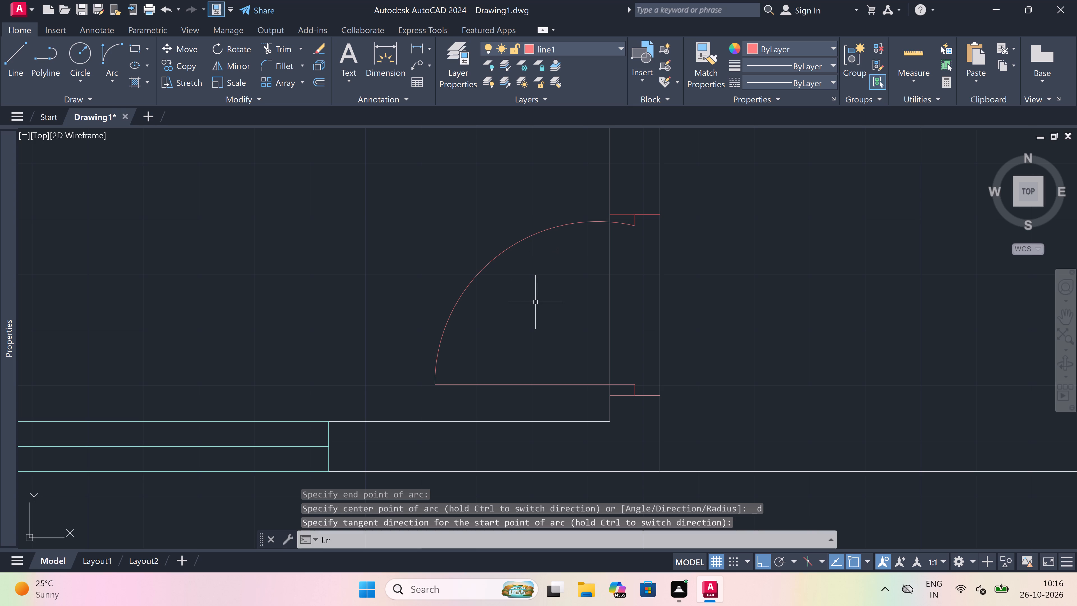
pyautogui.moveTo(535, 302); pyautogui.dragTo(576, 302)
pyautogui.click(838, 317)
pyautogui.click(508, 345)
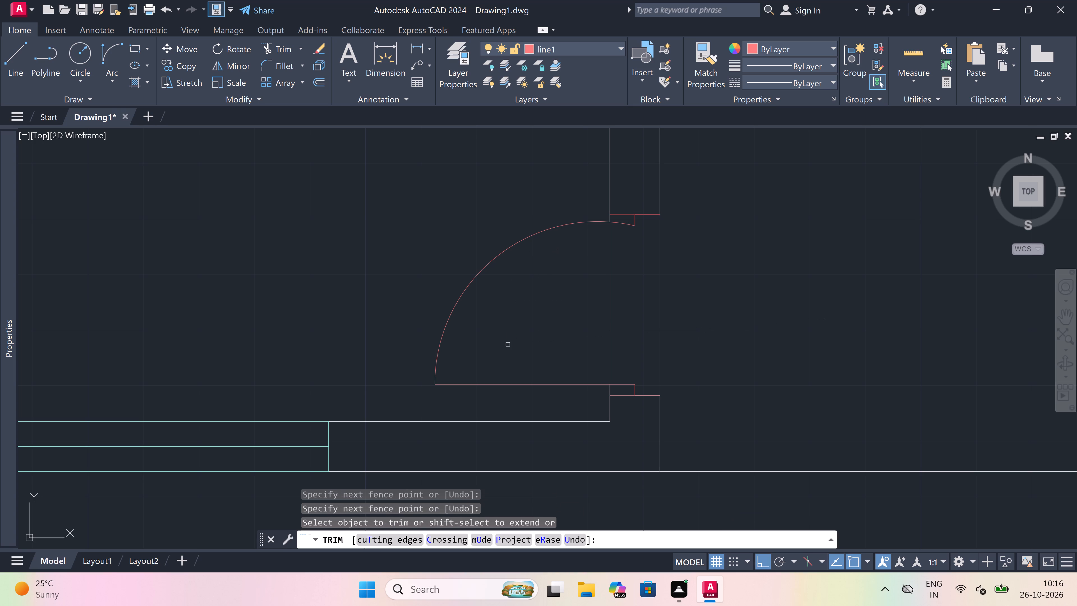
pyautogui.press('Escape')
# Draw the lower jamb across the lower-right room's inner side wall near its bottom corner, with a 2" upward stop and 3' leaf into the room.
pyautogui.scroll(-6, 508, 344)
pyautogui.scroll(3, 560, 332)
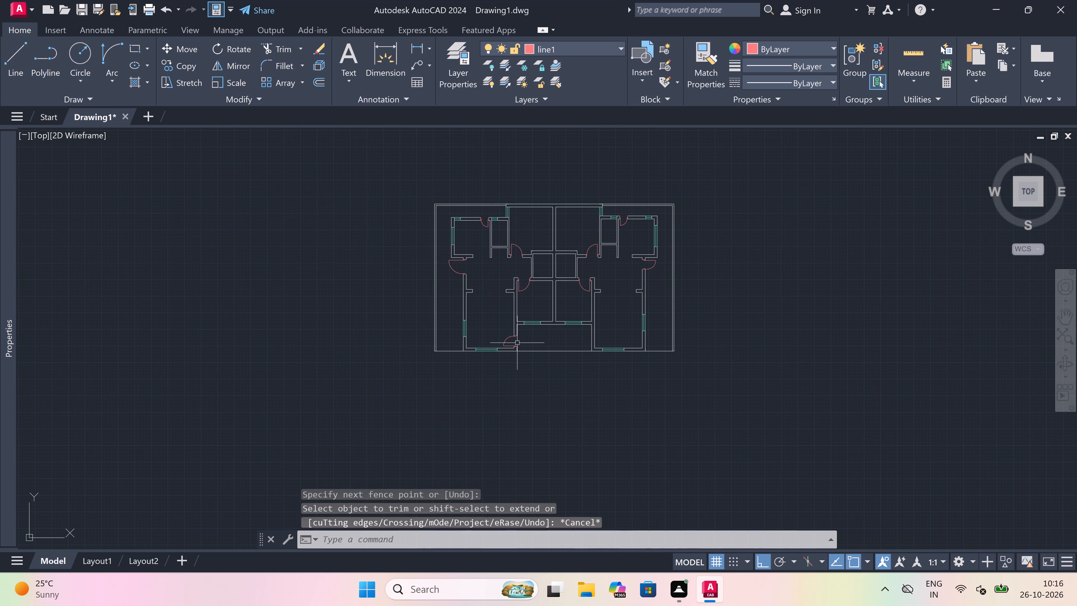
pyautogui.scroll(1, 558, 334)
pyautogui.press('l')
pyautogui.press('space')
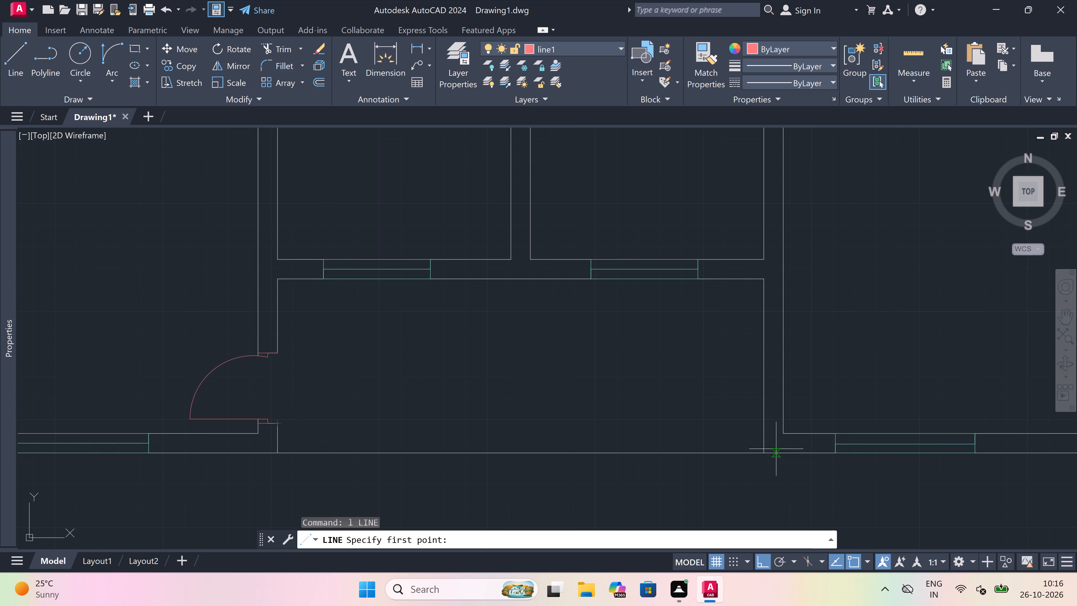
pyautogui.click(763, 426)
pyautogui.scroll(1, 786, 425)
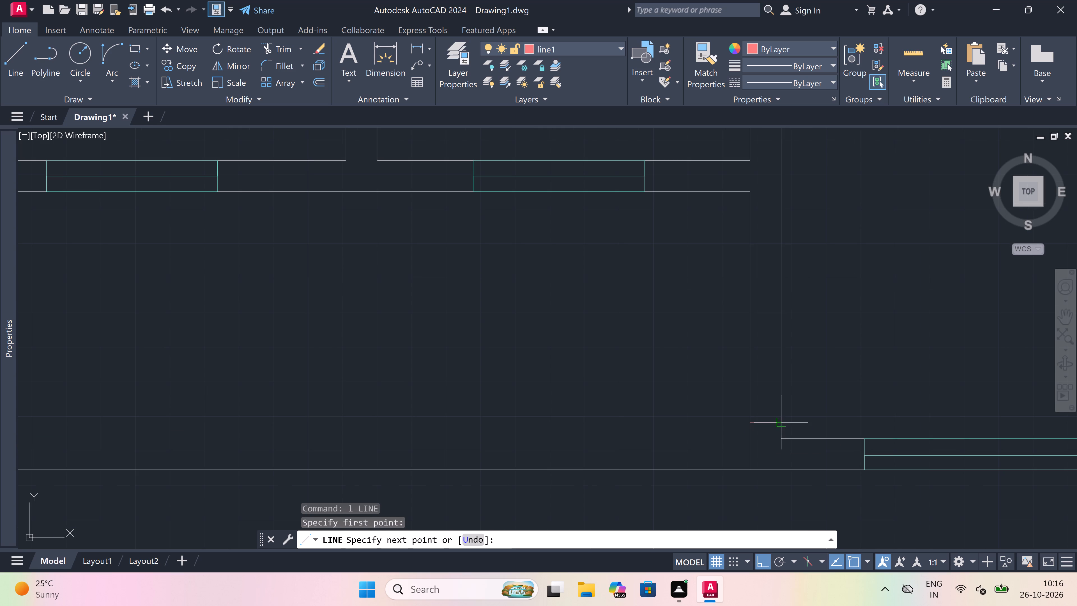
pyautogui.moveTo(783, 424); pyautogui.dragTo(779, 424)
pyautogui.scroll(1, 771, 427)
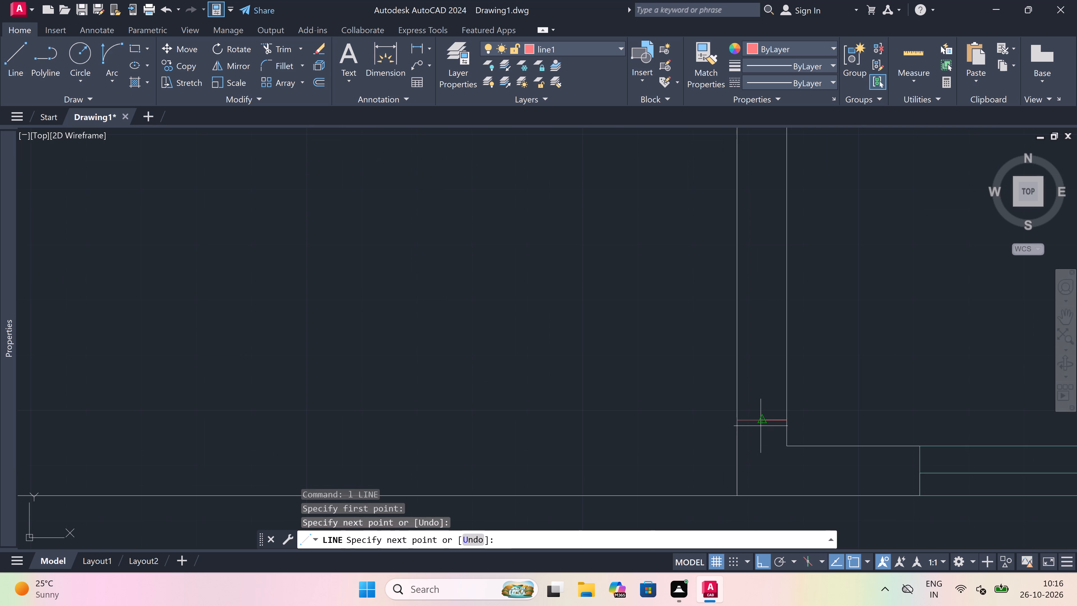
pyautogui.moveTo(761, 425); pyautogui.dragTo(761, 417)
pyautogui.write('2"')
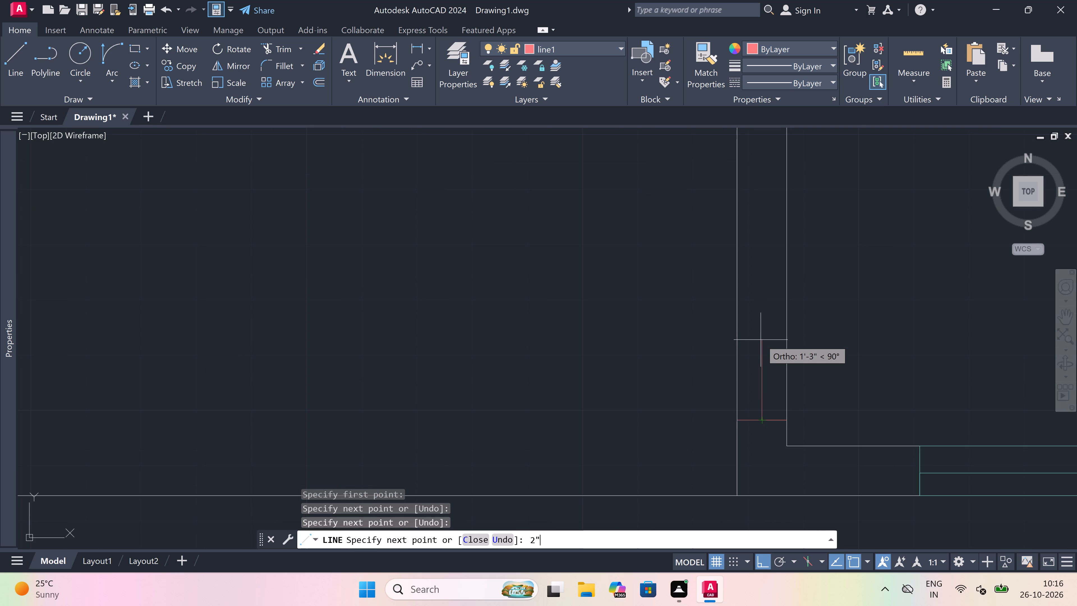
pyautogui.press('space')
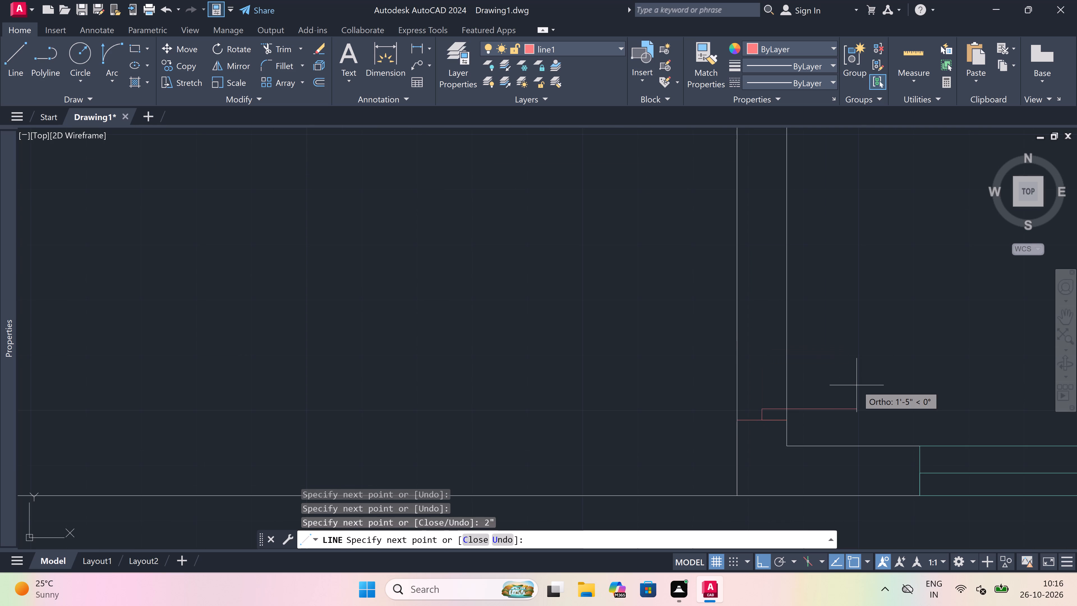
pyautogui.write("3'")
pyautogui.press('space')
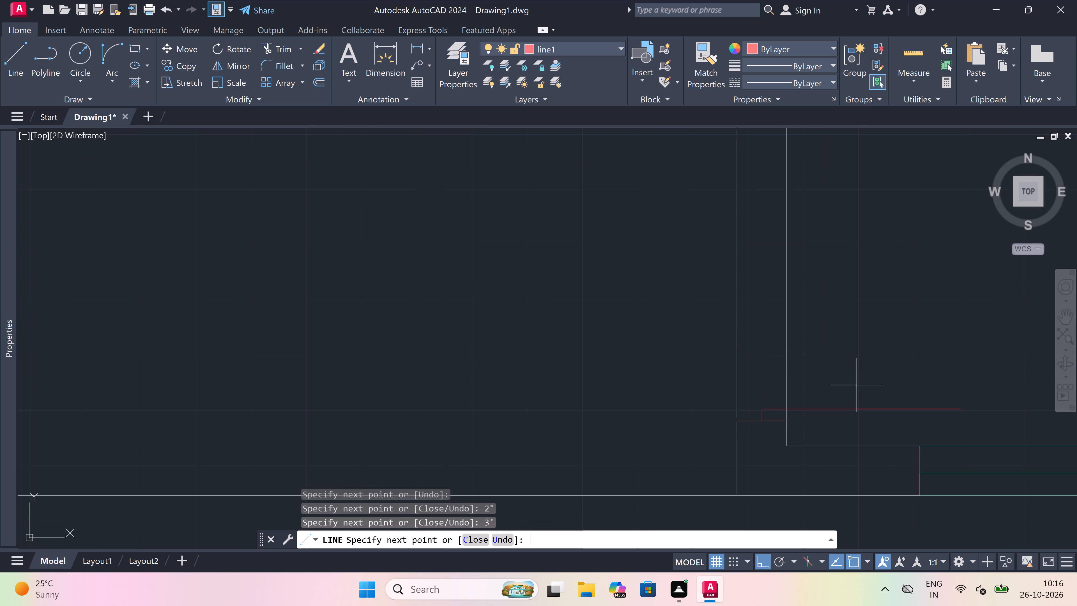
pyautogui.press('Escape')
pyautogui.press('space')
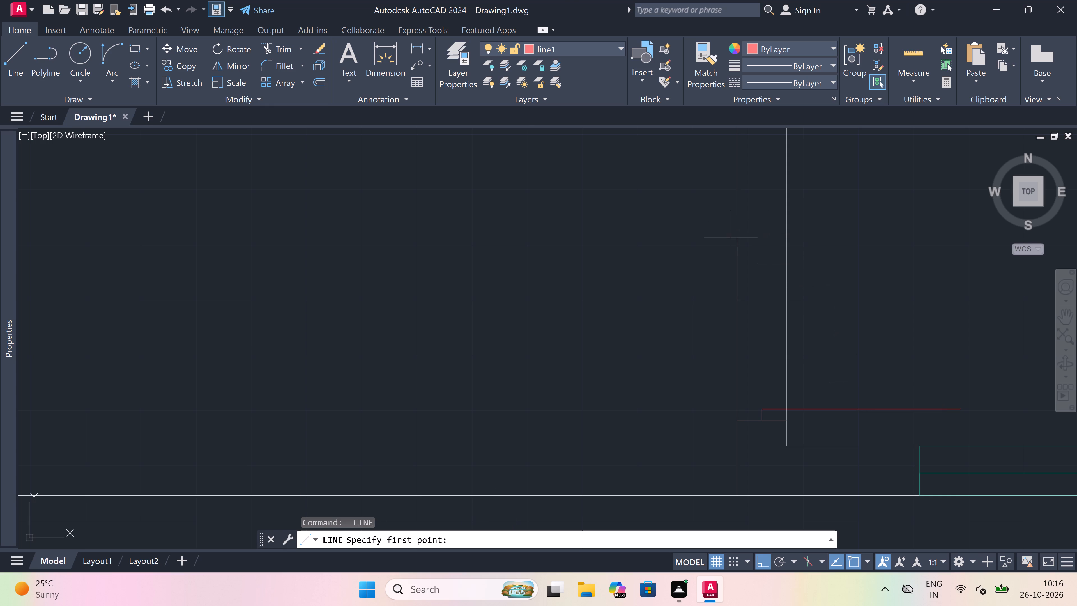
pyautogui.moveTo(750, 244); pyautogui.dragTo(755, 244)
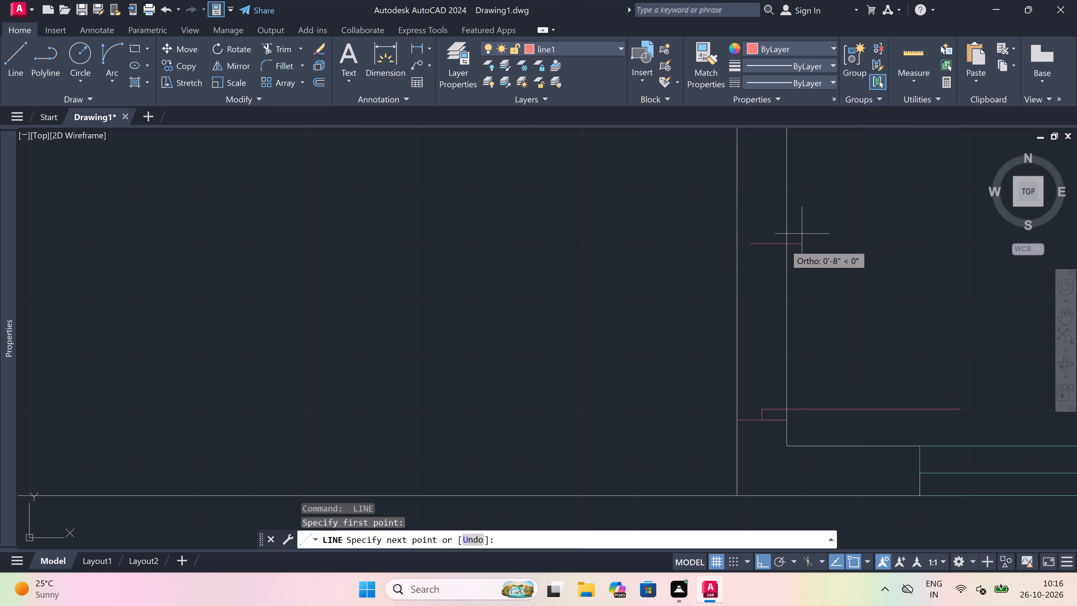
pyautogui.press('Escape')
# Draw the upper jamb line across the lower-right room's inner side wall, adding a 2" downward stop from its midpoint.
pyautogui.press('space')
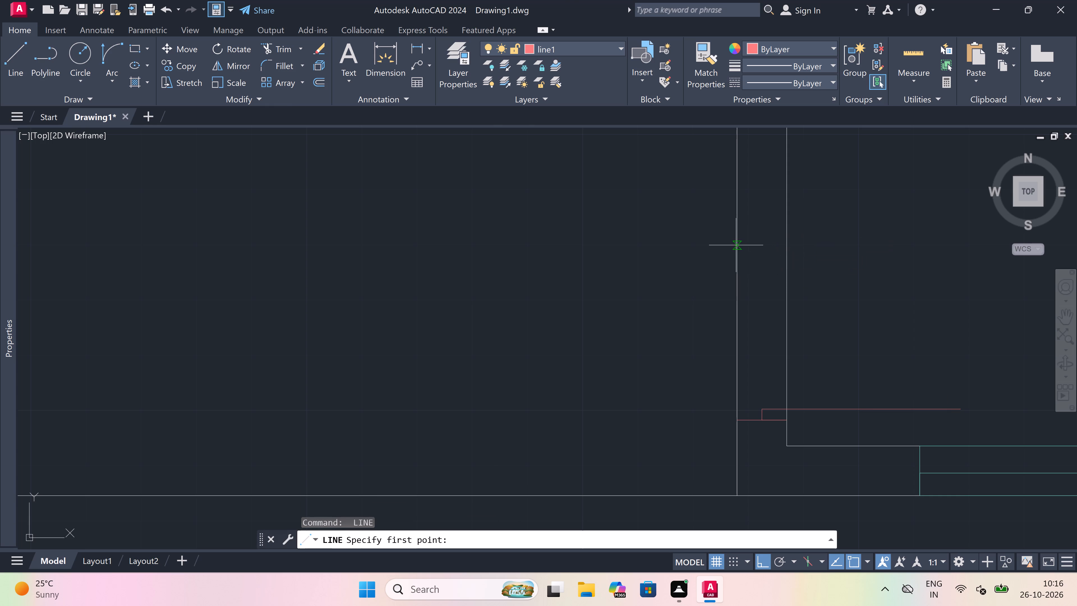
pyautogui.click(736, 245)
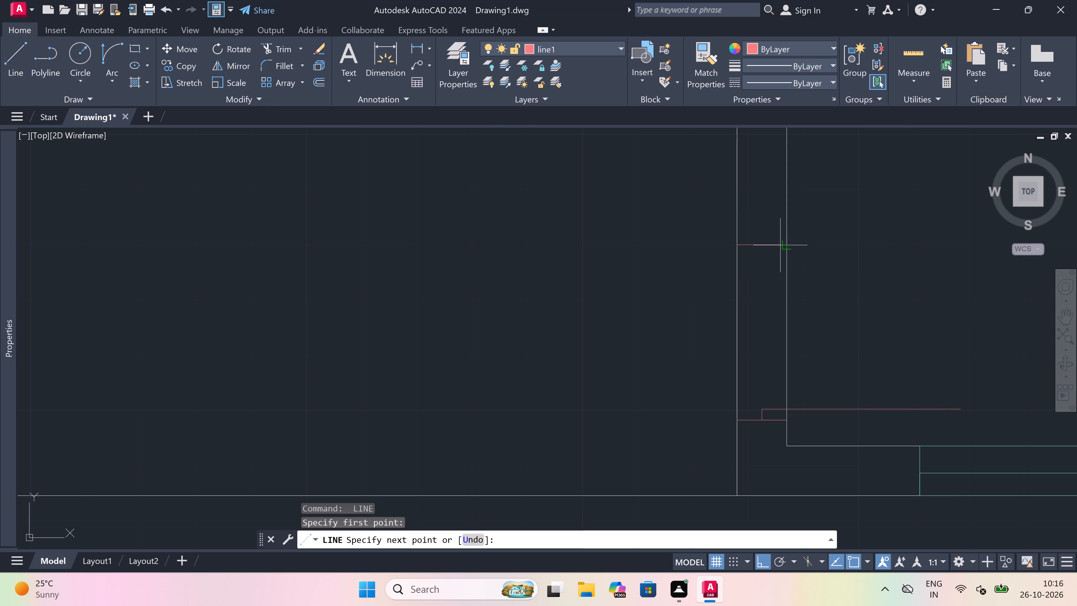
pyautogui.click(783, 246)
pyautogui.click(760, 244)
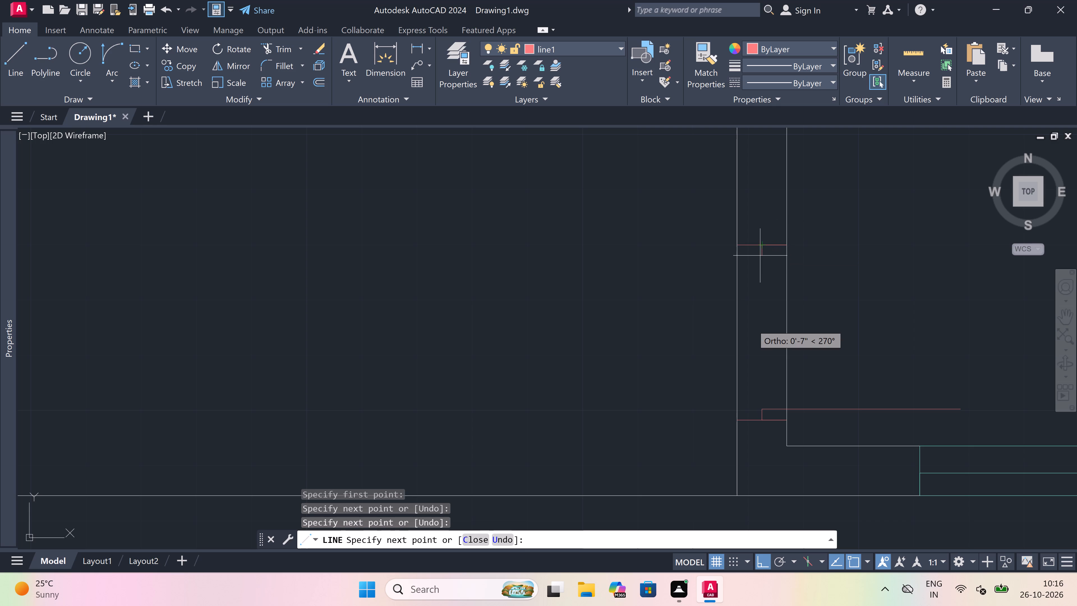
pyautogui.write('2"')
pyautogui.press('space')
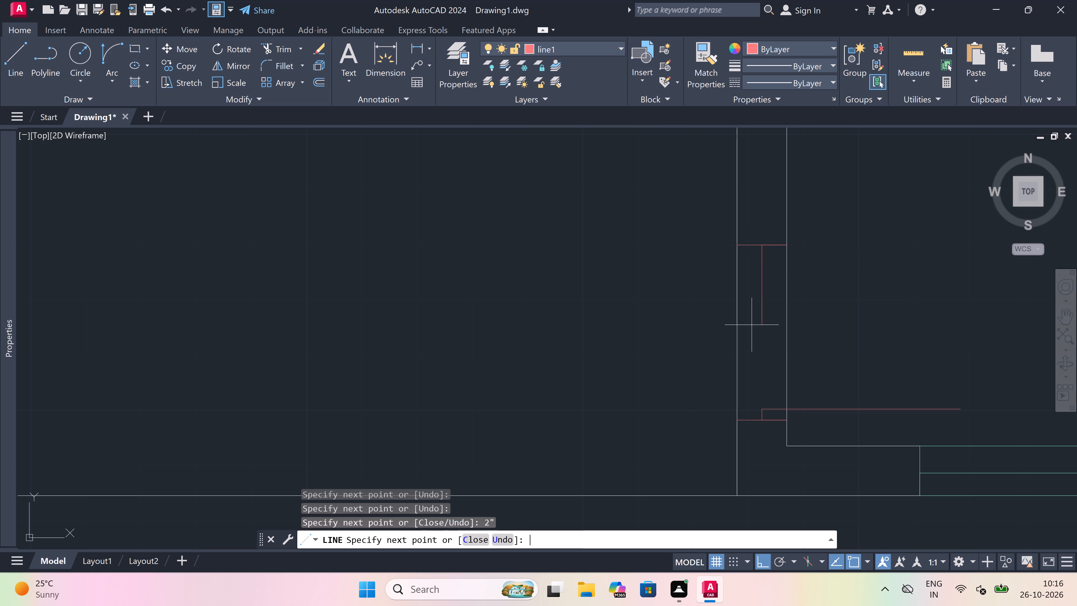
pyautogui.press('Escape')
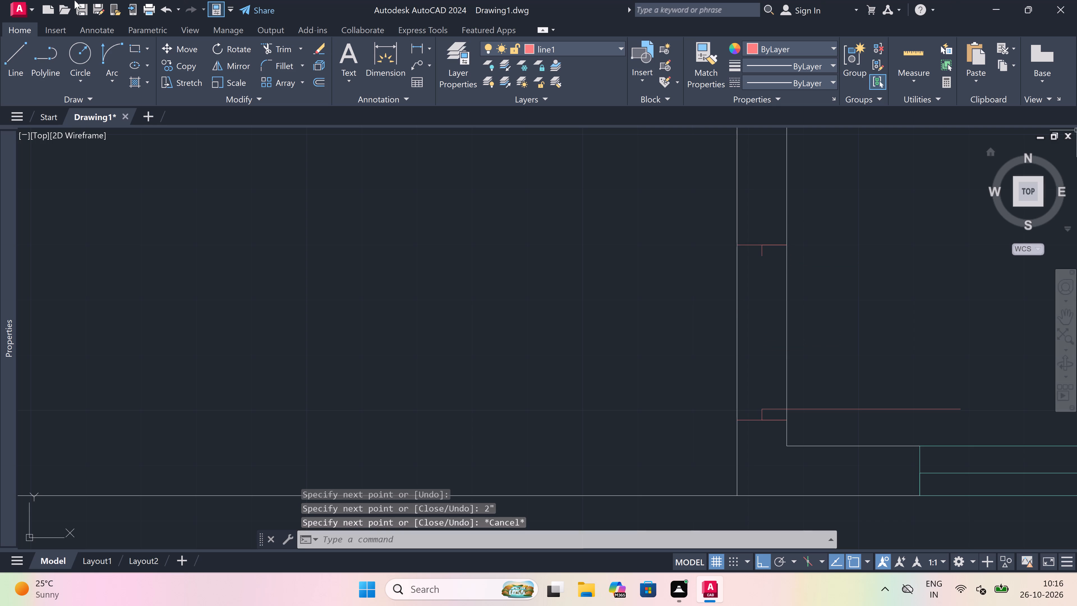
# Draw the lower-right room's door swing as a start-end-direction arc from the leaf's free end to the upper jamb's stop.
pyautogui.click(111, 52)
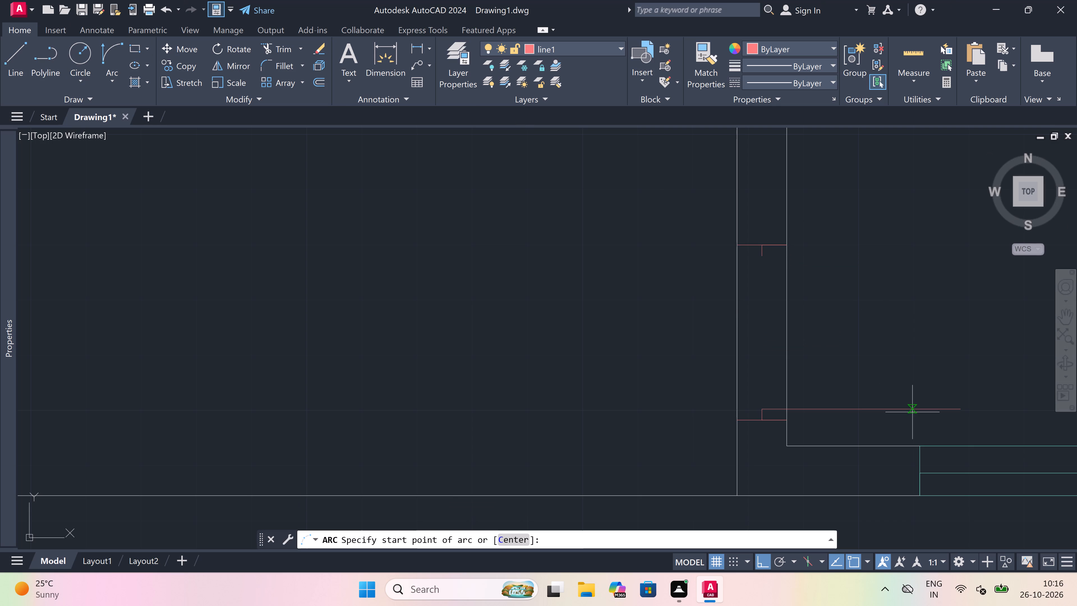
pyautogui.moveTo(963, 411); pyautogui.dragTo(959, 398)
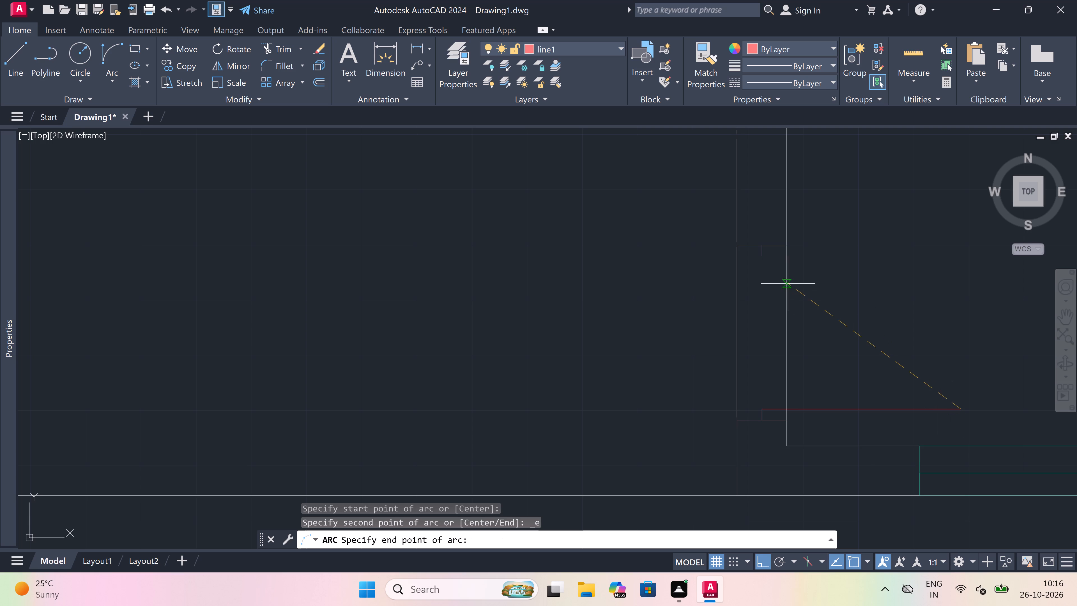
pyautogui.click(761, 255)
pyautogui.click(893, 233)
# Trim both wall faces across the lower-right room's new side door opening with one fence.
pyautogui.scroll(-1, 783, 274)
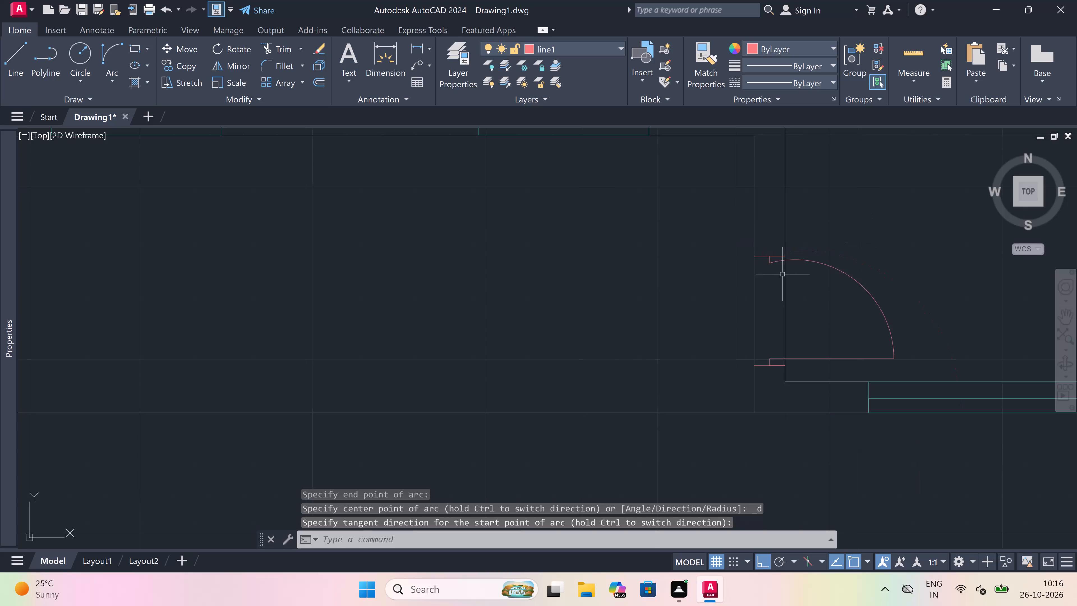
pyautogui.press('t')
pyautogui.press('r')
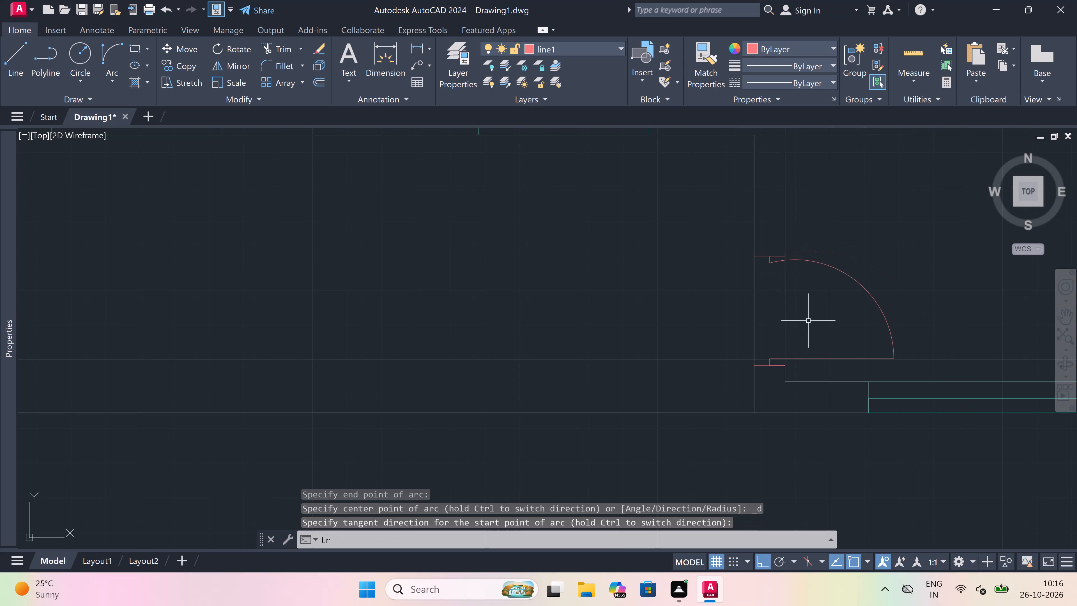
pyautogui.press('space')
pyautogui.click(807, 310)
pyautogui.click(590, 317)
pyautogui.press('Escape')
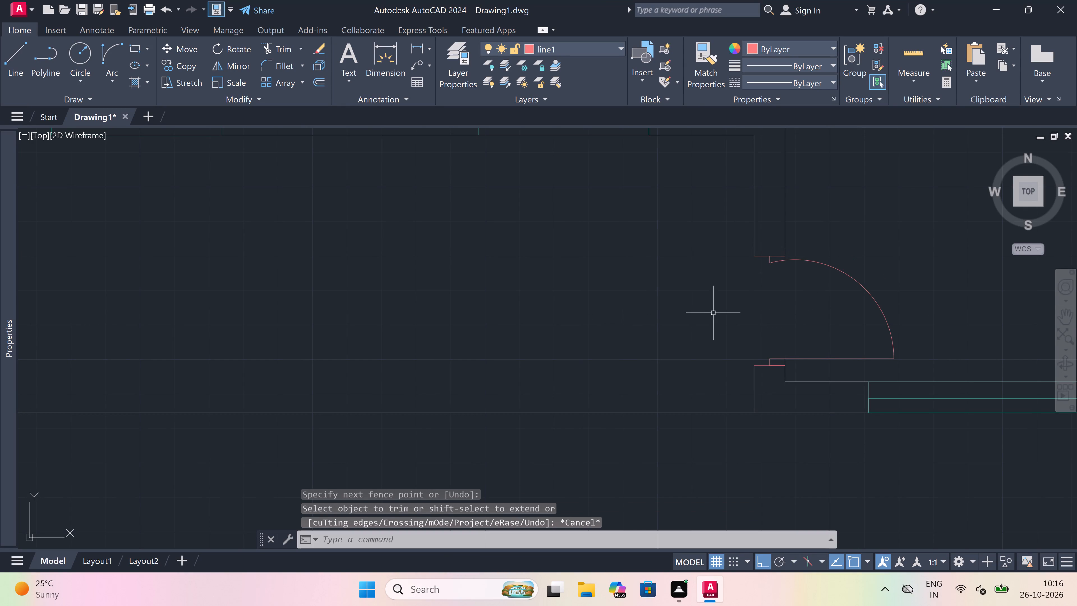
# Examine the two lower side doors and the whole mirrored plan for wall openings still missing.
pyautogui.scroll(-4, 715, 313)
pyautogui.scroll(2, 661, 301)
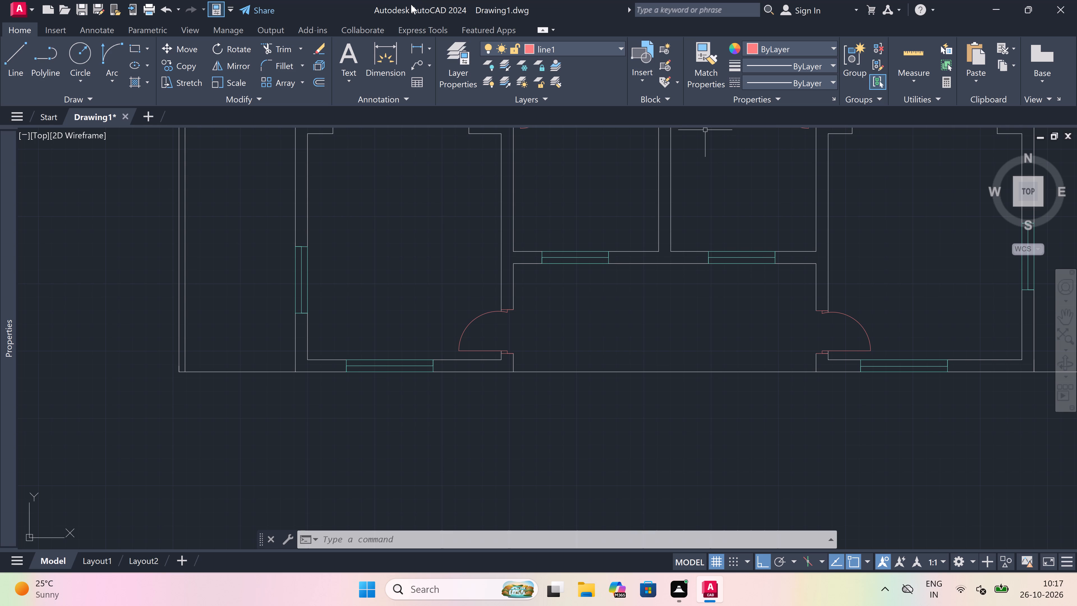
pyautogui.scroll(1, 708, 349)
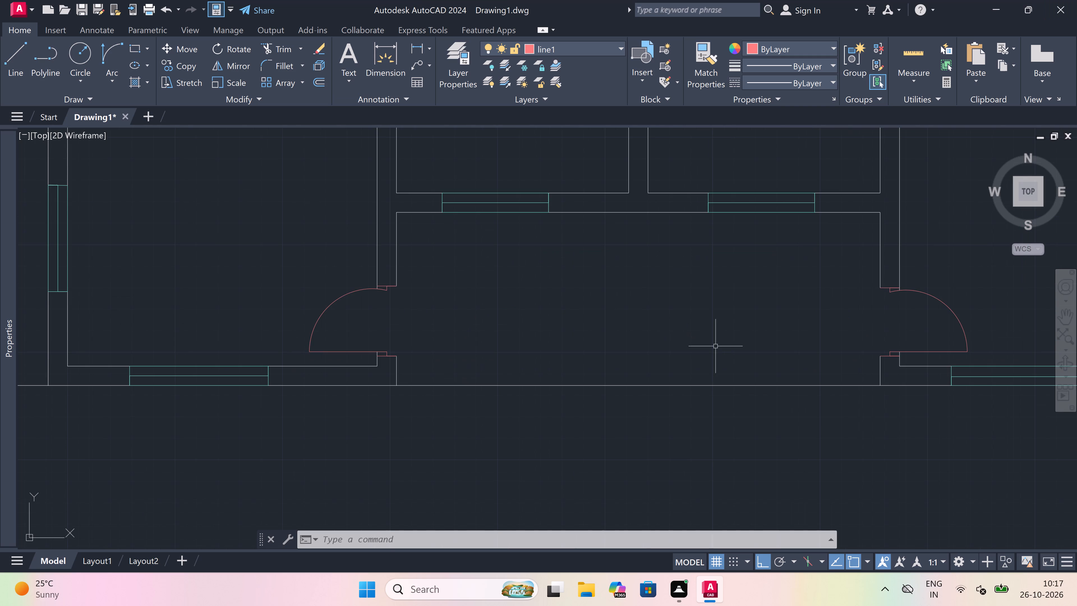
pyautogui.scroll(-5, 440, 369)
pyautogui.scroll(2, 438, 369)
pyautogui.scroll(-1, 439, 365)
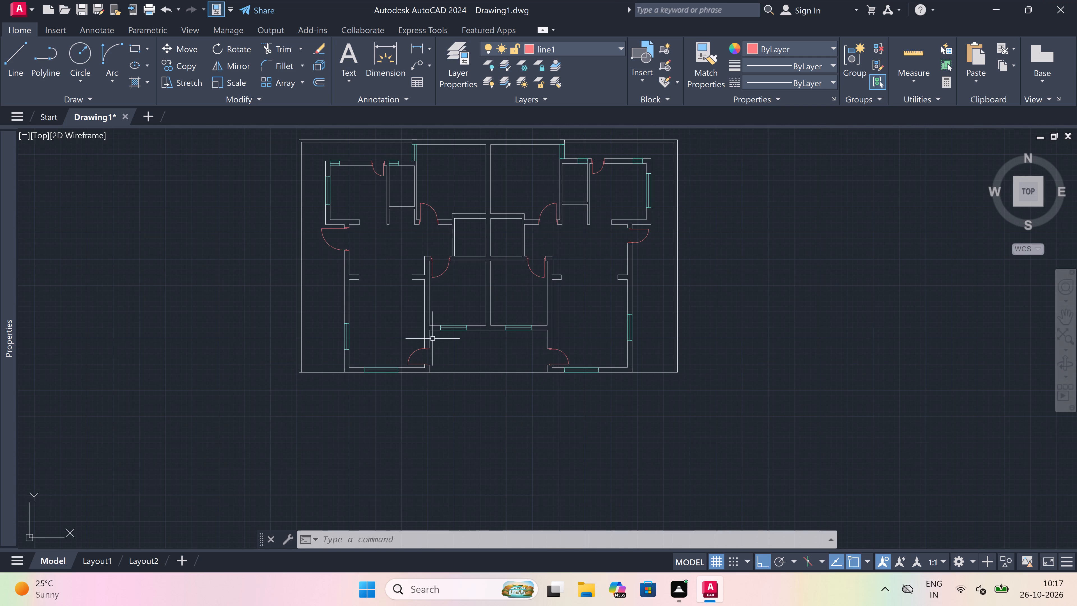
pyautogui.scroll(-2, 437, 332)
pyautogui.scroll(2, 418, 292)
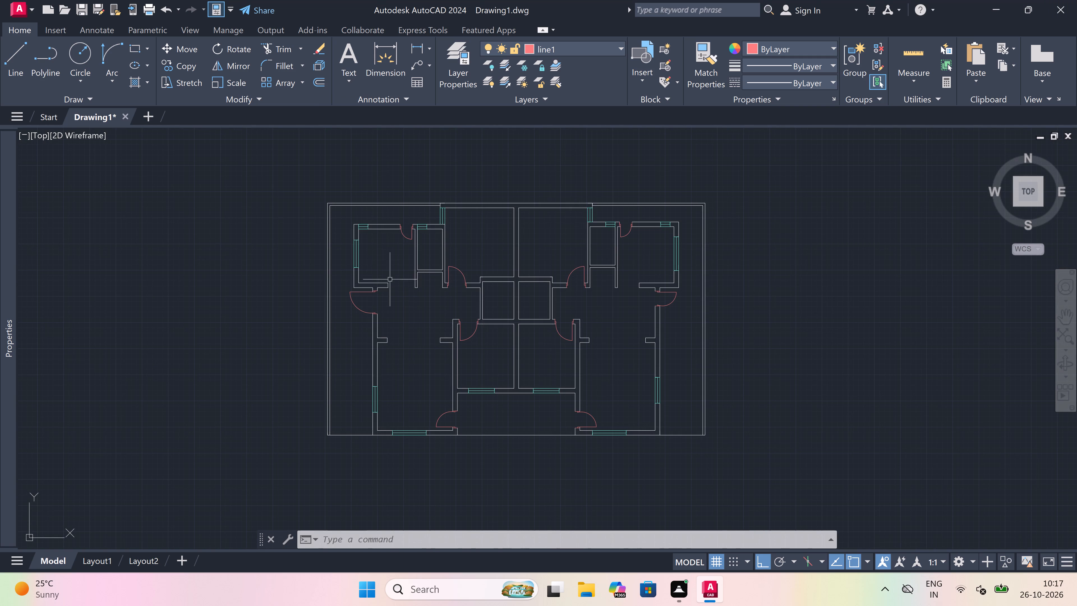
# Make layer 0 current and draw two short lines across the partition between the upper-left room and its adjoining small room, marking an opening.
pyautogui.scroll(2, 358, 240)
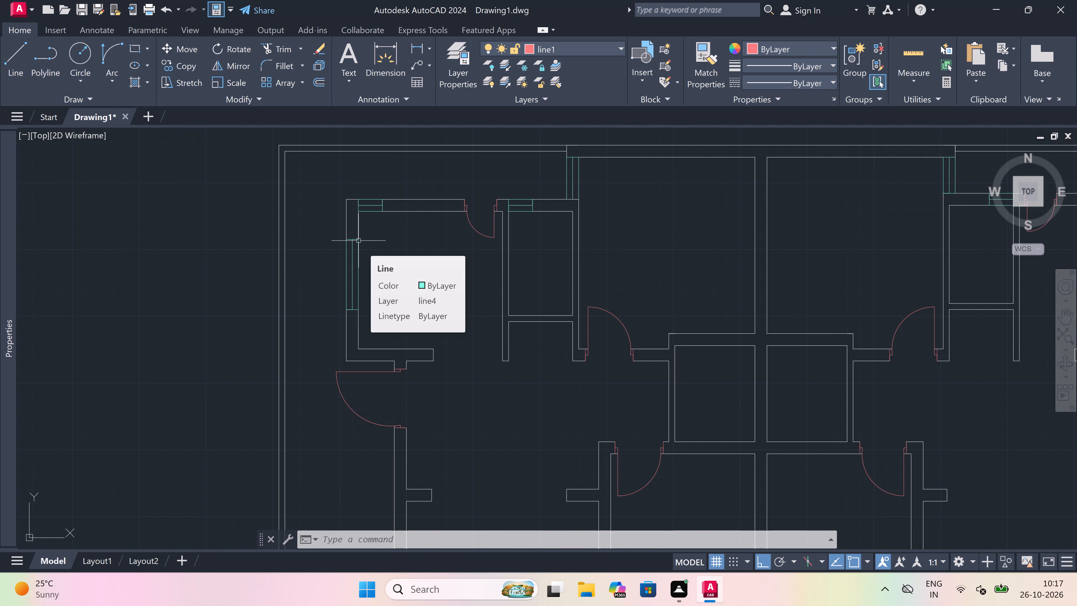
pyautogui.write('l')
pyautogui.press('space')
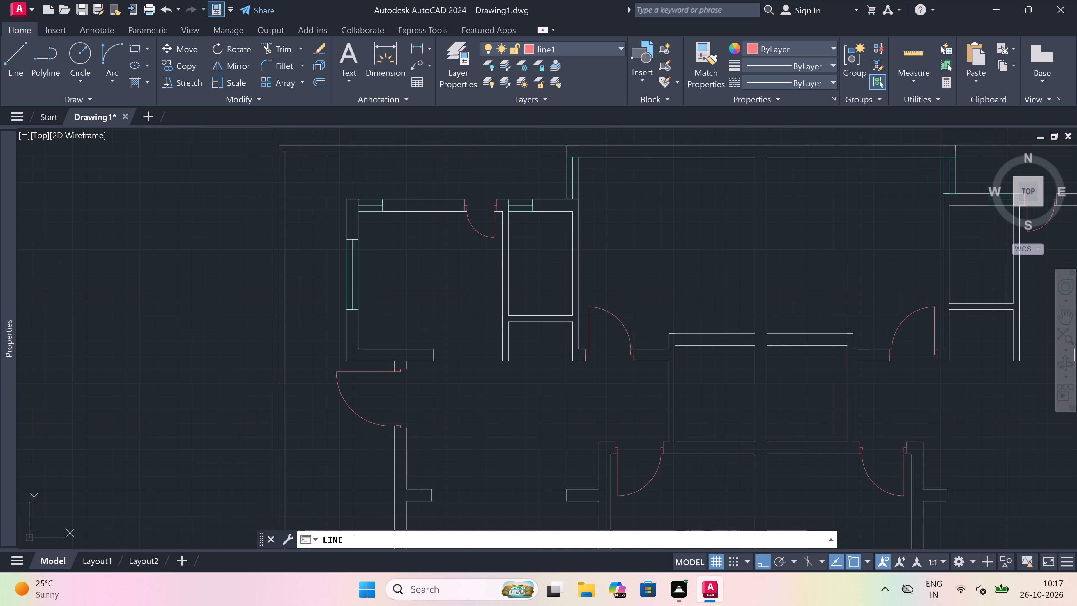
pyautogui.click(547, 50)
pyautogui.click(565, 59)
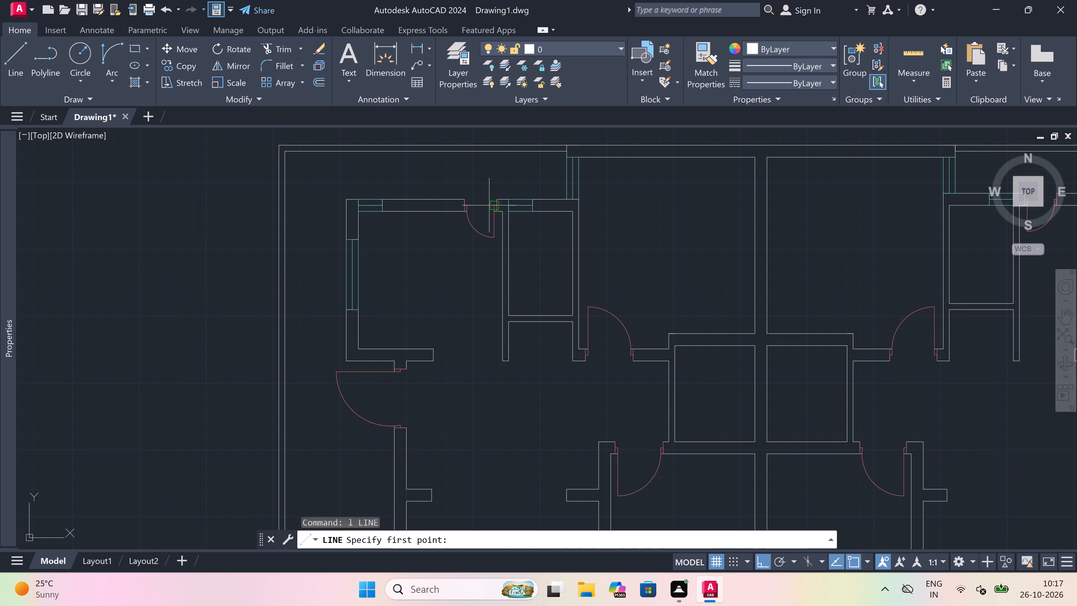
pyautogui.scroll(2, 512, 230)
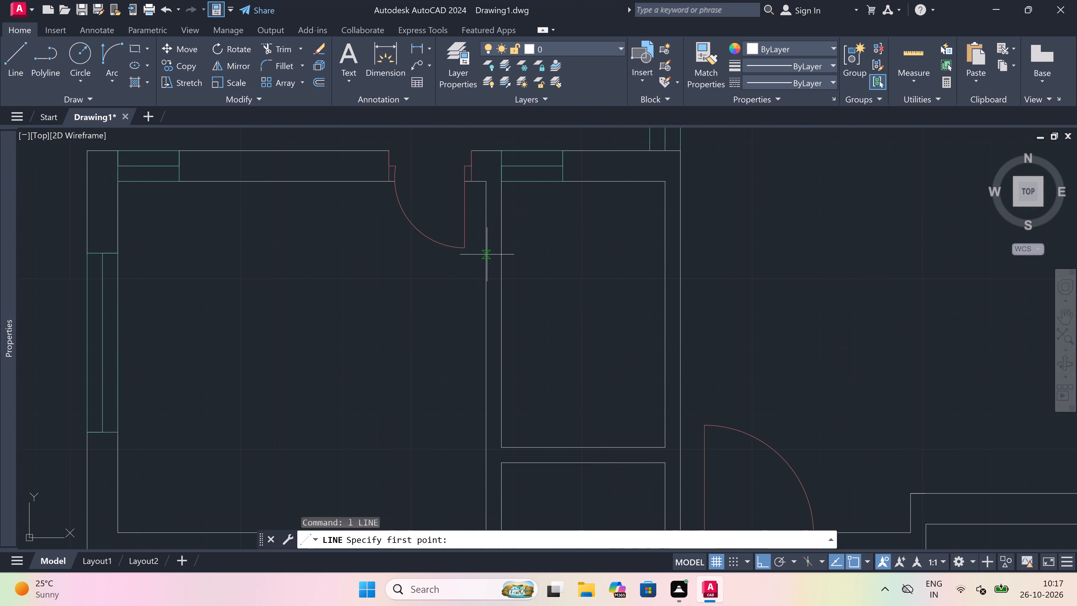
pyautogui.click(487, 261)
pyautogui.click(506, 261)
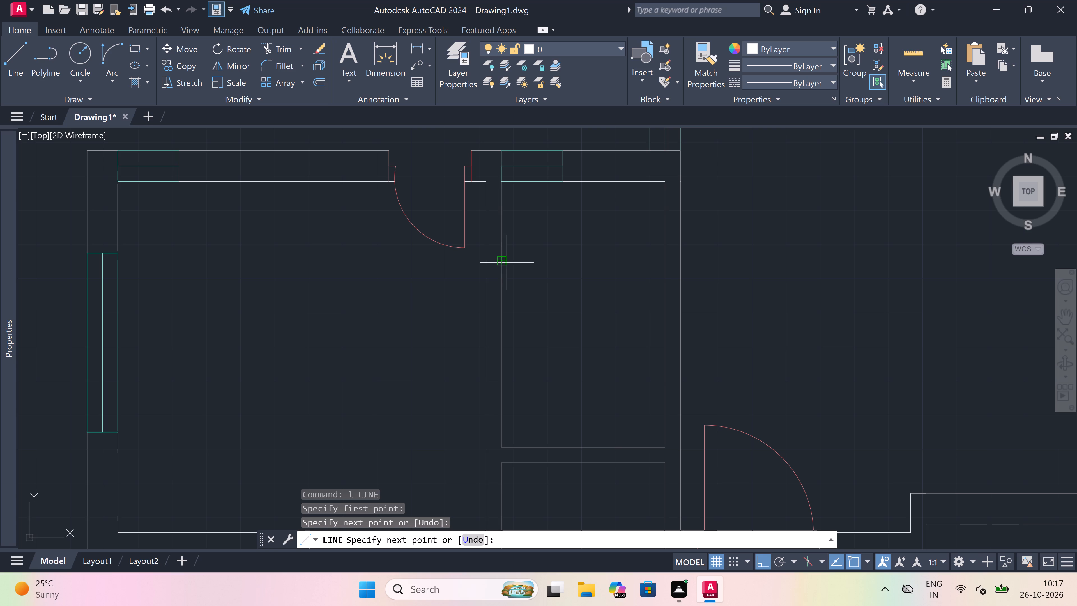
pyautogui.press('Escape')
pyautogui.press('space')
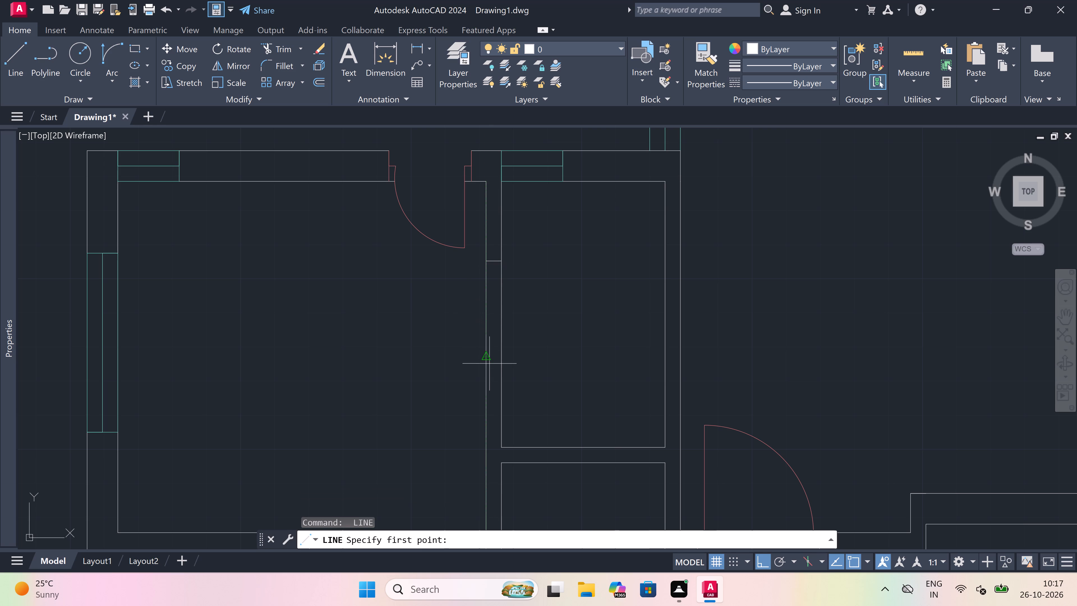
pyautogui.click(487, 383)
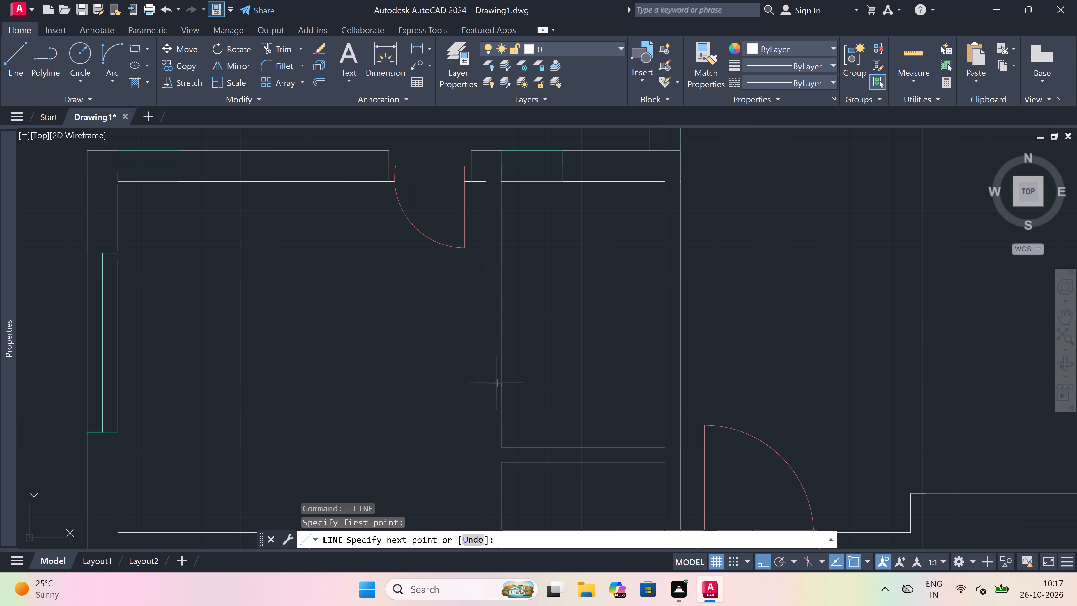
pyautogui.click(497, 384)
pyautogui.press('Escape')
# Trim both faces of the upper-left partition between the two opening lines with one fence.
pyautogui.press('t')
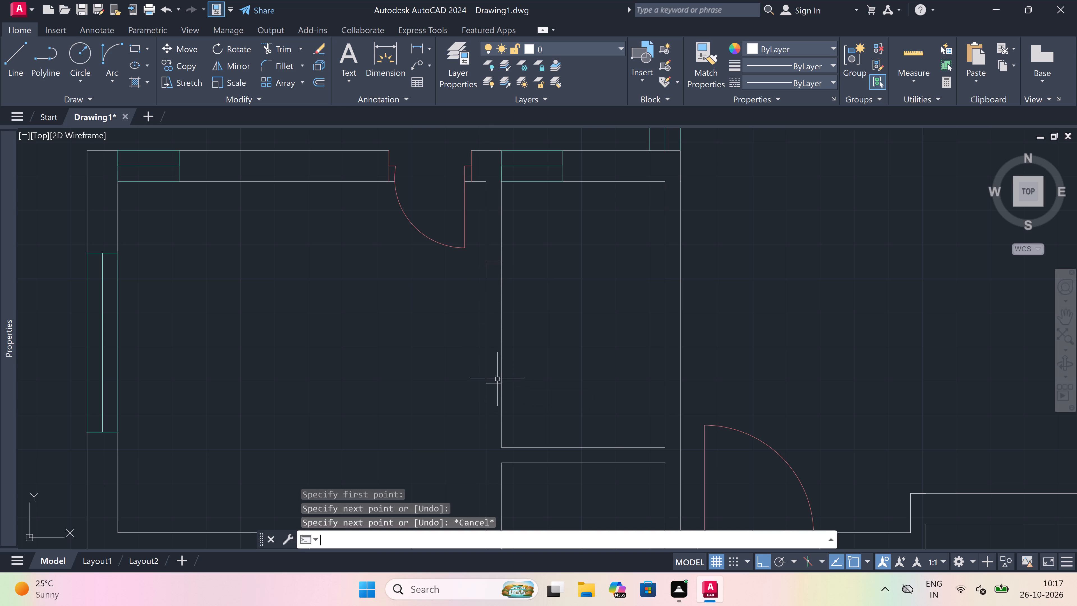
pyautogui.press('r')
pyautogui.press('space')
pyautogui.moveTo(534, 330); pyautogui.dragTo(519, 329)
pyautogui.click(460, 337)
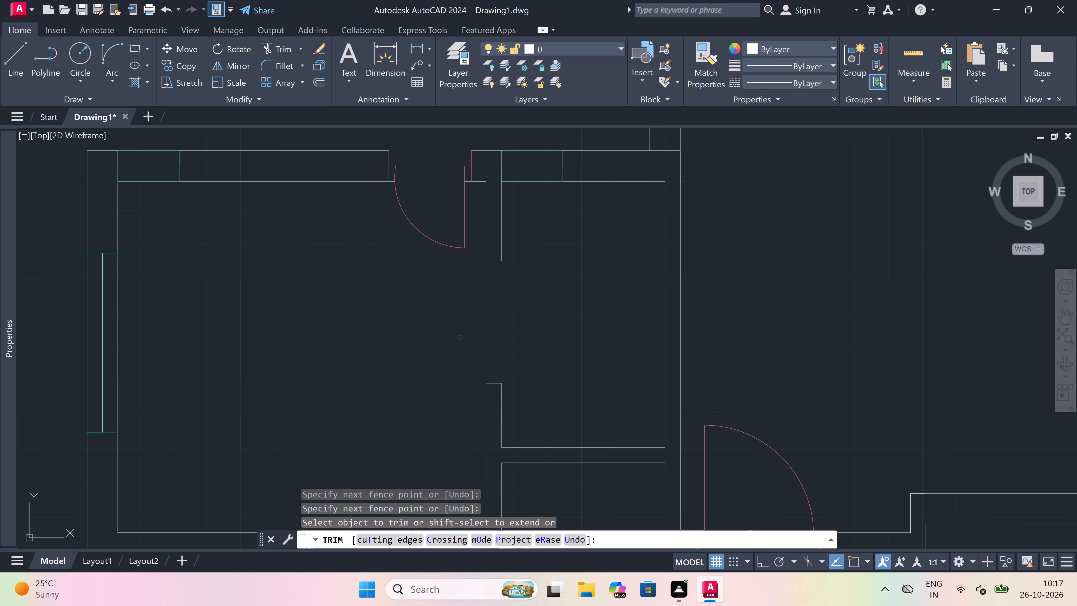
pyautogui.press('Escape')
# Draw two short lines across the matching partition between the upper-right room and its adjoining small room, marking an opening.
pyautogui.scroll(-5, 460, 338)
pyautogui.scroll(3, 621, 353)
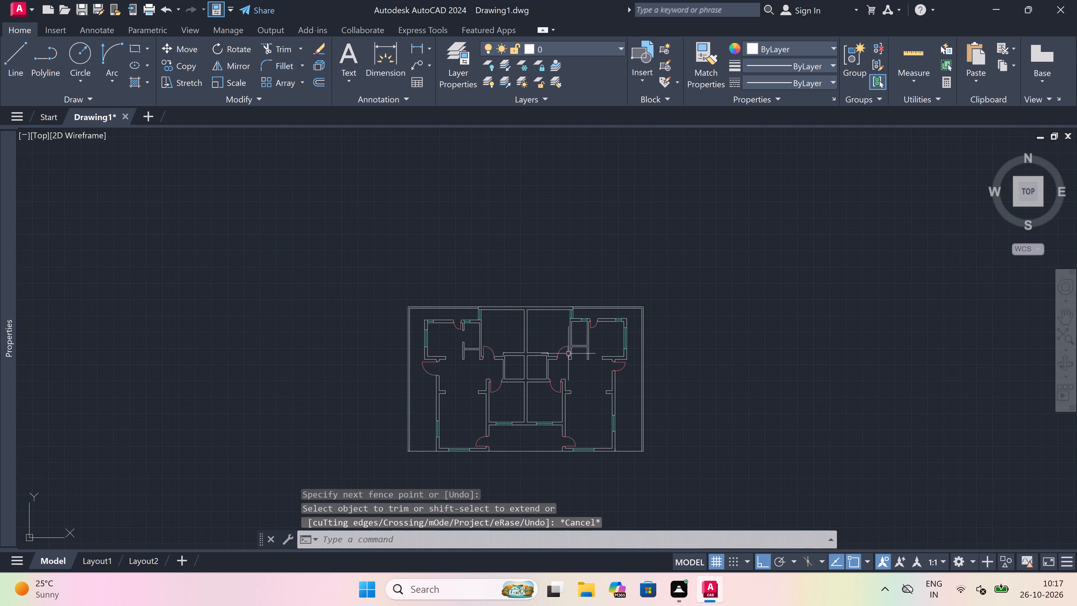
pyautogui.scroll(1, 543, 244)
pyautogui.press('space')
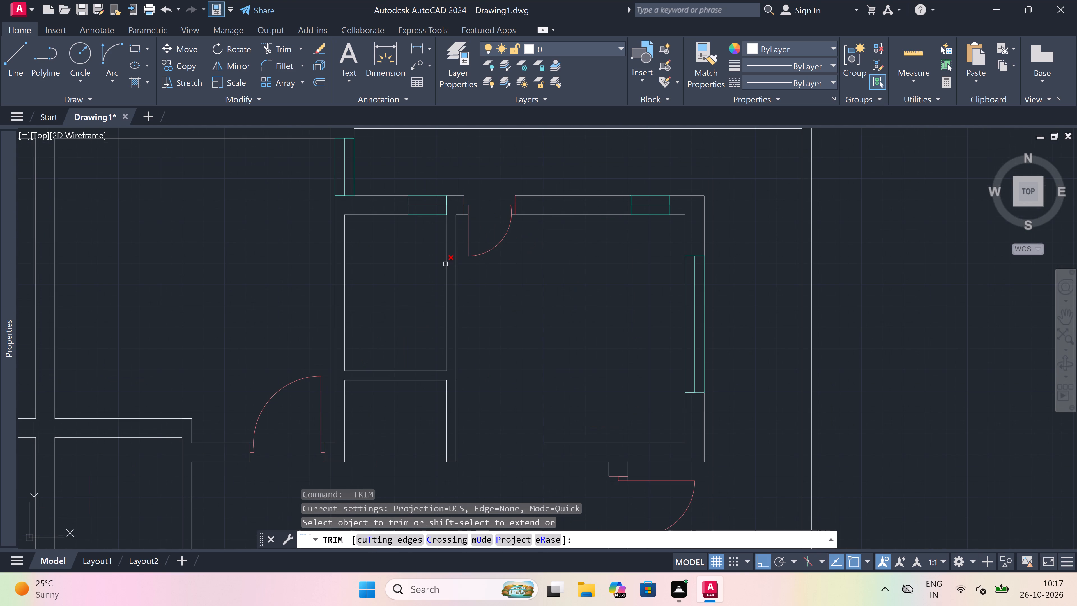
pyautogui.press('Escape')
pyautogui.press('l')
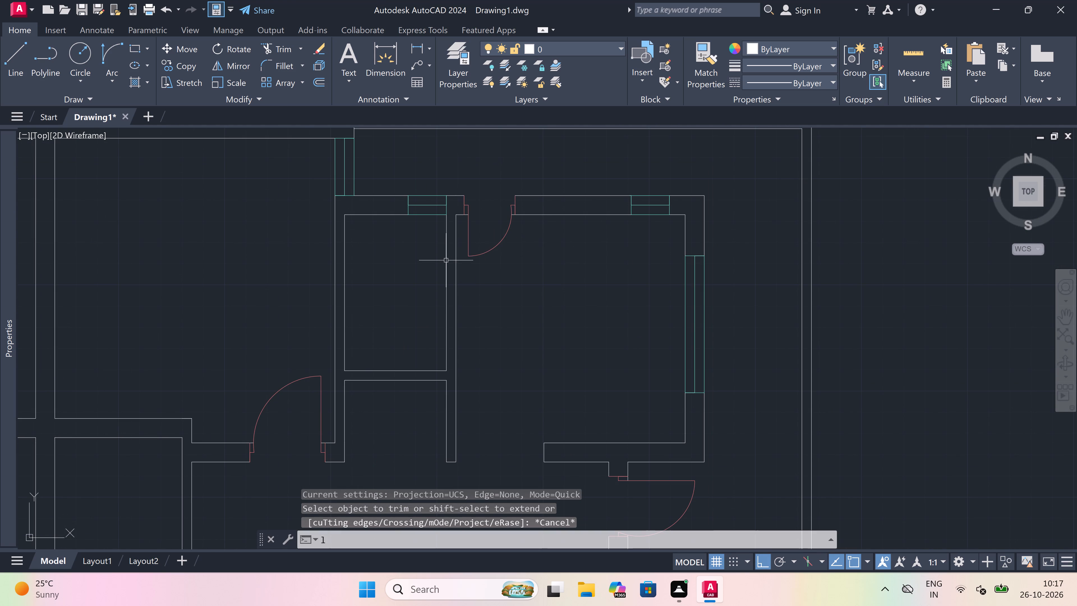
pyautogui.press('space')
pyautogui.click(449, 253)
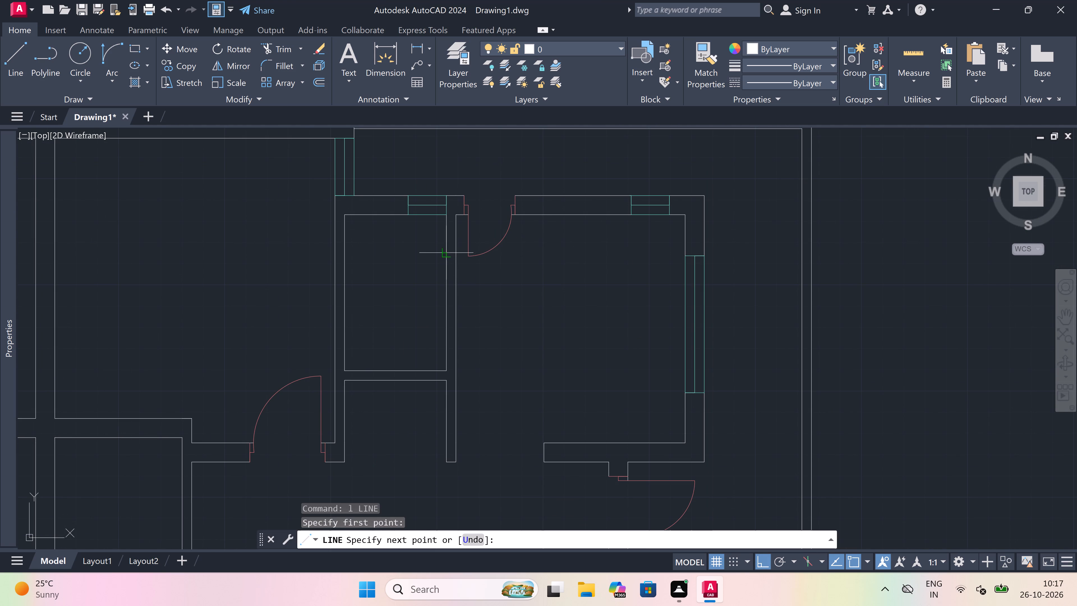
pyautogui.click(457, 255)
pyautogui.press('Escape')
pyautogui.press('space')
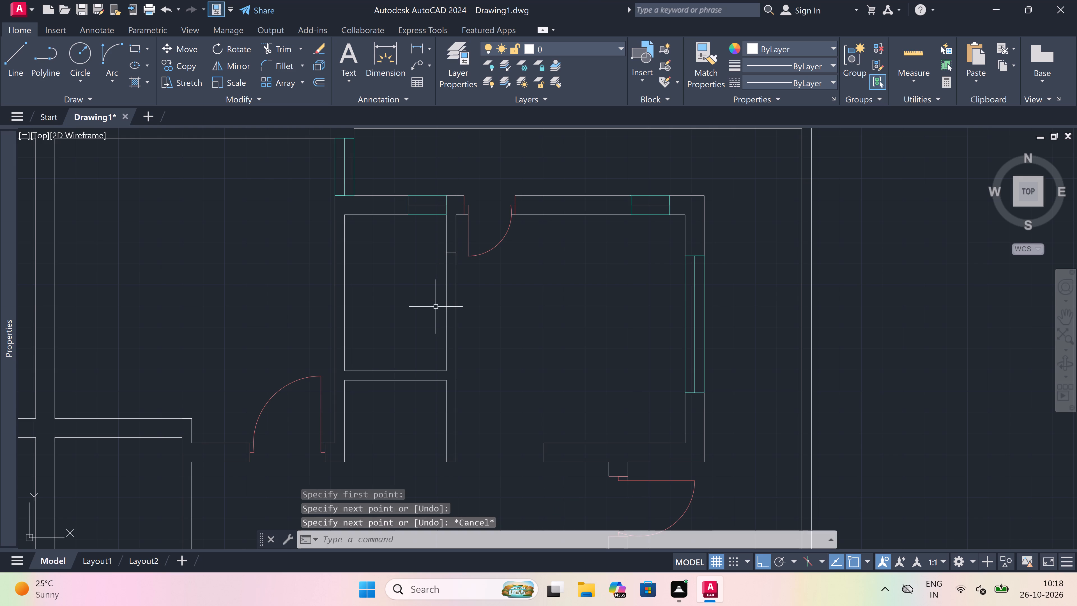
pyautogui.click(443, 323)
pyautogui.click(456, 325)
pyautogui.press('Escape')
# Trim both faces of the upper-right partition between the two opening lines with one fence.
pyautogui.press('t')
pyautogui.press('r')
pyautogui.press('space')
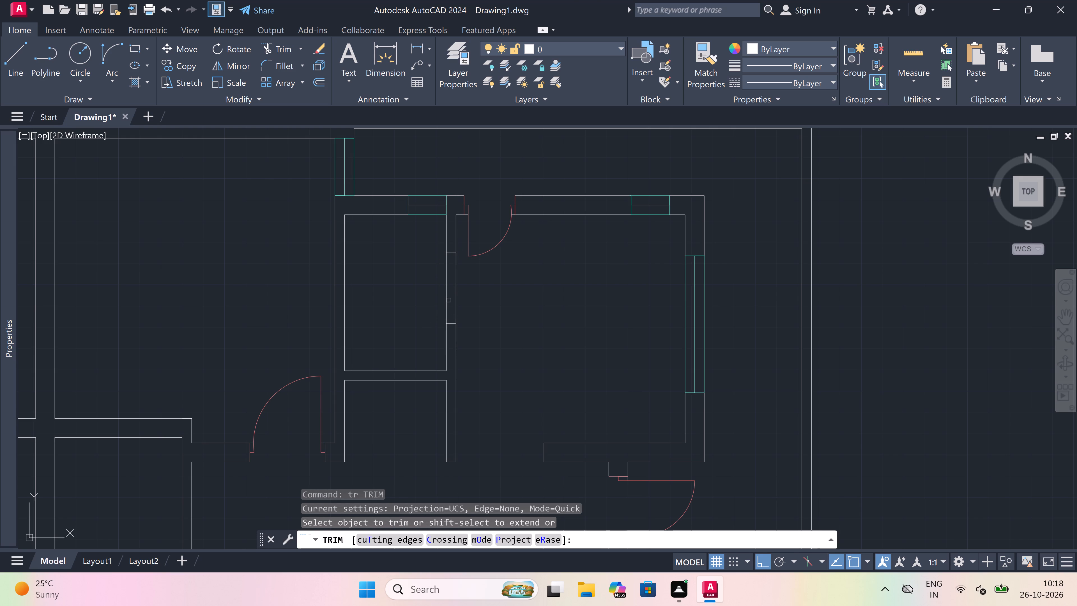
pyautogui.click(474, 289)
pyautogui.click(441, 286)
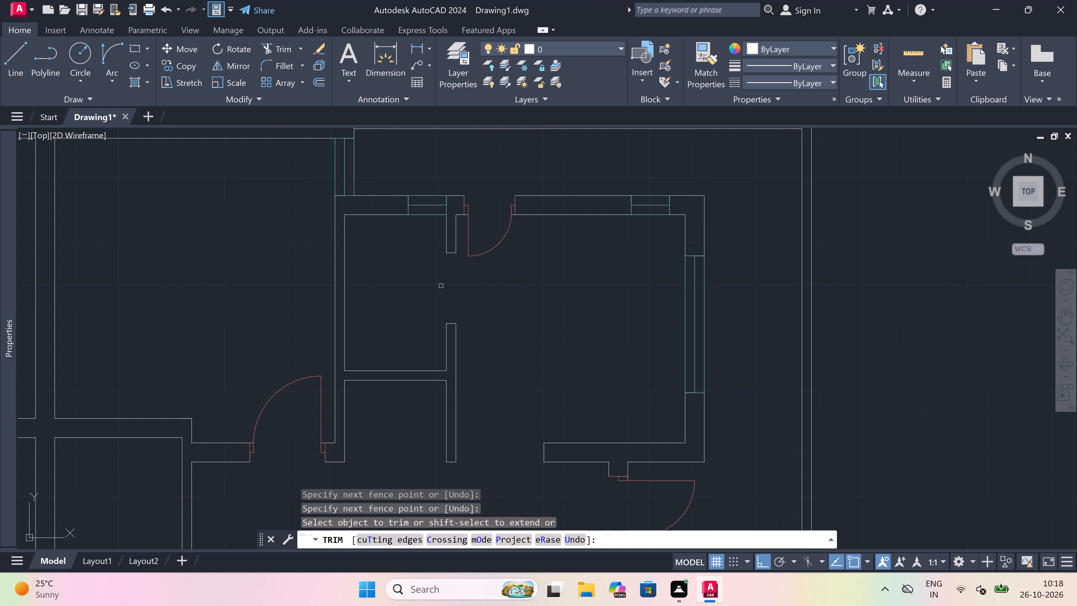
pyautogui.press('Escape')
# Draw a line across the wall stub below the upper-right partition's opening, slightly below the stub's top end.
pyautogui.scroll(-4, 441, 286)
pyautogui.scroll(1, 441, 286)
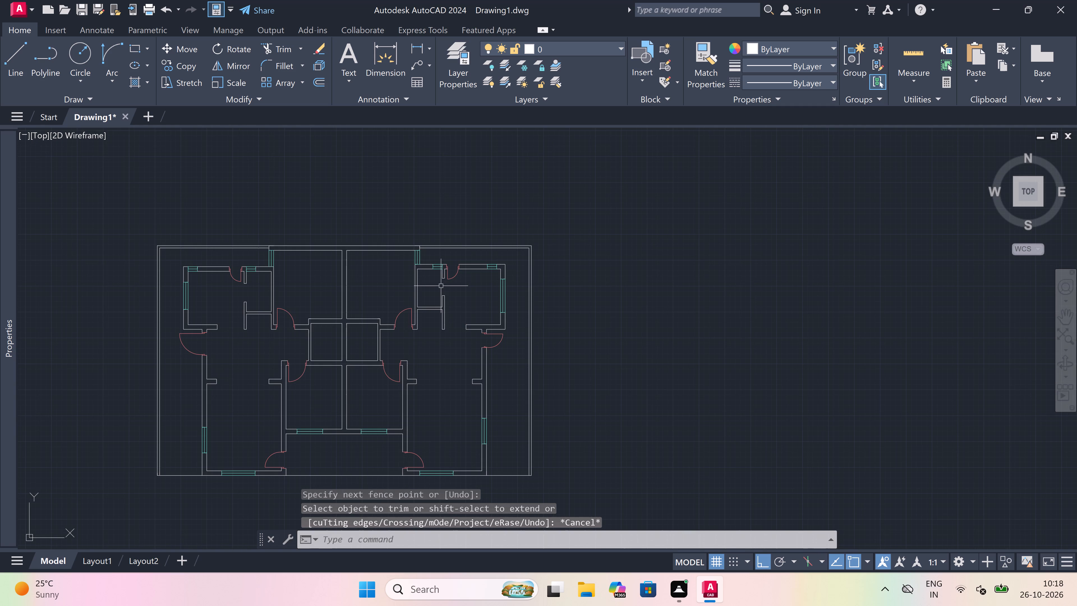
pyautogui.scroll(-1, 421, 304)
pyautogui.scroll(2, 380, 318)
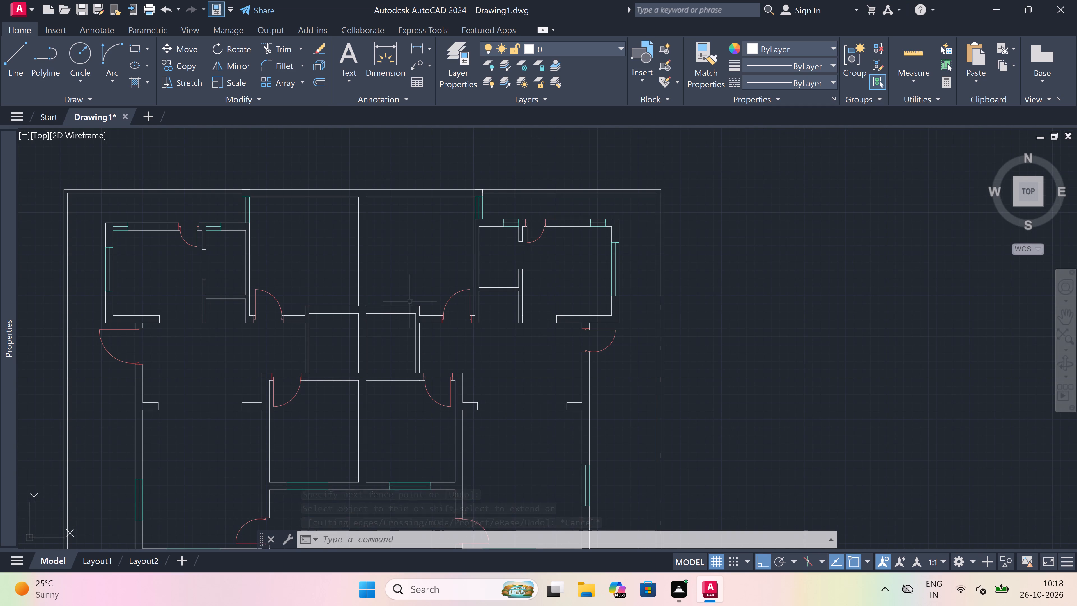
pyautogui.scroll(3, 521, 289)
pyautogui.press('space')
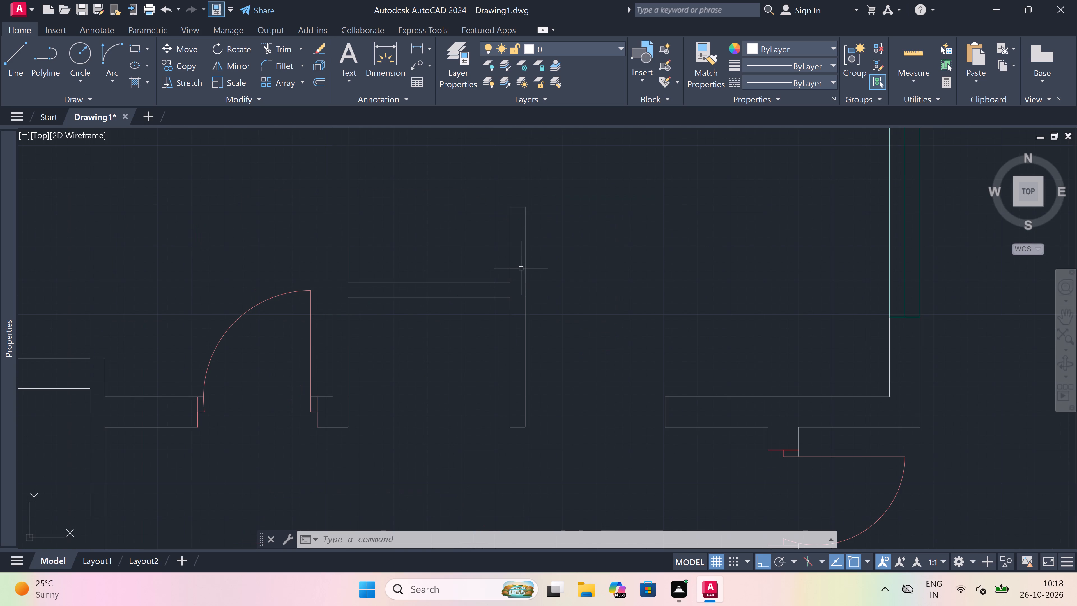
pyautogui.press('Escape')
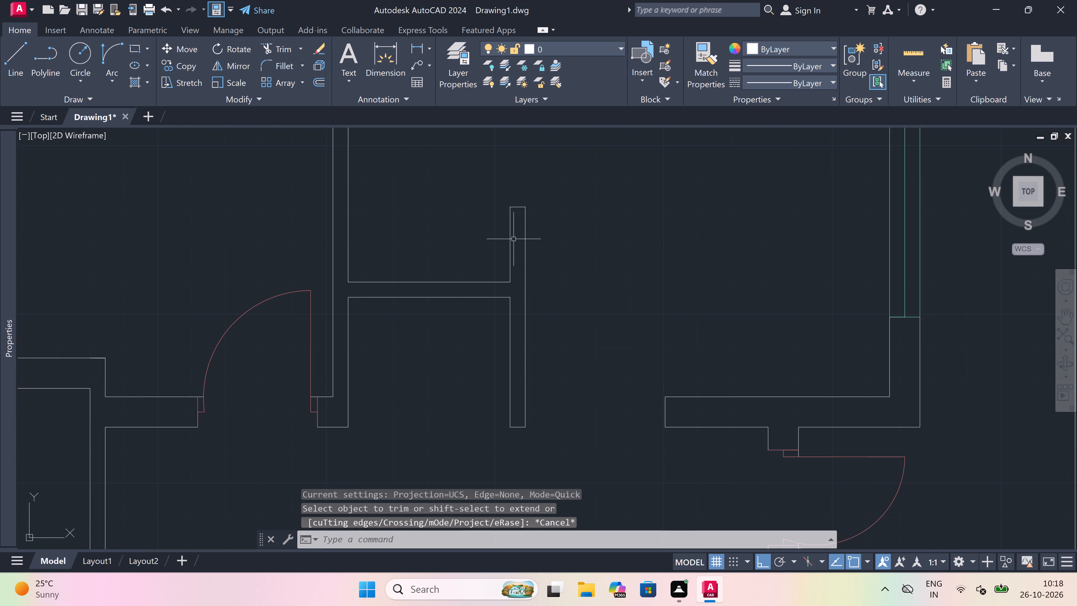
pyautogui.press('l')
pyautogui.press('space')
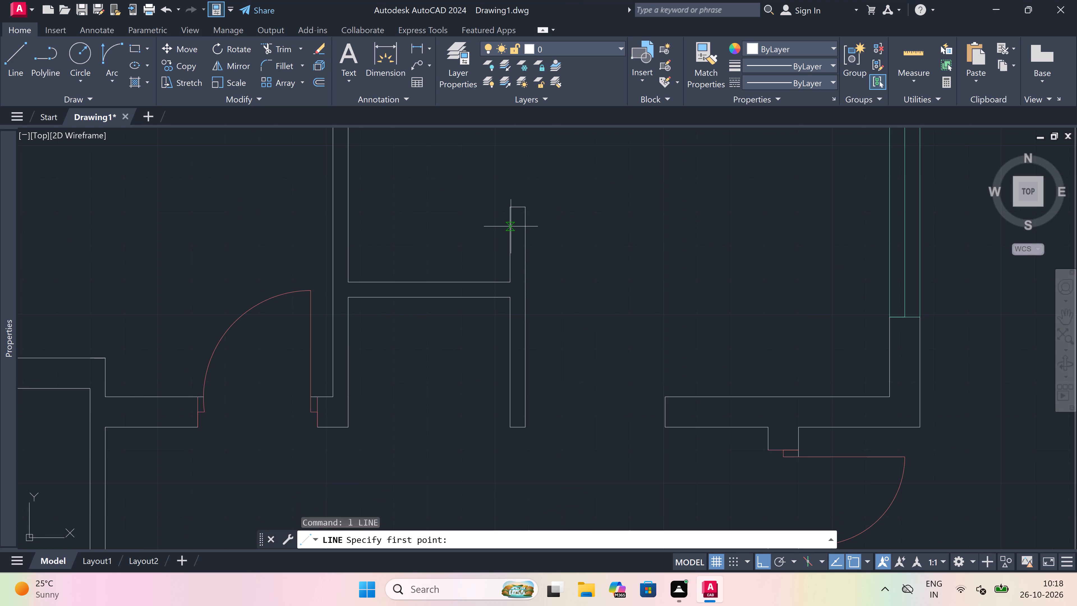
pyautogui.click(511, 219)
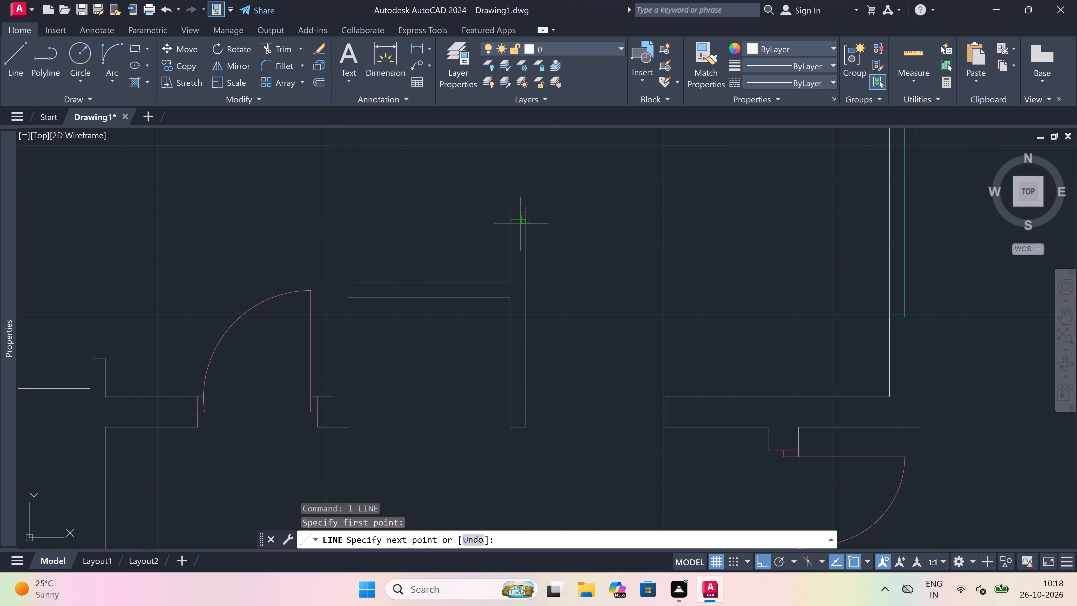
pyautogui.scroll(3, 526, 224)
pyautogui.click(520, 202)
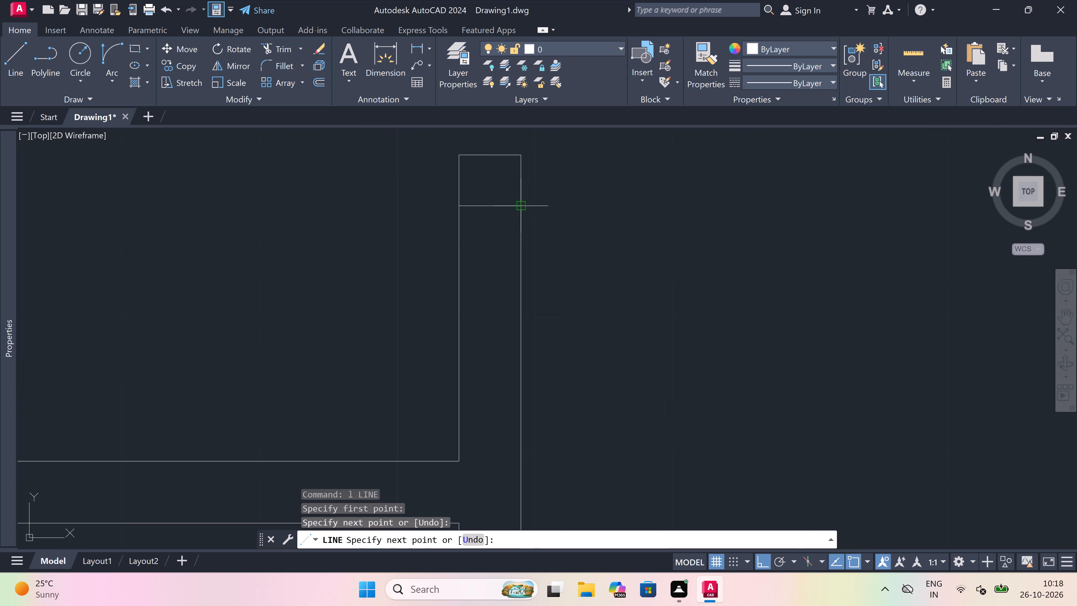
pyautogui.press('Escape')
# Trim away the old end cap and both wall faces above the new line on the upper-right partition's lower stub.
pyautogui.write('tr')
pyautogui.press('space')
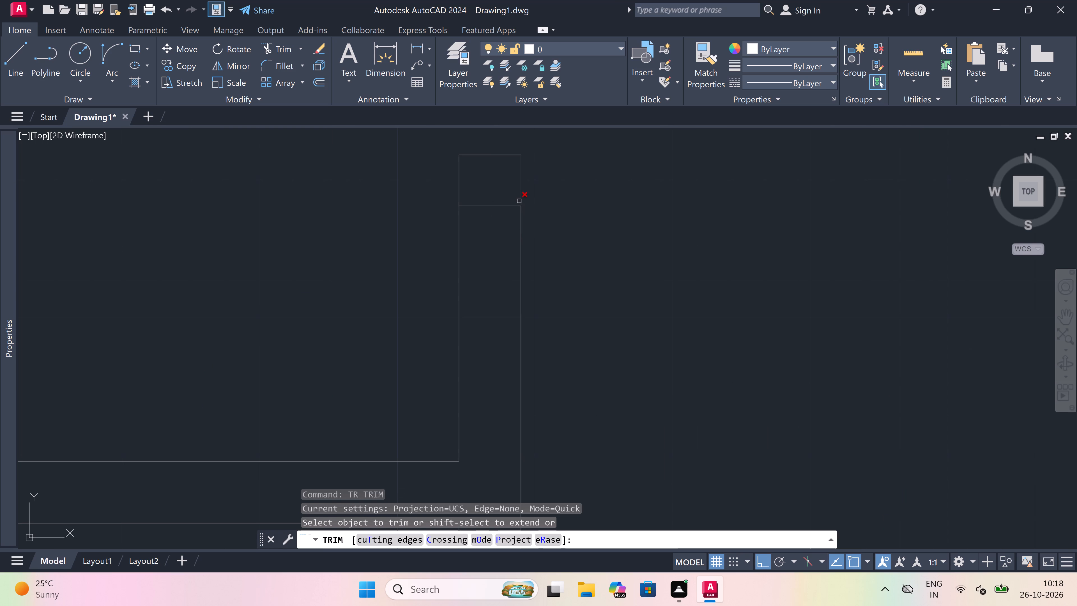
pyautogui.click(520, 186)
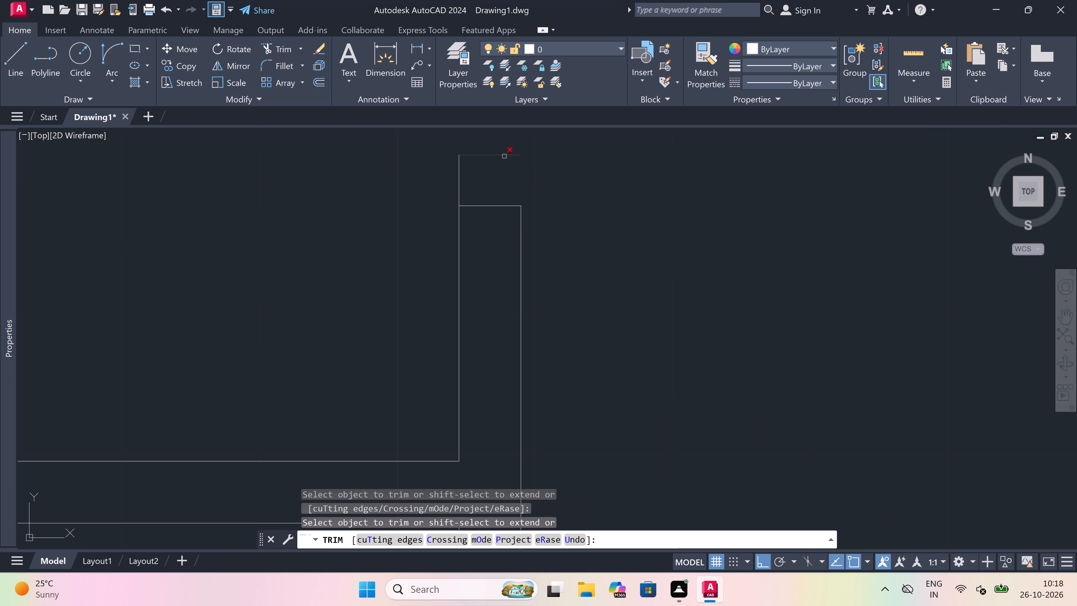
pyautogui.click(505, 155)
pyautogui.click(485, 167)
pyautogui.click(407, 186)
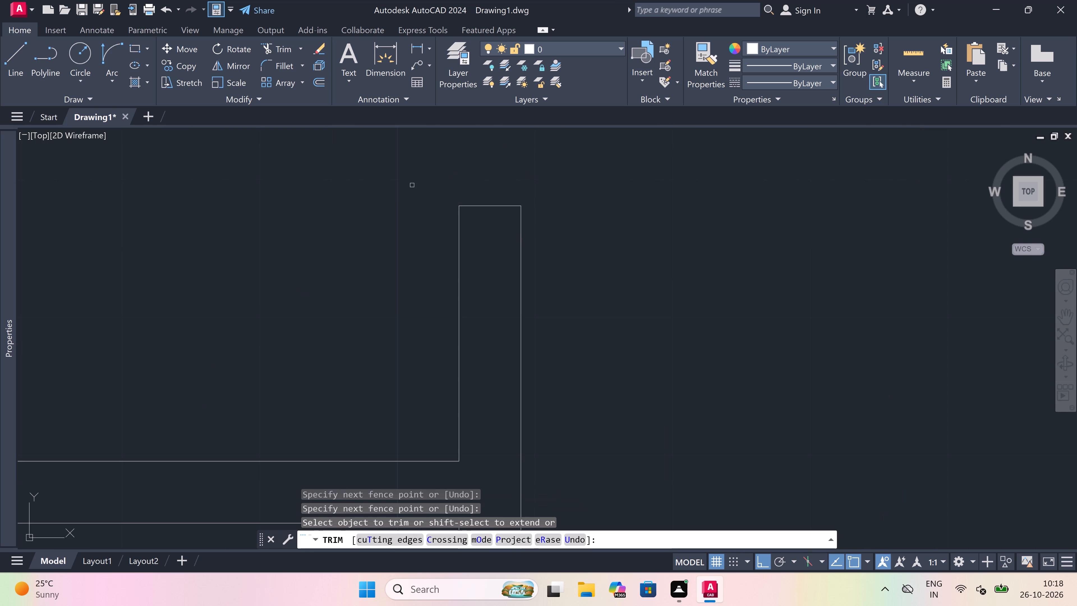
pyautogui.press('Escape')
pyautogui.scroll(-5, 455, 229)
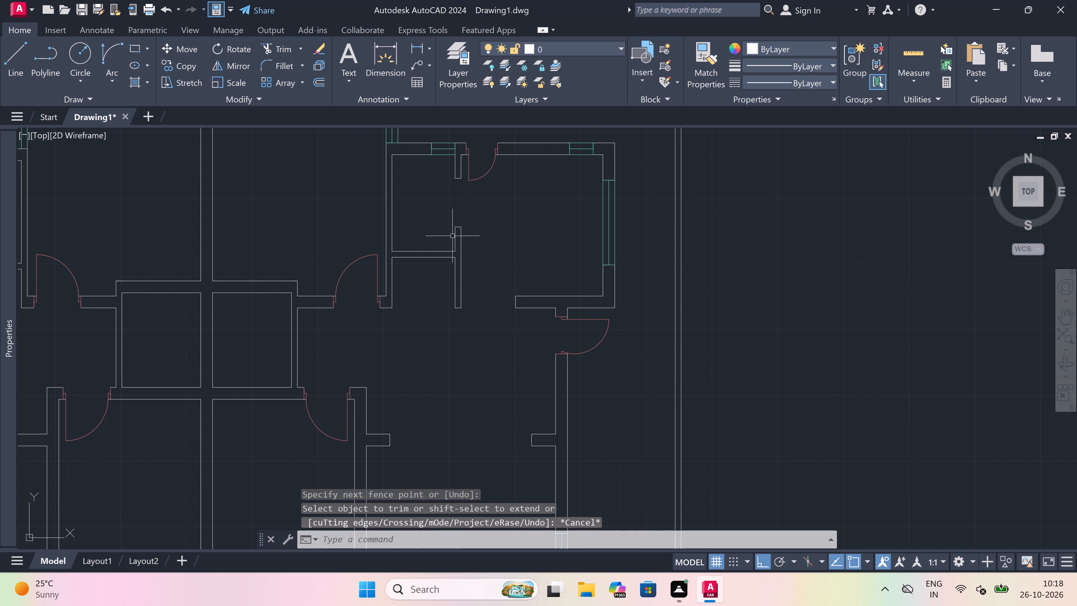
# Add a multiline text label in the upper-left outer room reading KITCHEN, with 9'0"x8'7" on the second line.
pyautogui.scroll(-4, 423, 330)
pyautogui.scroll(3, 414, 339)
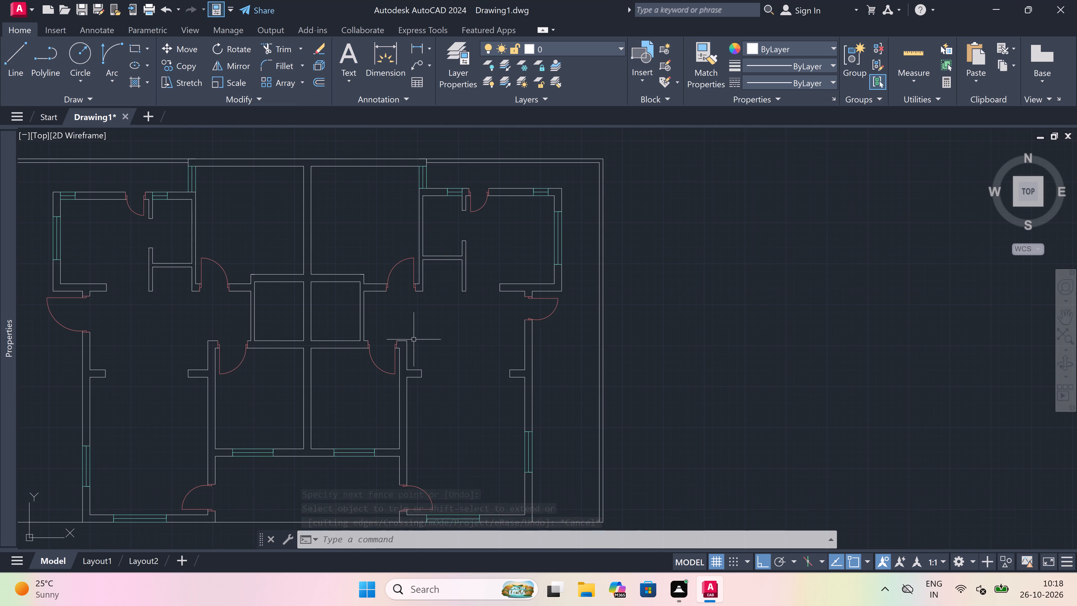
pyautogui.scroll(-2, 414, 339)
pyautogui.scroll(2, 297, 362)
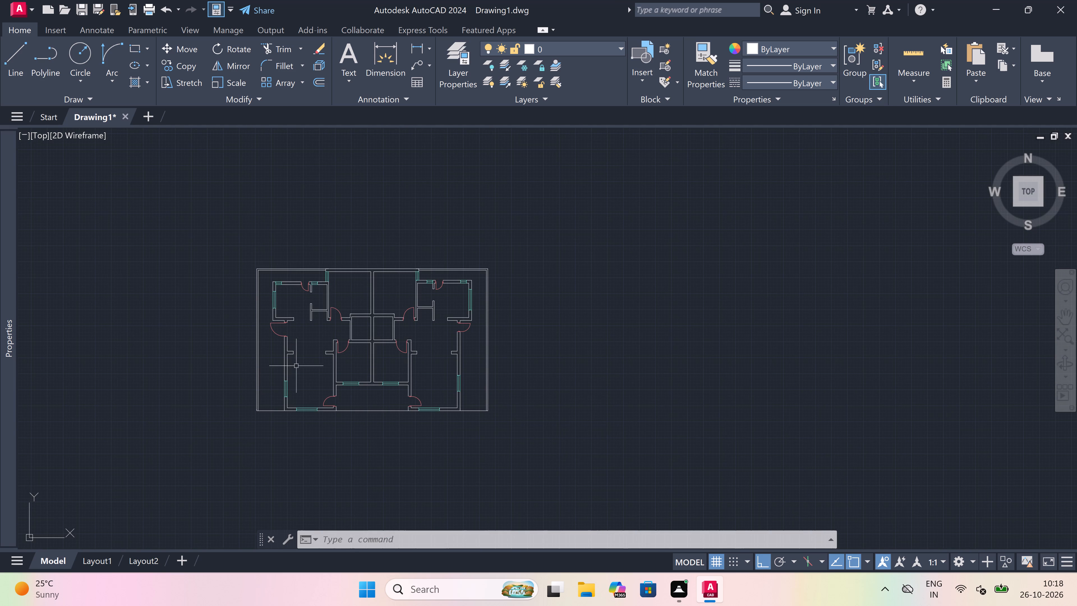
pyautogui.scroll(-2, 303, 351)
pyautogui.scroll(3, 303, 292)
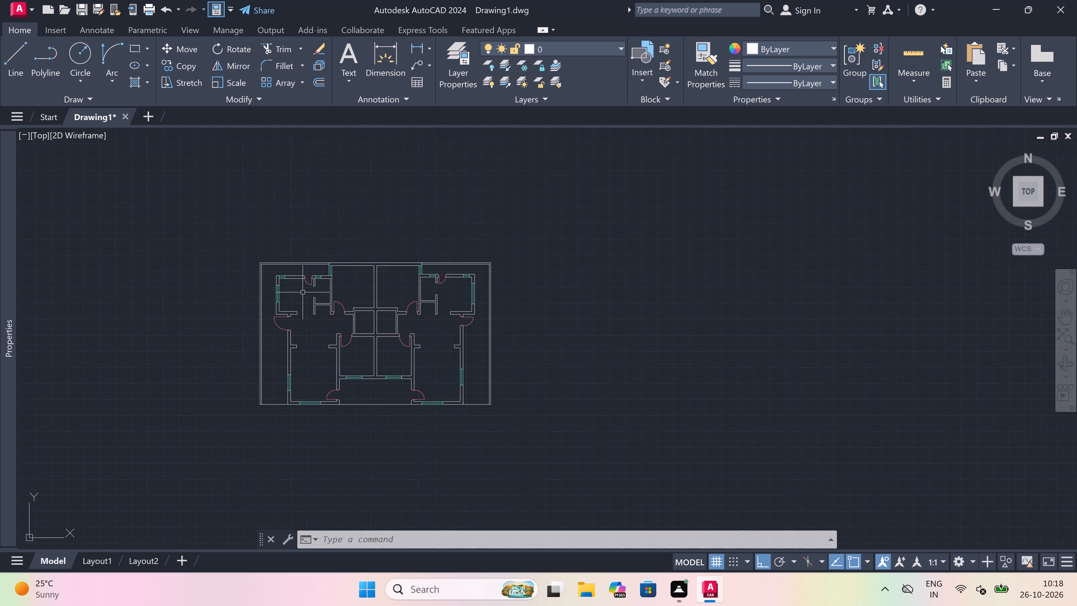
pyautogui.scroll(1, 211, 327)
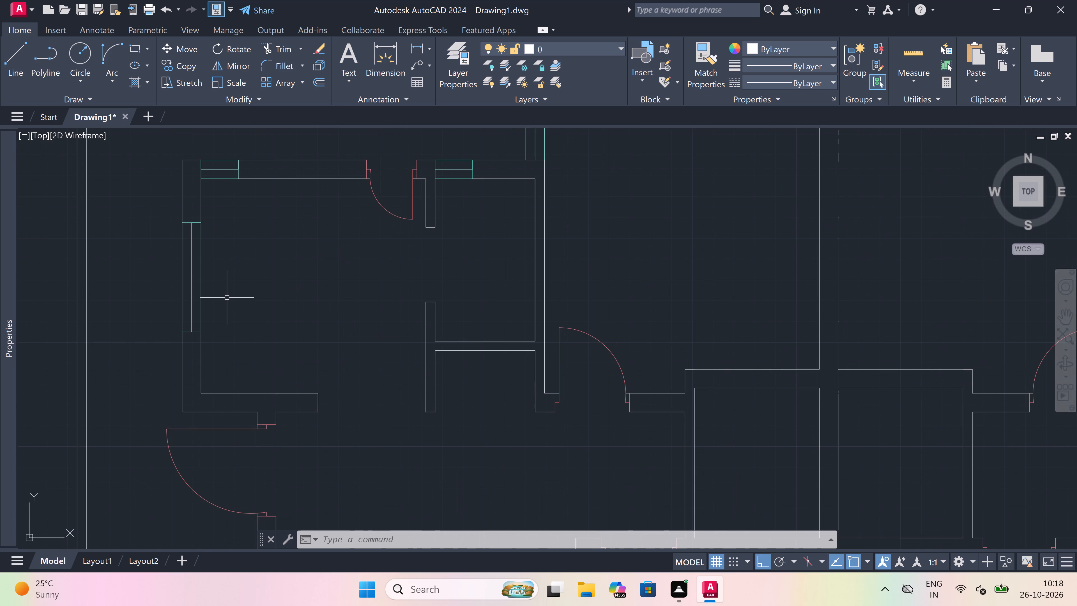
pyautogui.write('mt')
pyautogui.press('space')
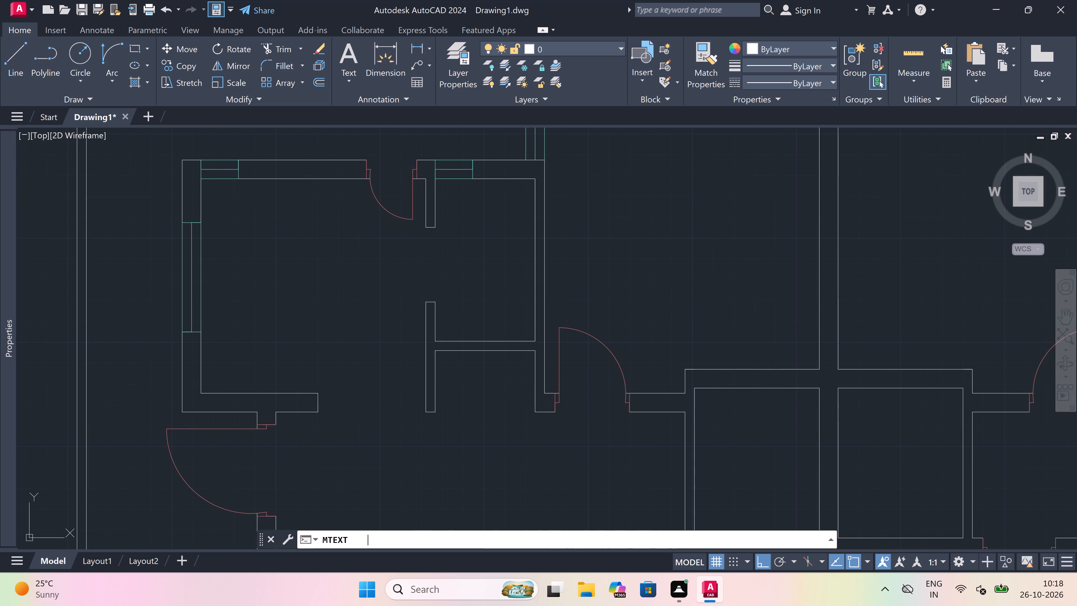
pyautogui.scroll(1, 221, 295)
pyautogui.scroll(-1, 260, 277)
pyautogui.scroll(1, 260, 277)
pyautogui.moveTo(247, 276); pyautogui.dragTo(254, 276)
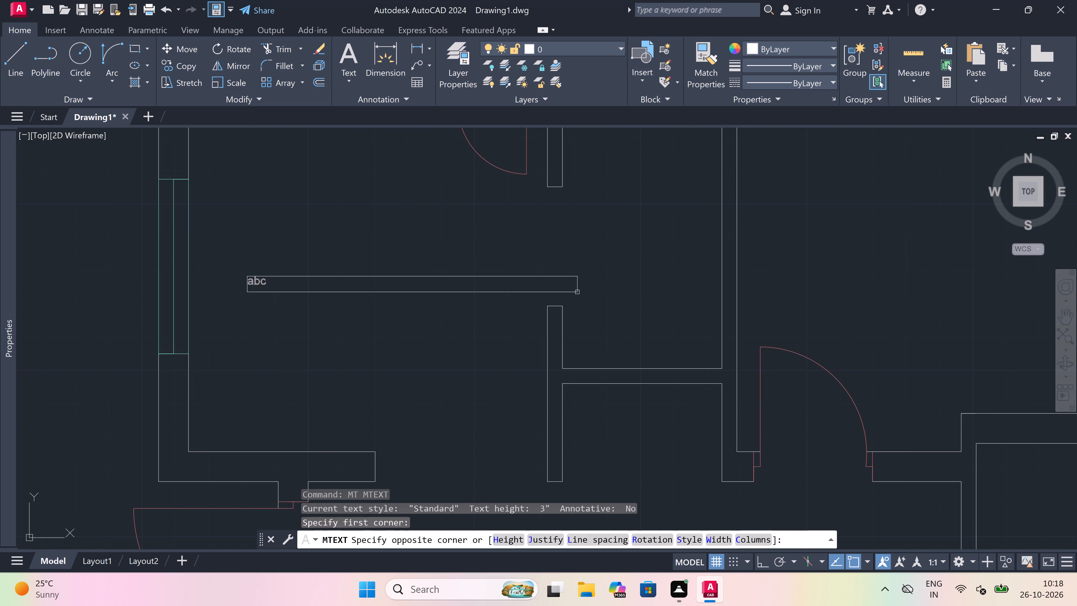
pyautogui.click(751, 293)
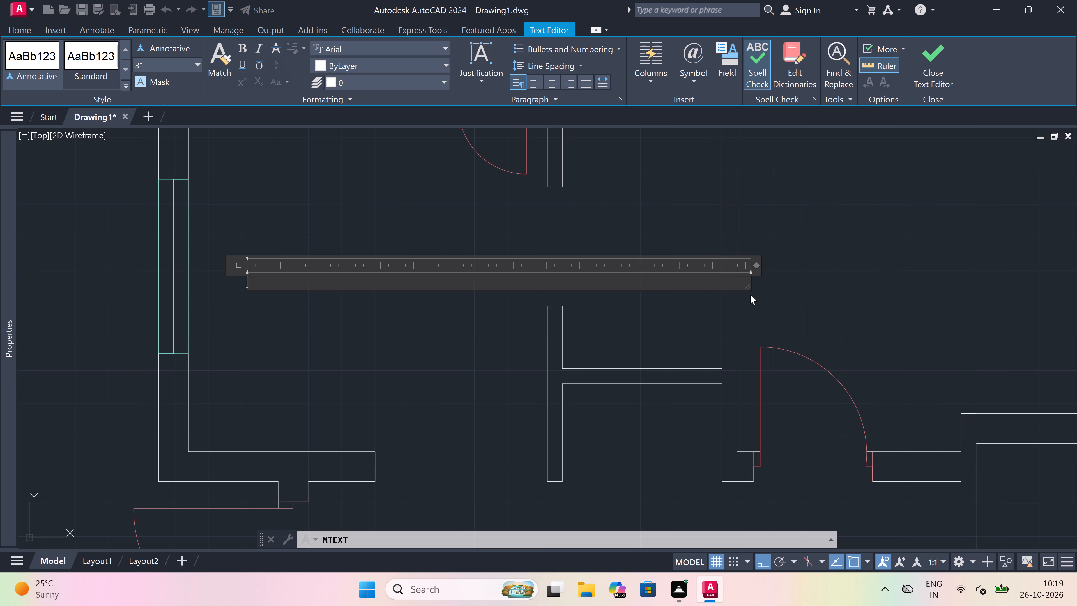
pyautogui.write('KITCHEN')
pyautogui.press('space')
pyautogui.press('Return')
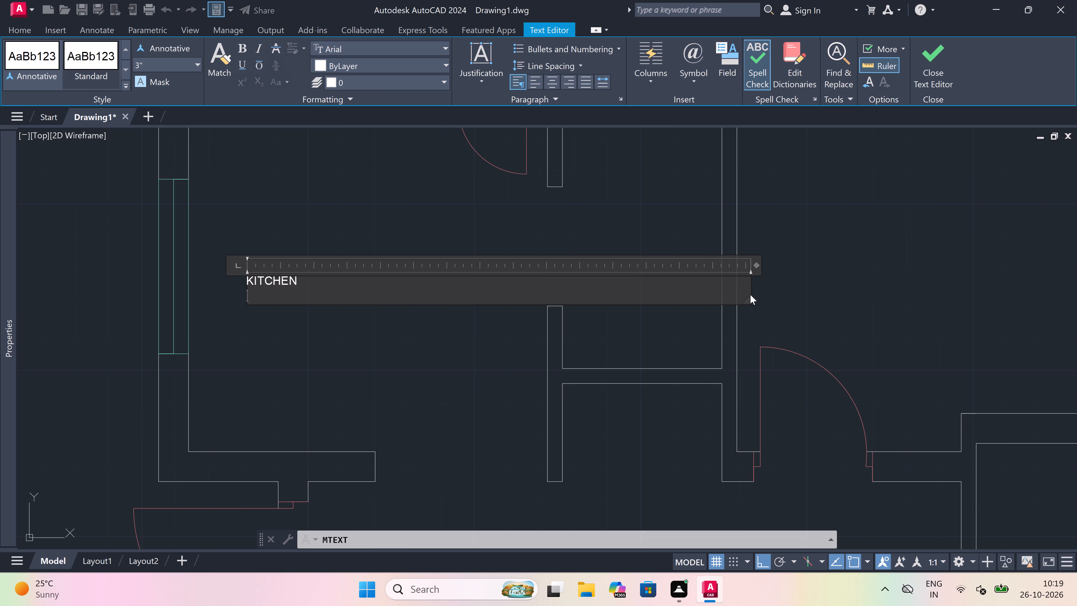
pyautogui.write("9'0")
pyautogui.write('"x')
pyautogui.write("8'7")
pyautogui.hotkey('shift', '"')
pyautogui.click(436, 323)
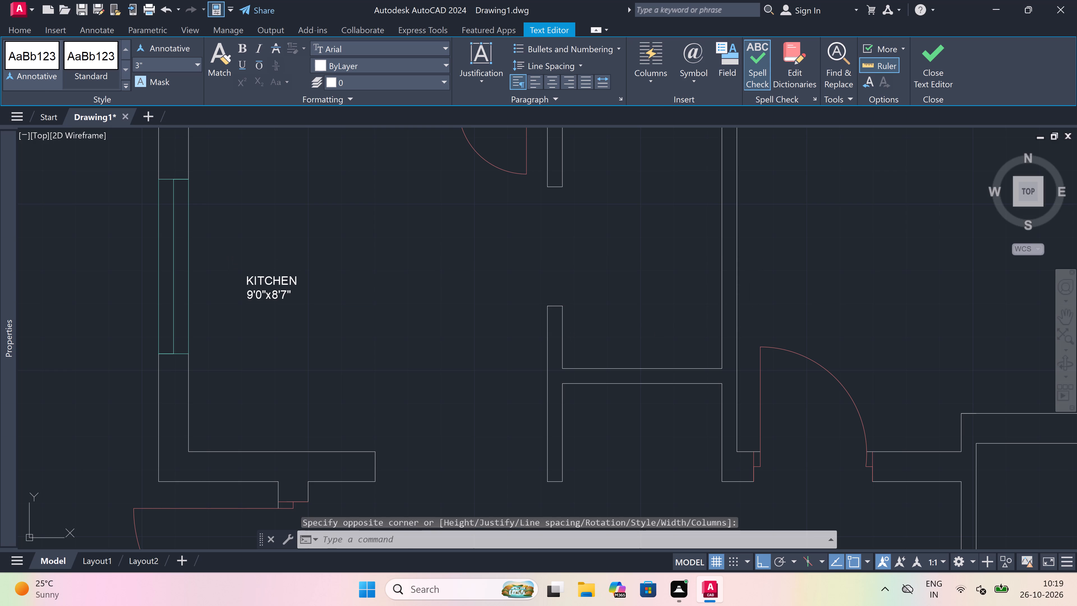
# Add a multiline text label in the small room adjoining the kitchen reading STORE, with 4'0"x6'6" on the second line.
pyautogui.press('space')
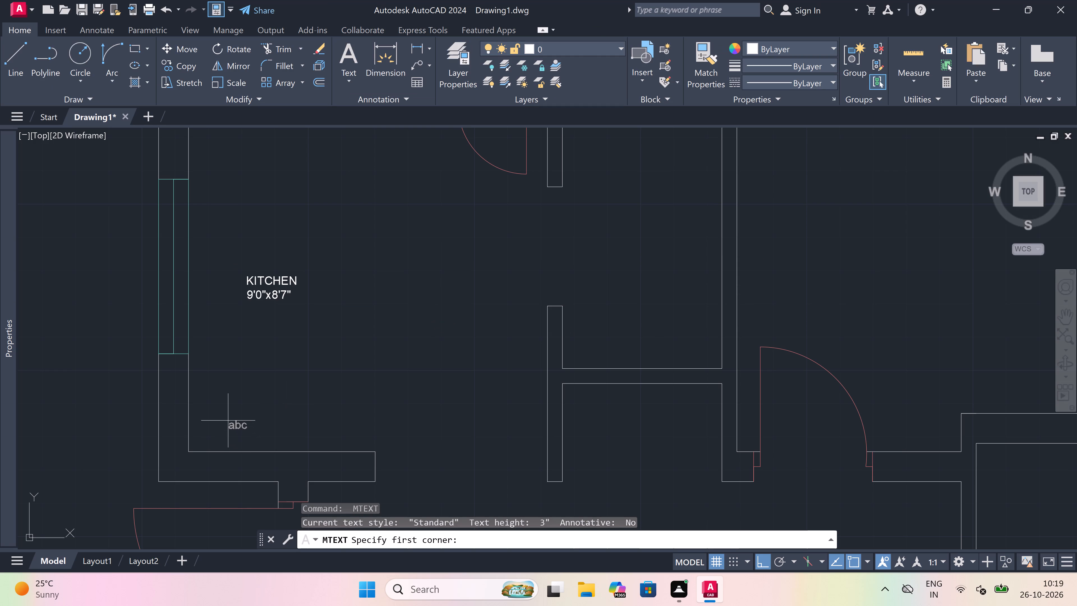
pyautogui.scroll(-3, 228, 410)
pyautogui.scroll(2, 228, 410)
pyautogui.scroll(-2, 228, 410)
pyautogui.scroll(1, 270, 388)
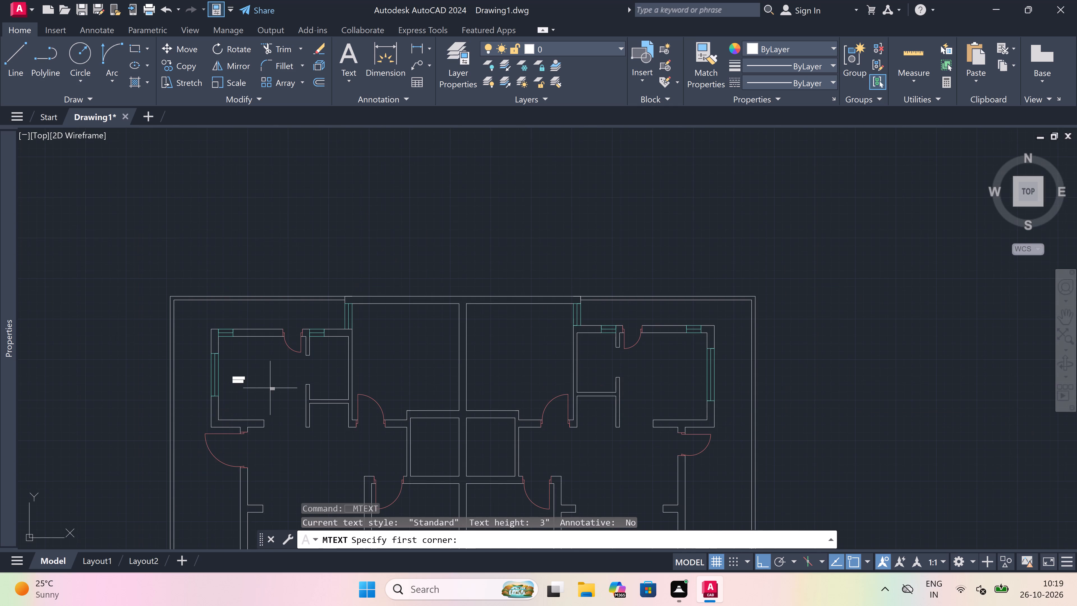
pyautogui.scroll(2, 413, 354)
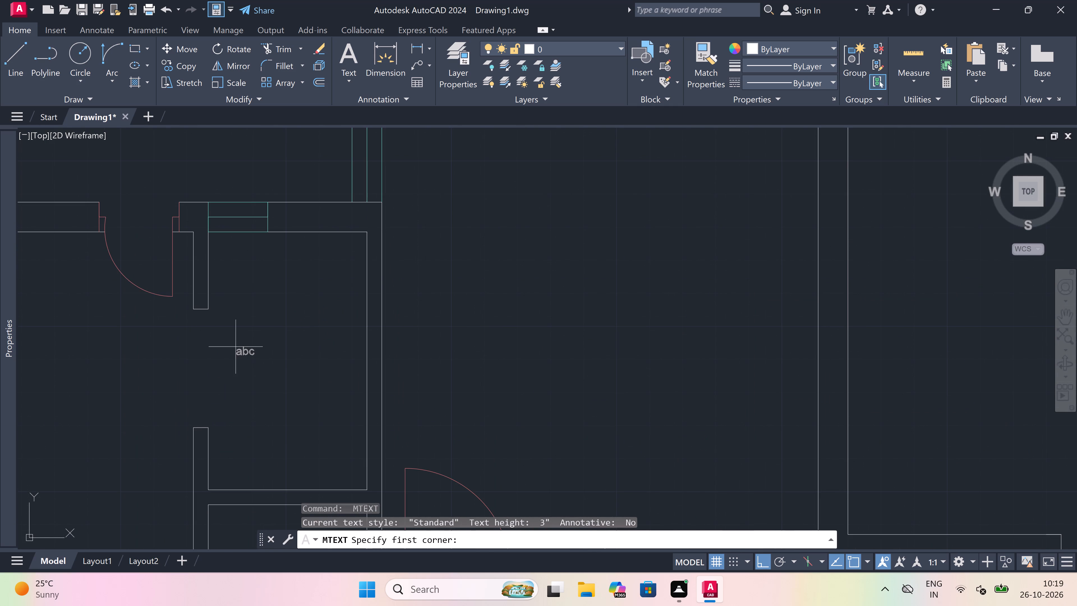
pyautogui.click(224, 344)
pyautogui.click(579, 386)
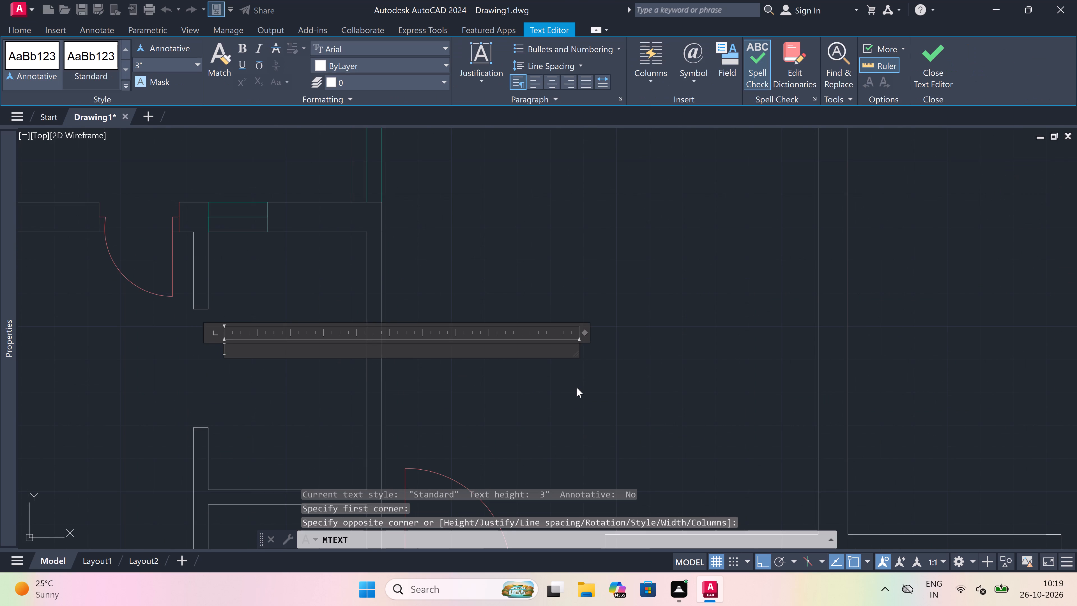
pyautogui.press('s')
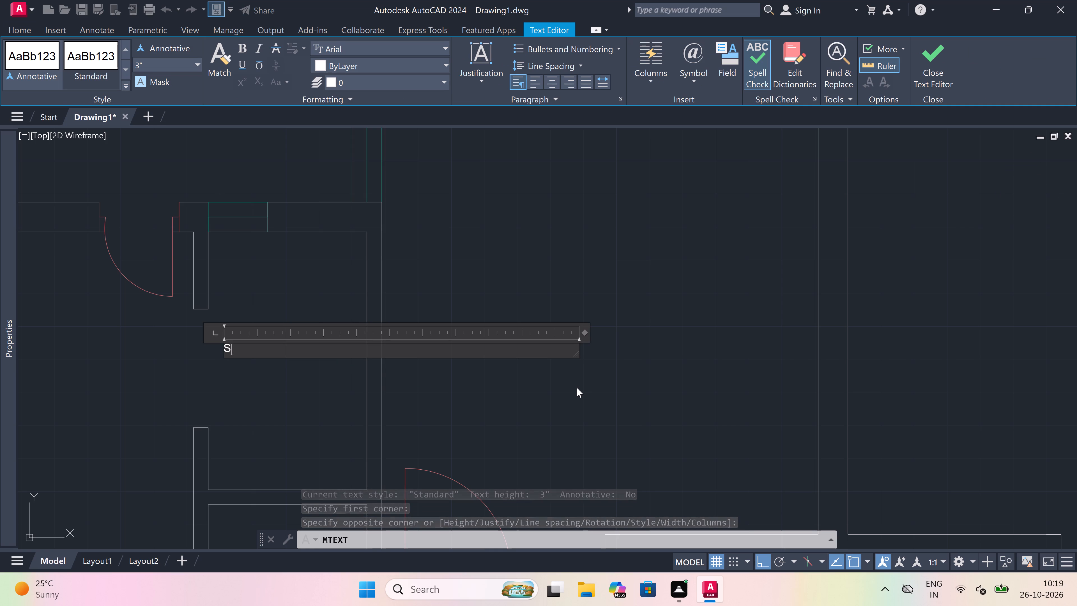
pyautogui.press('t')
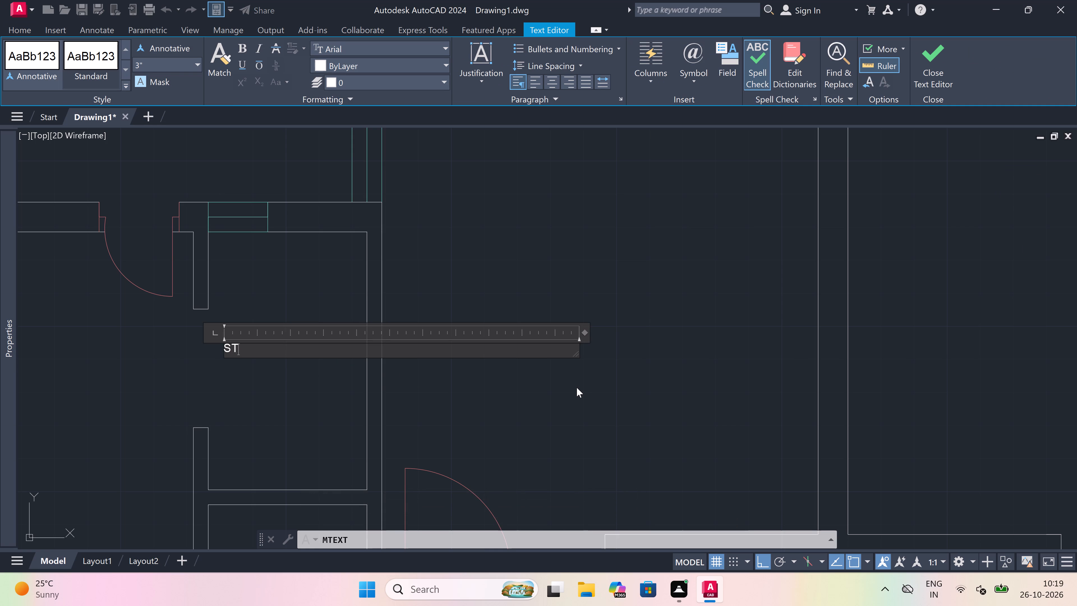
pyautogui.write('ORE')
pyautogui.press('Return')
pyautogui.write("4'0")
pyautogui.hotkey('shift', '"')
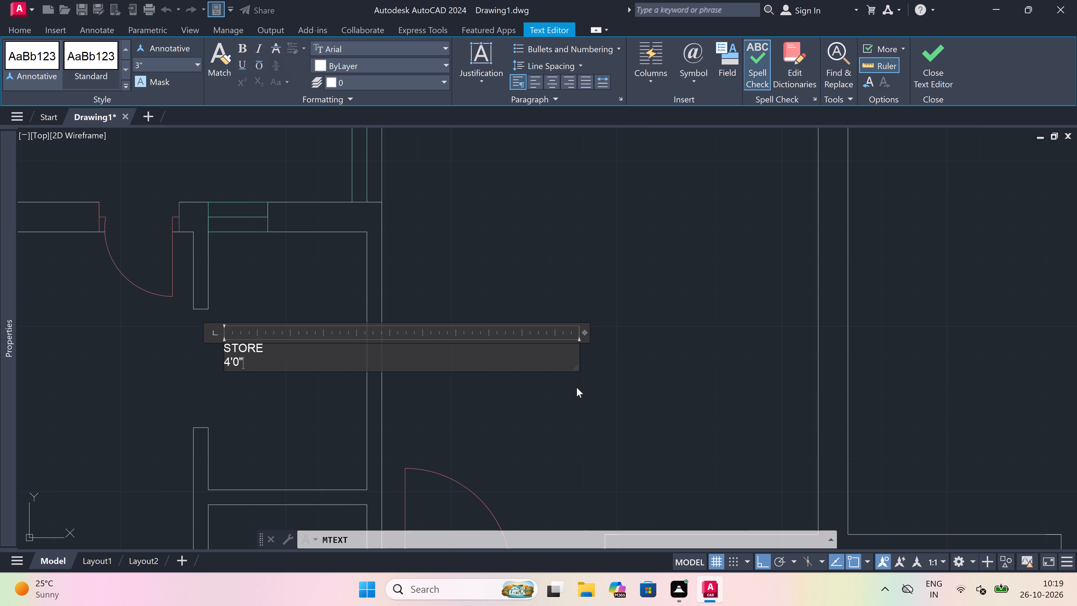
pyautogui.press('x')
pyautogui.write("6'6")
pyautogui.hotkey('shift', '"')
pyautogui.click(258, 396)
# Move the STORE label horizontally about 1'-2" away from the partition opening, towards the middle of its room.
pyautogui.click(242, 375)
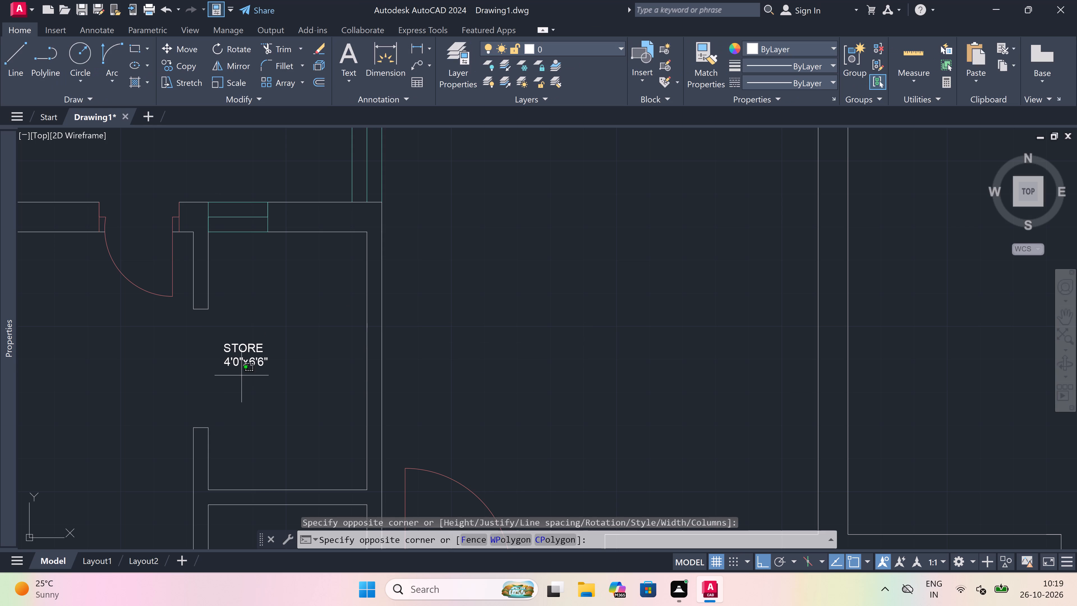
pyautogui.click(218, 359)
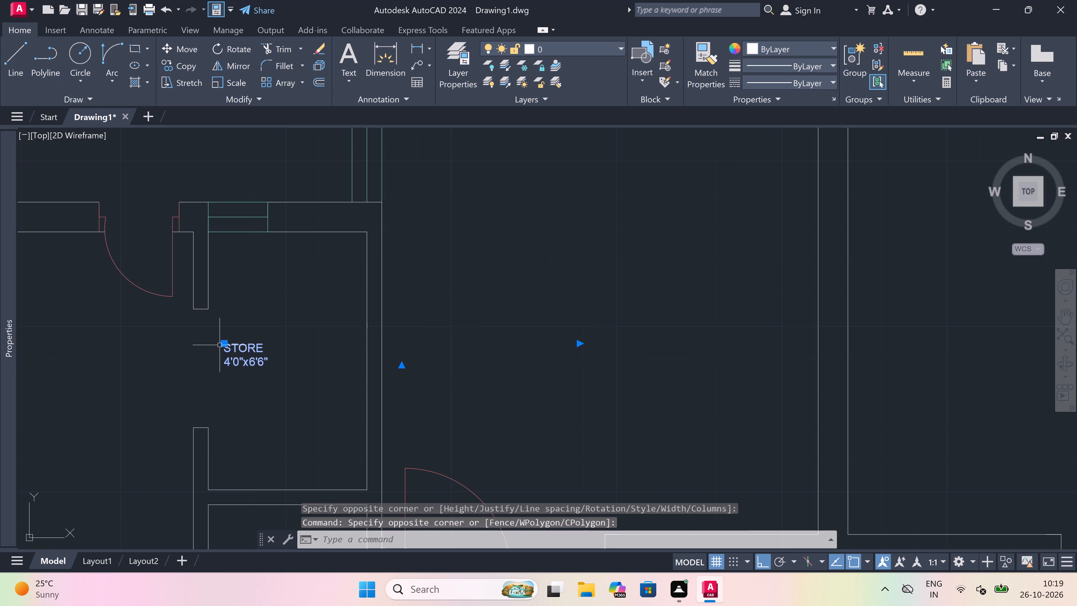
pyautogui.click(224, 340)
pyautogui.click(254, 339)
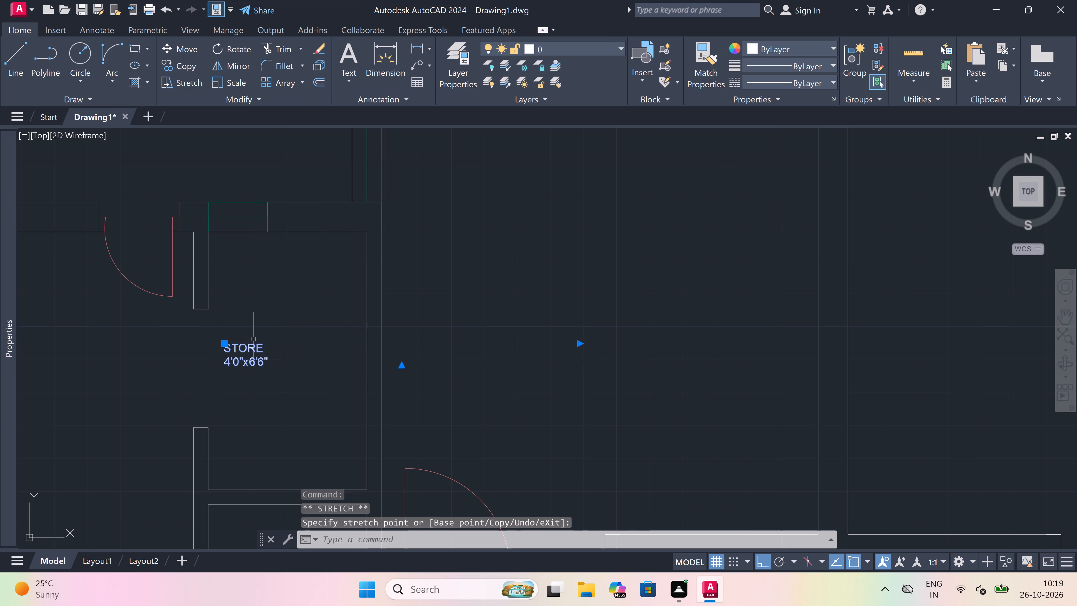
pyautogui.scroll(2, 239, 345)
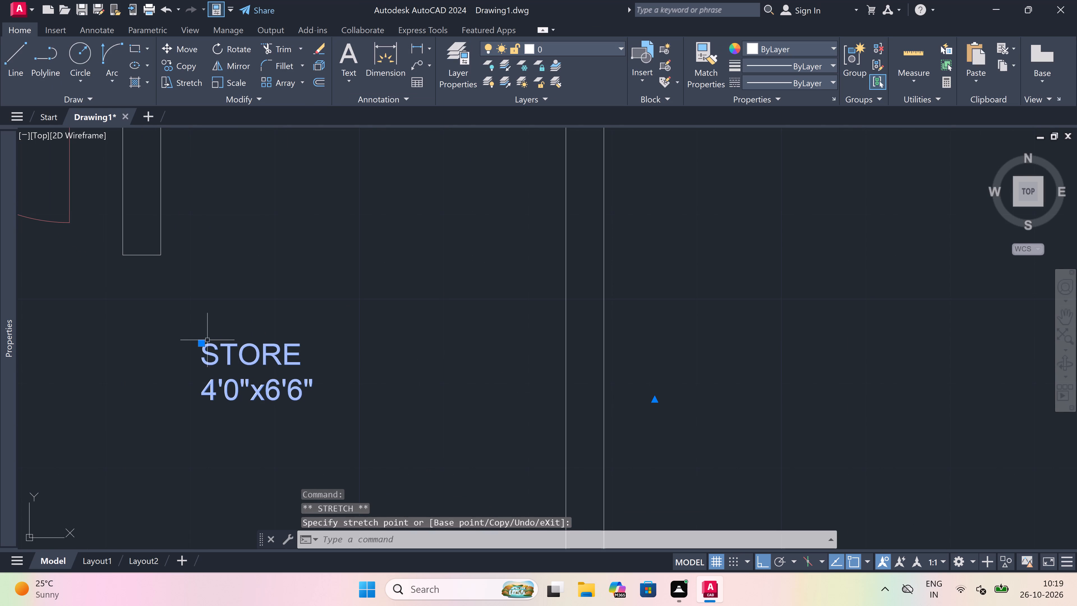
pyautogui.click(198, 345)
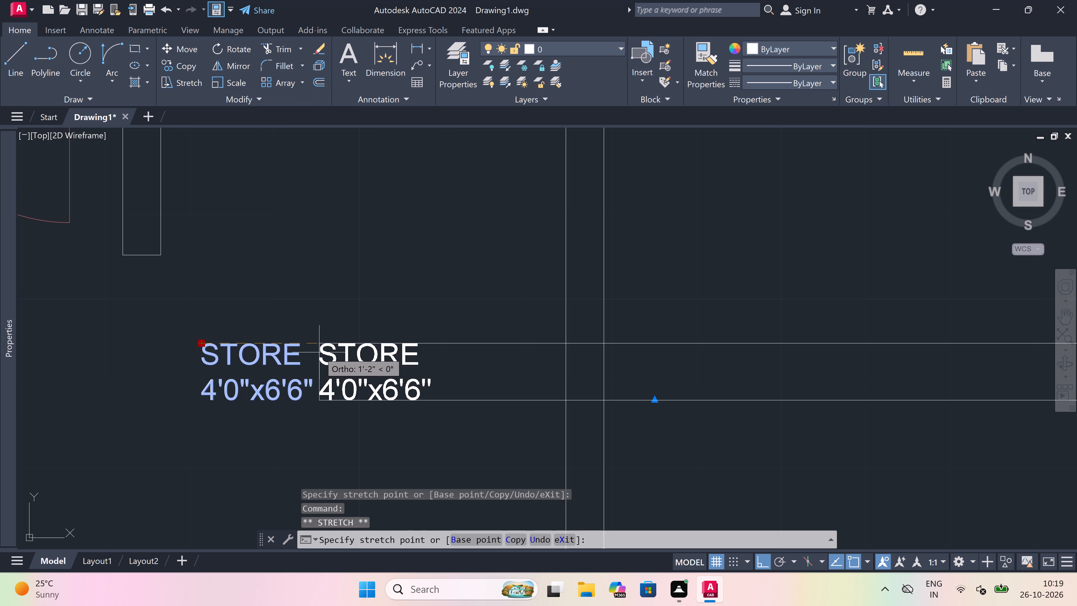
pyautogui.scroll(3, 319, 352)
pyautogui.click(319, 352)
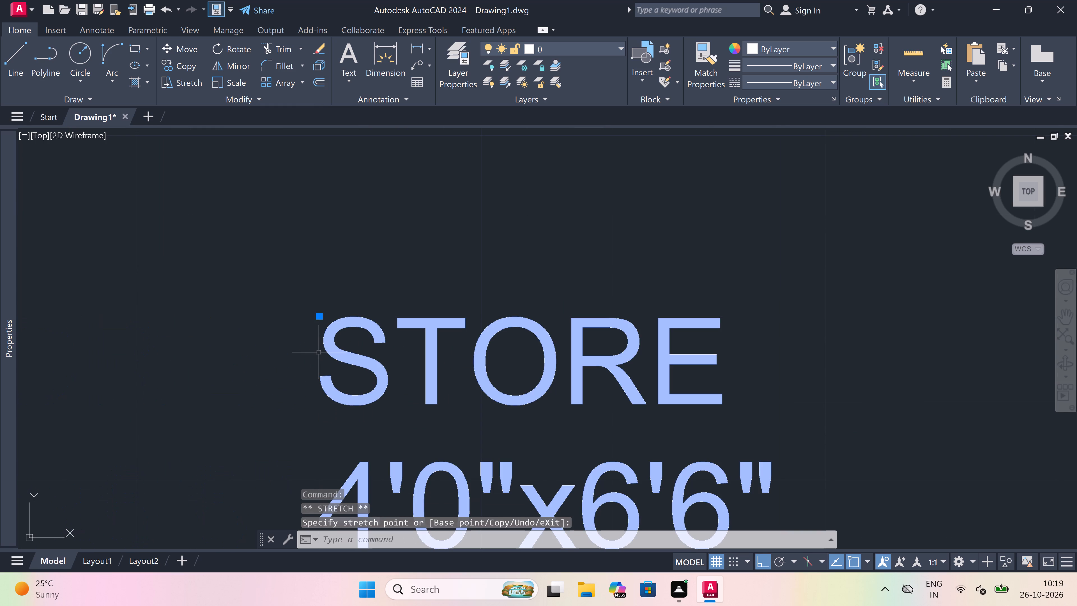
pyautogui.press('Escape')
# Add a multiline text label in the small room below the left unit's store reading MANDIR, with 4'0"x4'6" on the second line.
pyautogui.scroll(-9, 307, 327)
pyautogui.scroll(2, 321, 361)
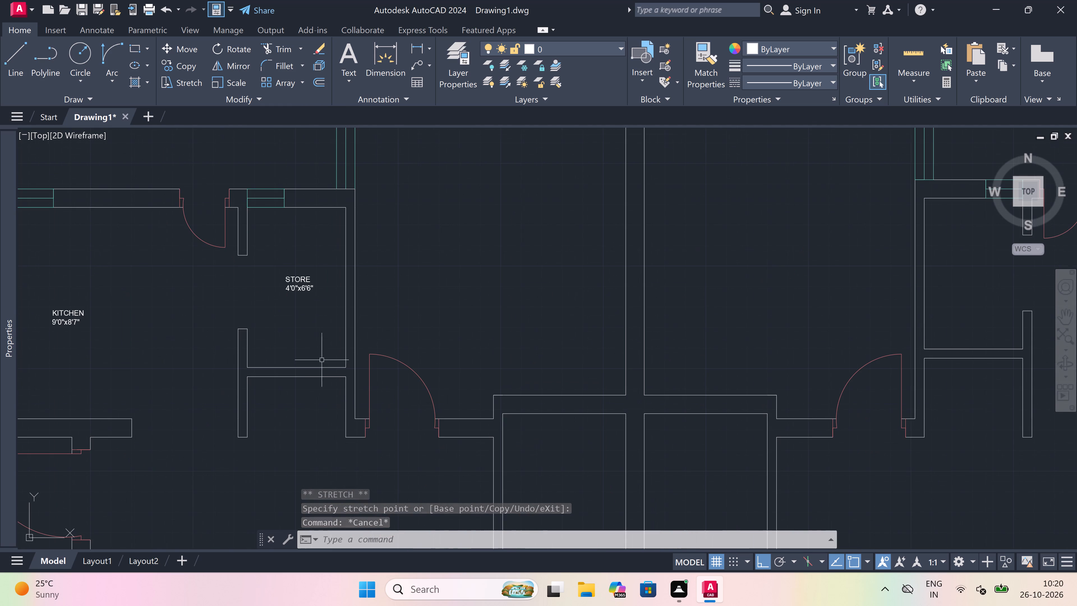
pyautogui.scroll(2, 303, 379)
pyautogui.scroll(-2, 303, 379)
pyautogui.scroll(3, 305, 422)
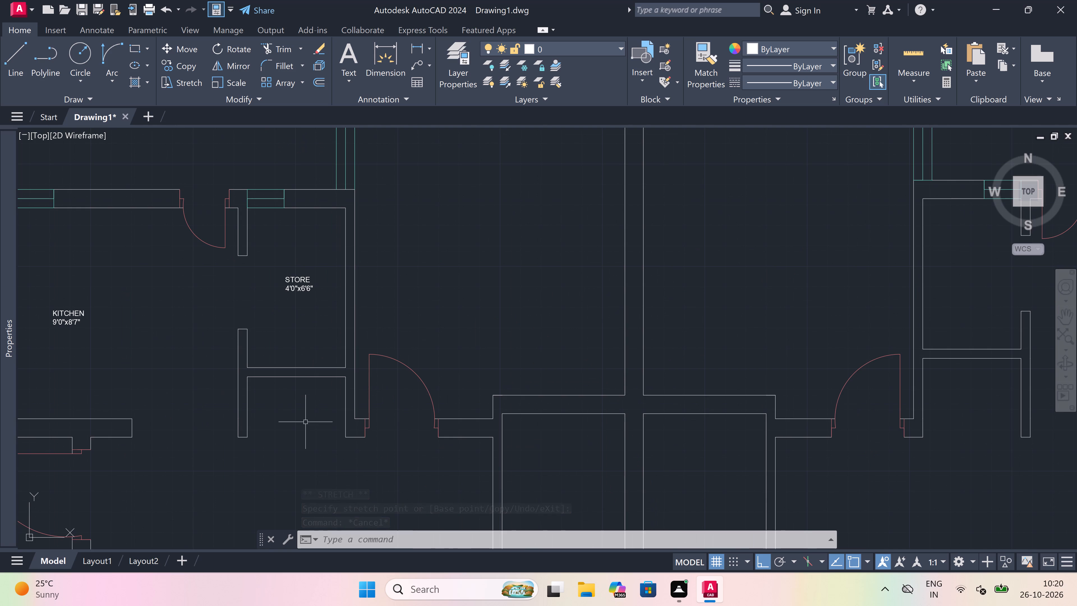
pyautogui.write('mt')
pyautogui.press('space')
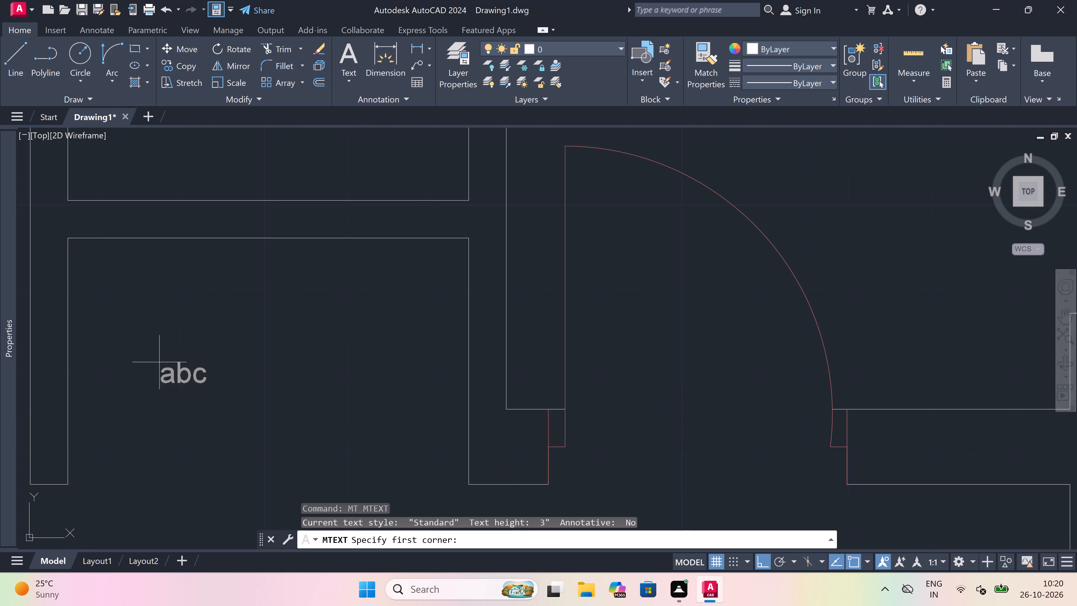
pyautogui.moveTo(118, 358); pyautogui.dragTo(145, 367)
pyautogui.click(734, 392)
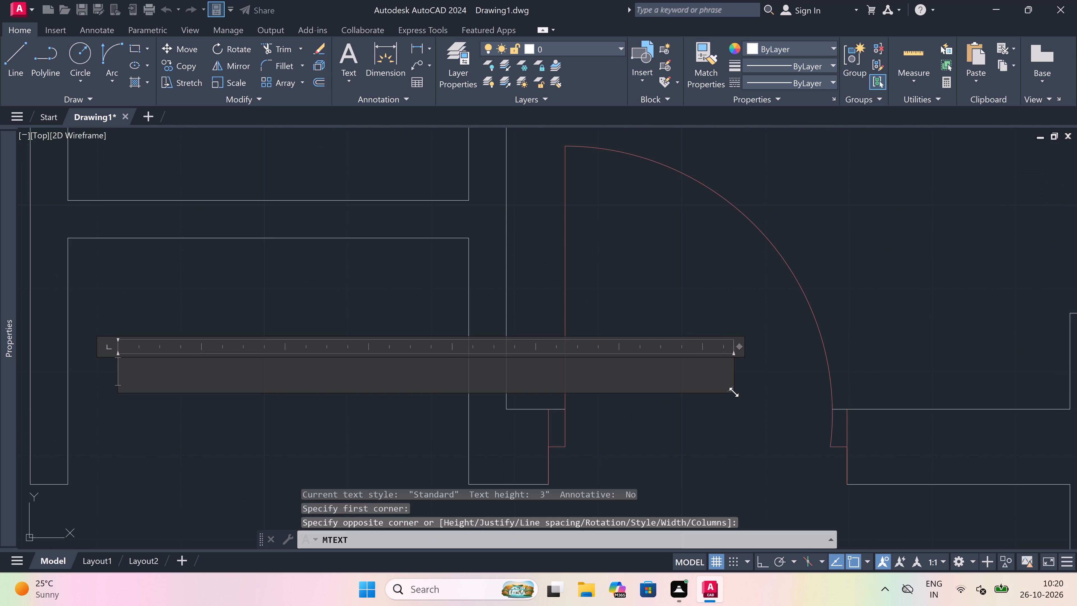
pyautogui.press('m')
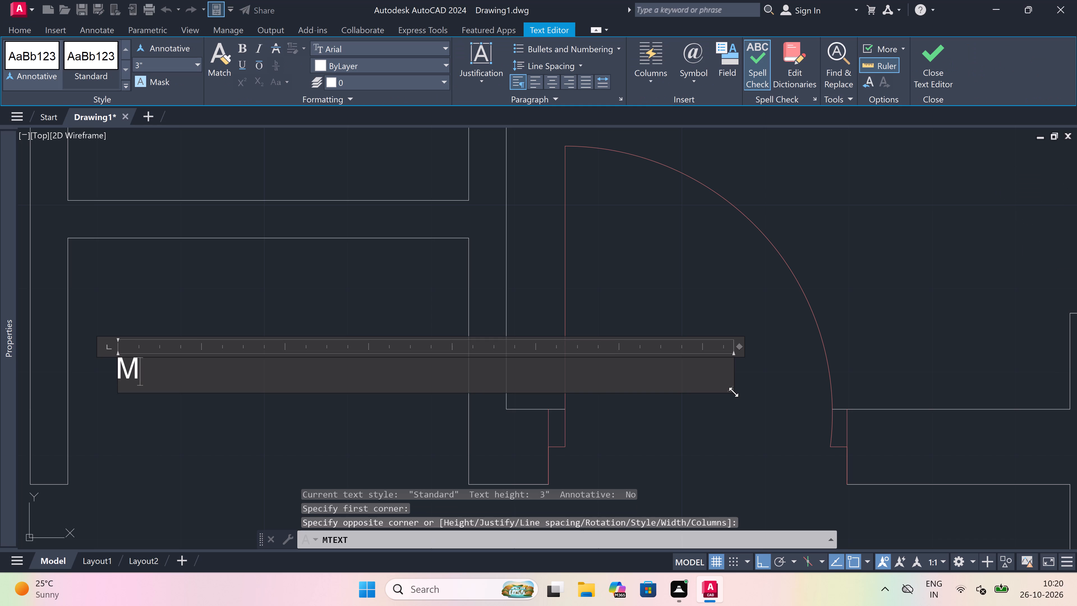
pyautogui.press('a')
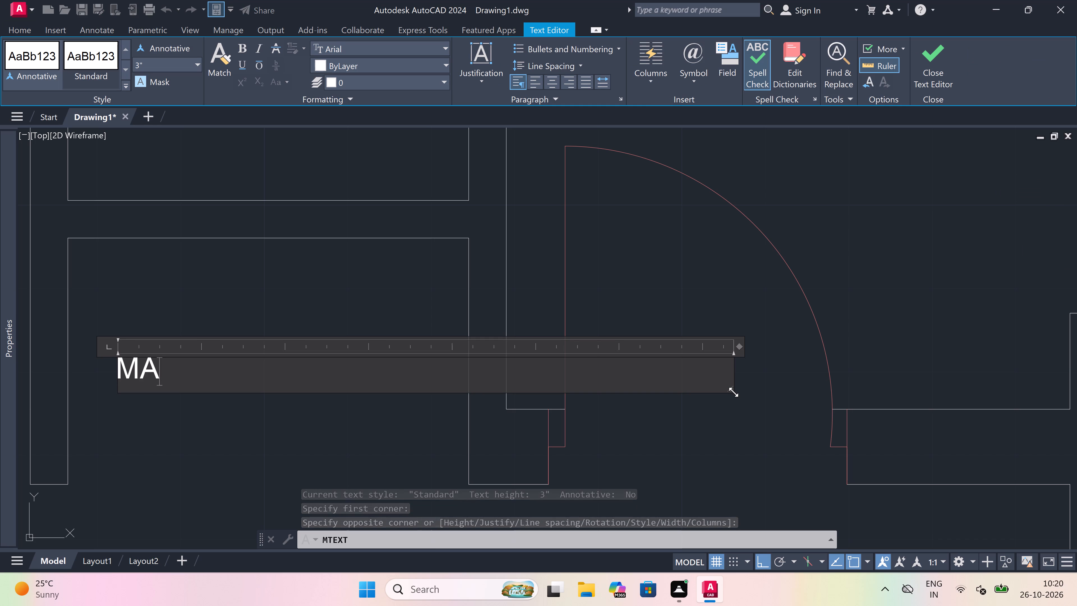
pyautogui.write('NDIR')
pyautogui.press('Return')
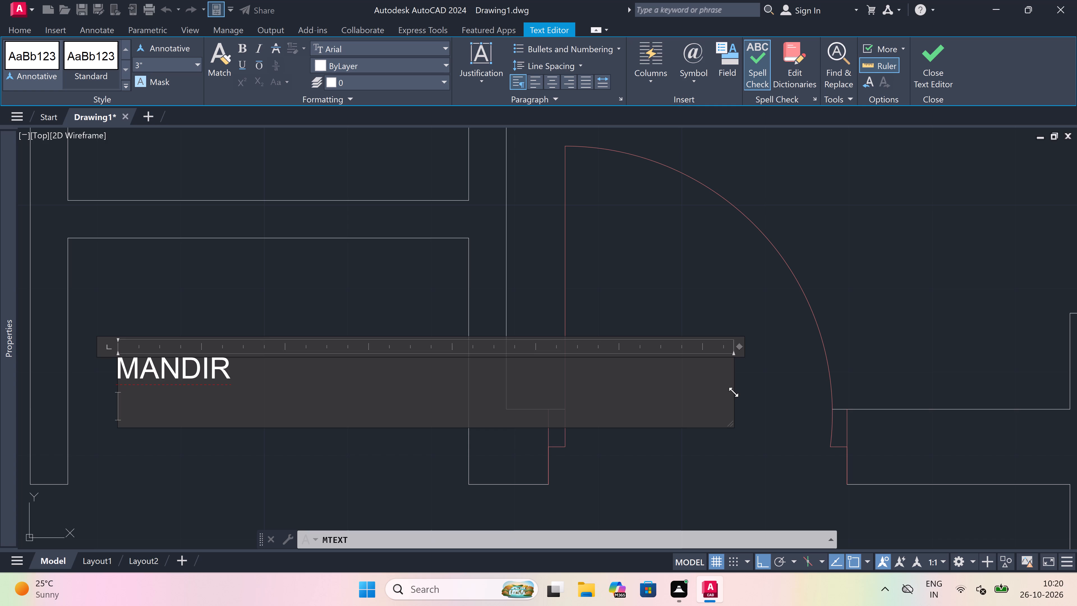
pyautogui.write("4'0")
pyautogui.hotkey('shift', '"')
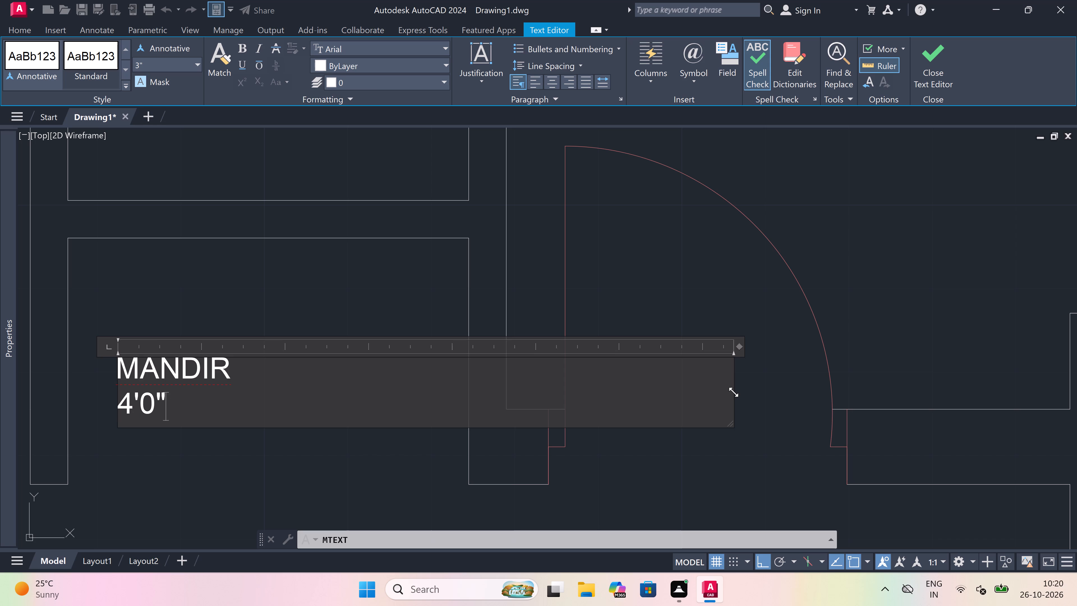
pyautogui.press('x')
pyautogui.write("4'")
pyautogui.press('6')
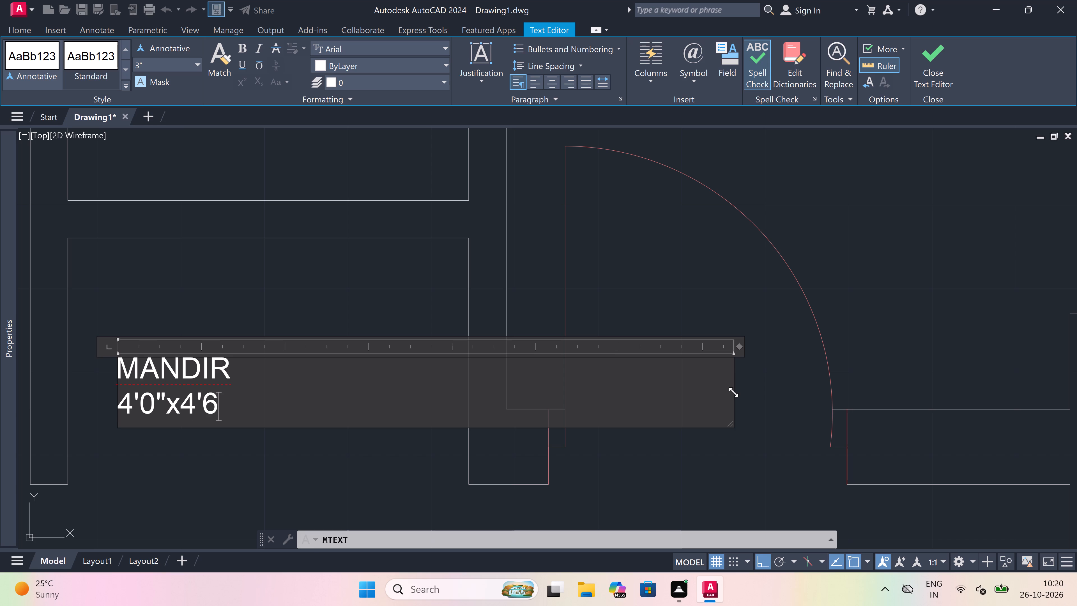
pyautogui.hotkey('shift', '"')
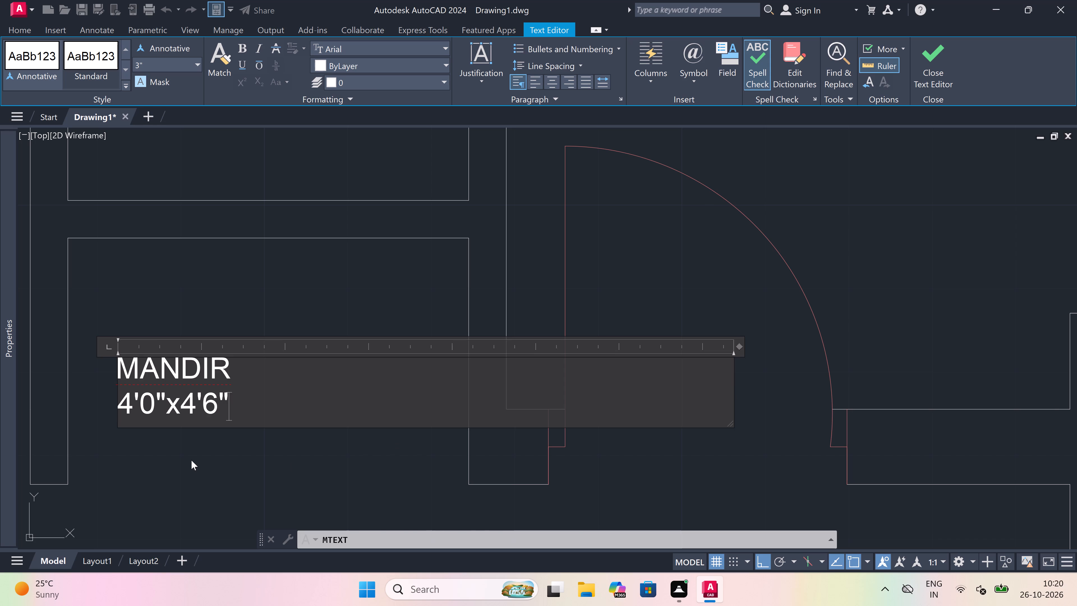
pyautogui.click(192, 460)
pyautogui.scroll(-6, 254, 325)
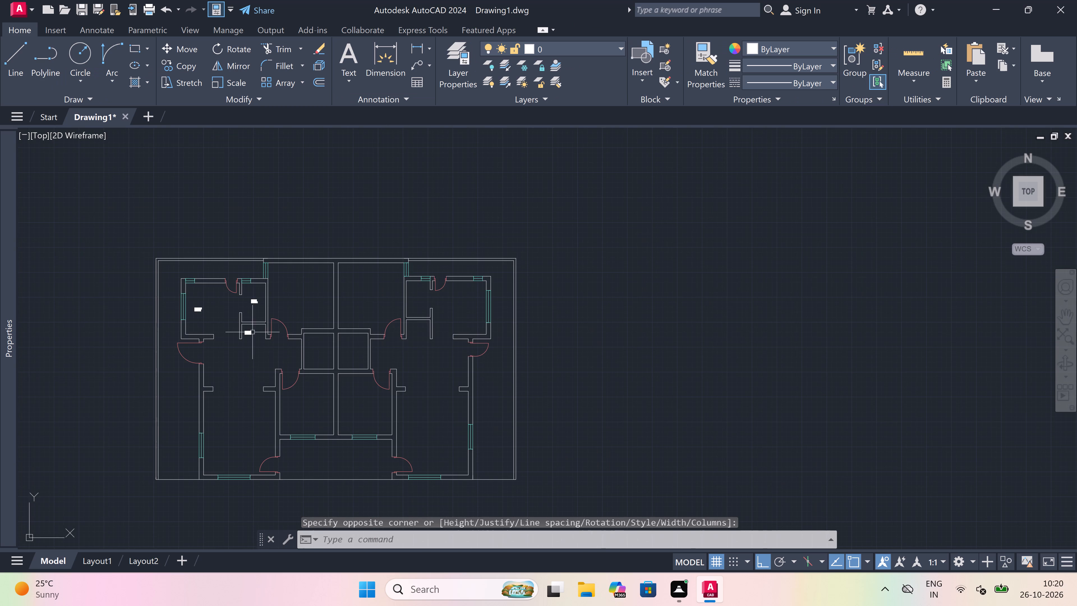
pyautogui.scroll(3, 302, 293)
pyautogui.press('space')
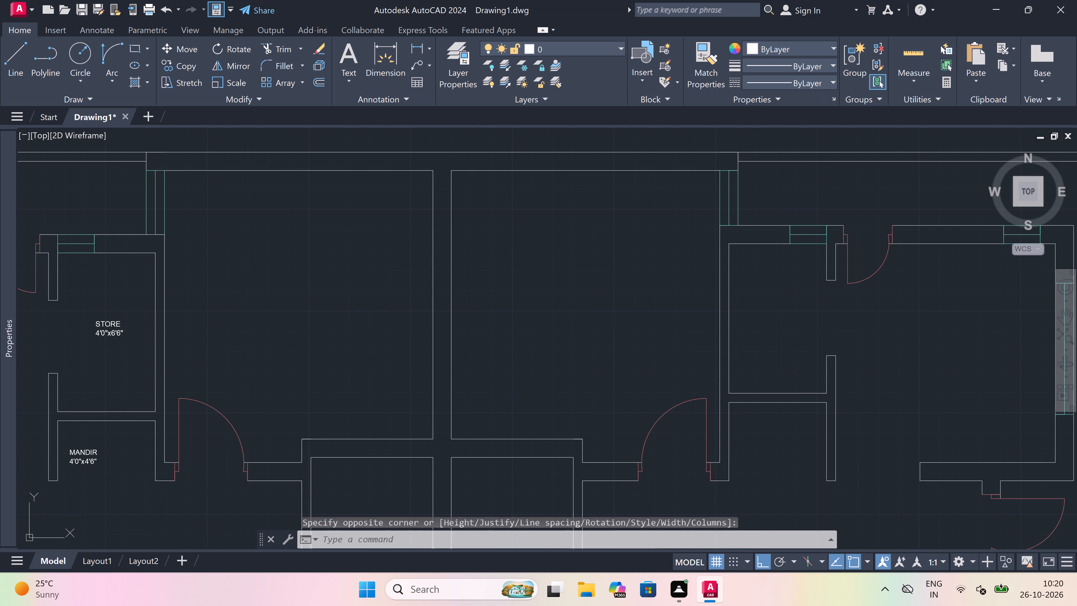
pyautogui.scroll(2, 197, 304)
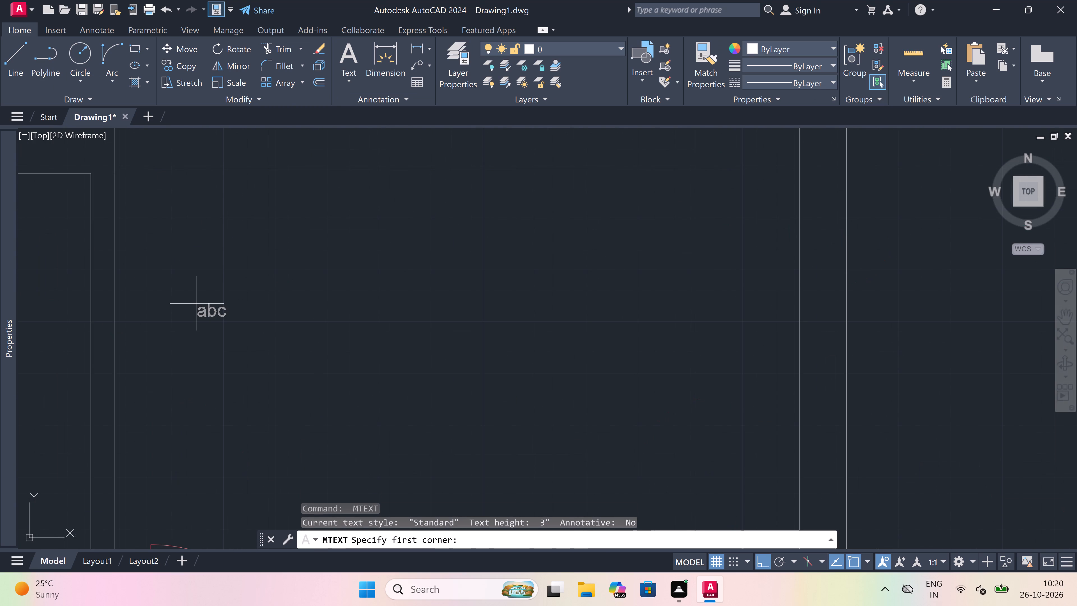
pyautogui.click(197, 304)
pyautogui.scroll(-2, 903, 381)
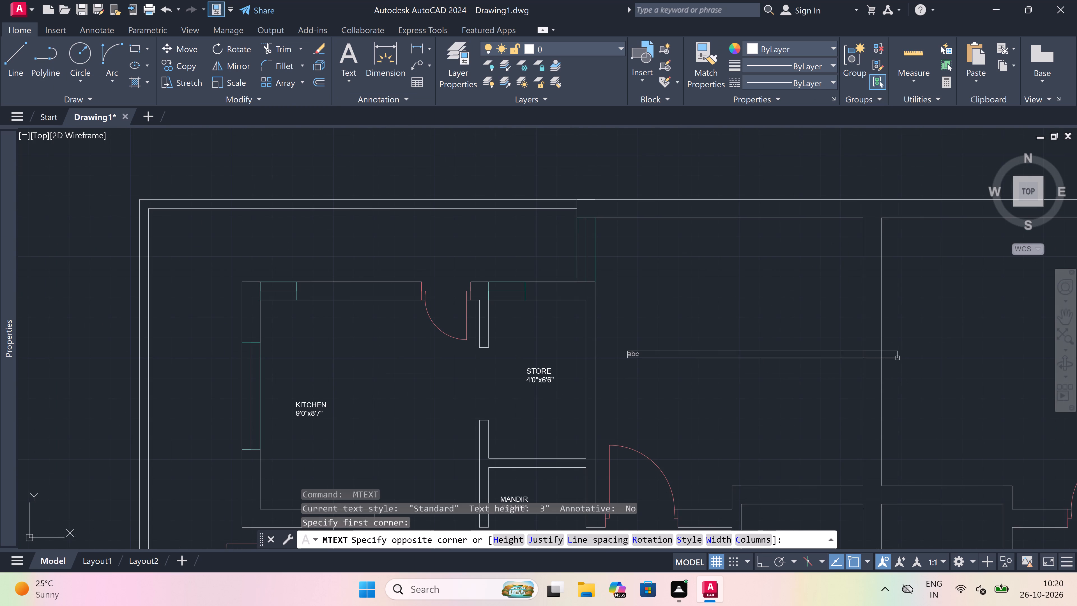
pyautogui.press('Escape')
# Add a multiline text label in the left unit's upper inner room reading BEDROOM, with 11'0"x11'0" on the second line.
pyautogui.press('space')
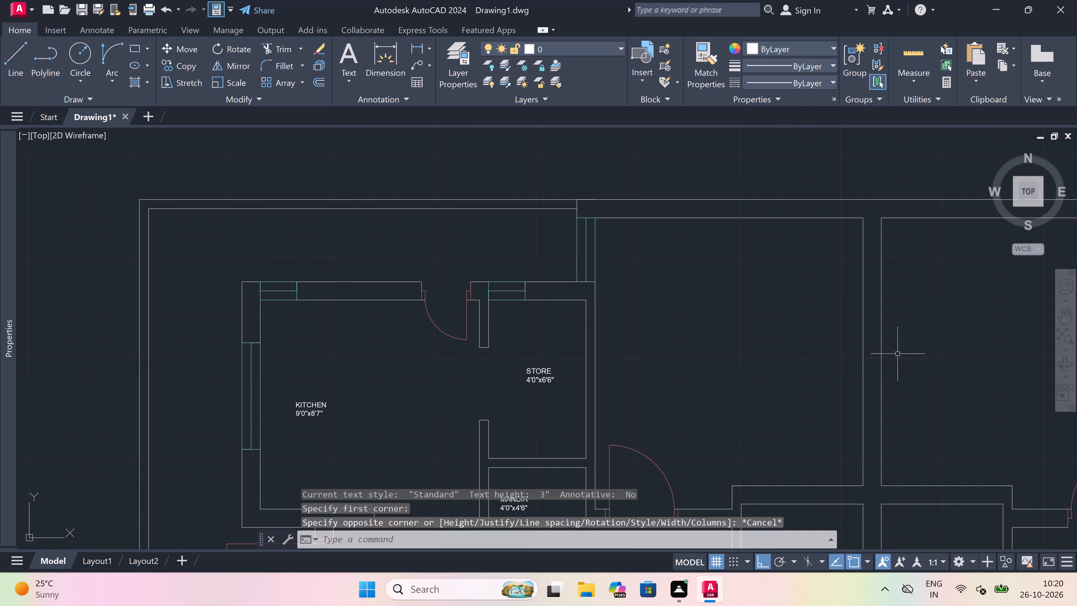
pyautogui.scroll(-4, 409, 373)
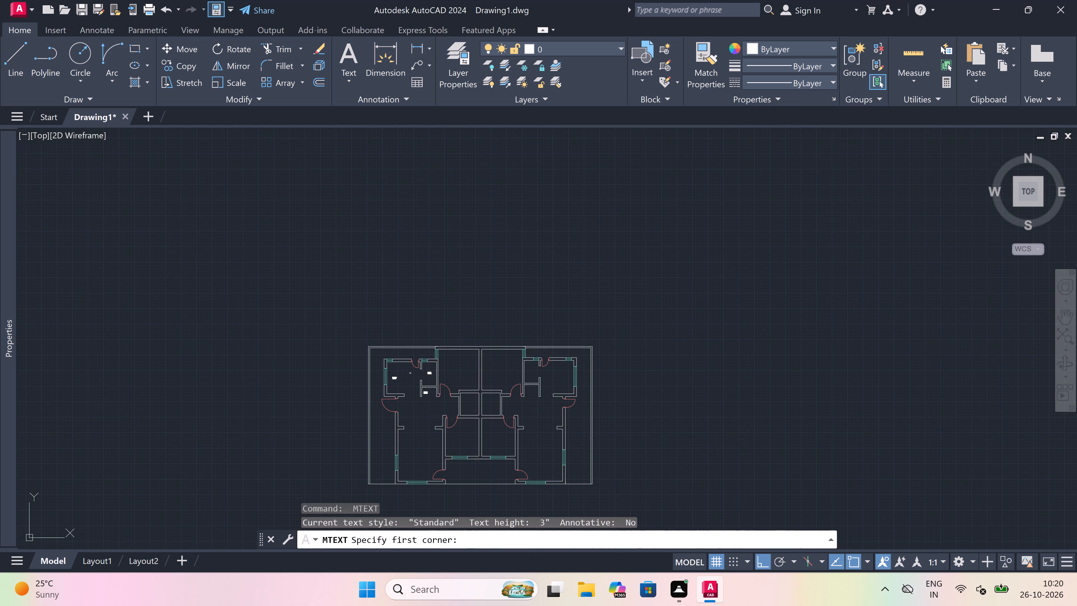
pyautogui.scroll(3, 514, 362)
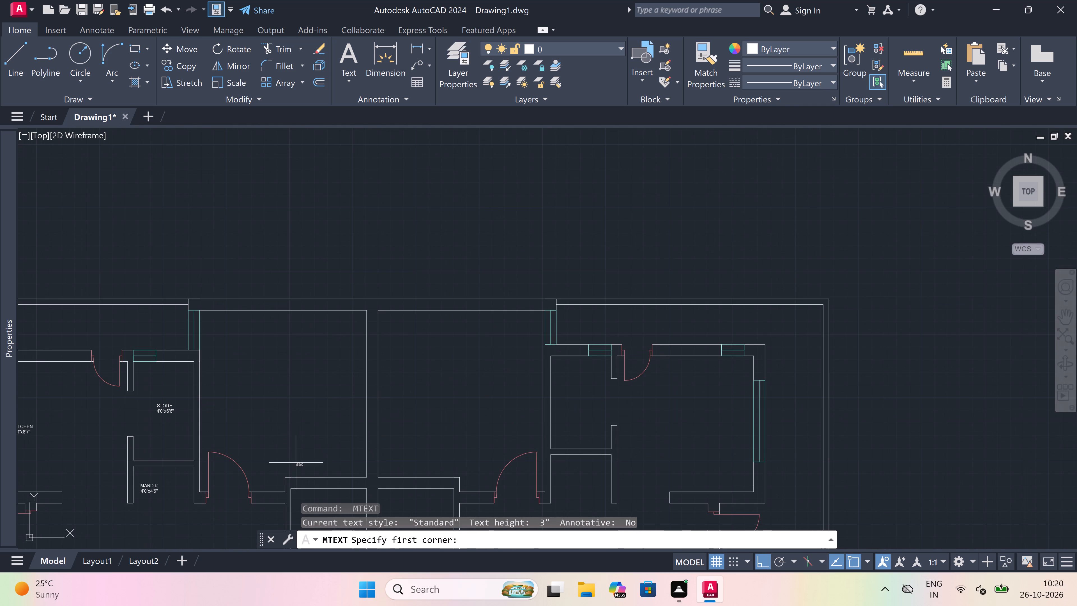
pyautogui.scroll(3, 293, 482)
pyautogui.moveTo(154, 375); pyautogui.dragTo(165, 375)
pyautogui.click(823, 379)
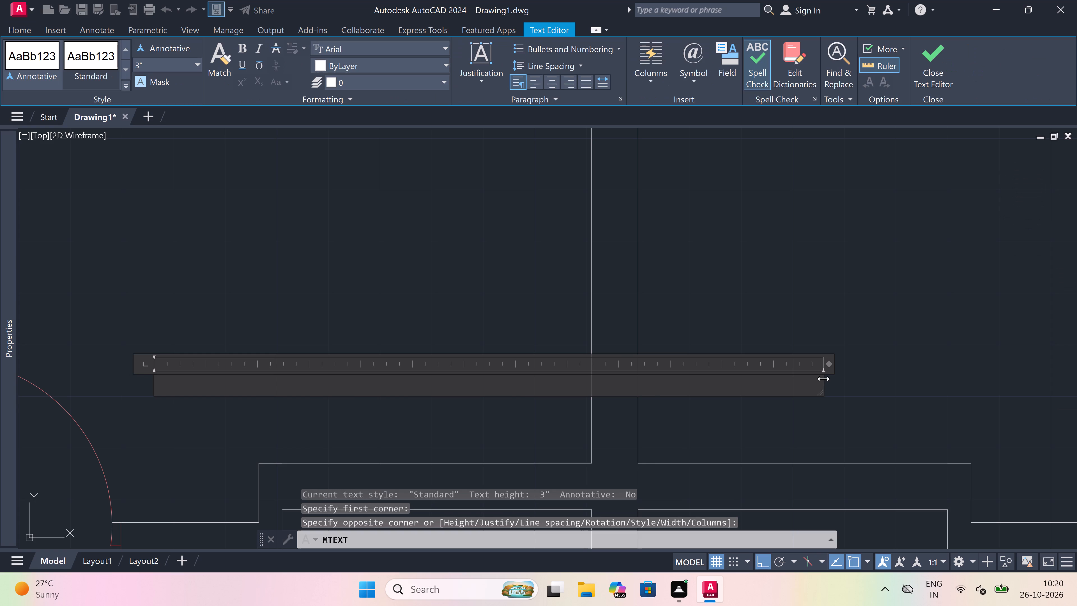
pyautogui.write('BEDROOM')
pyautogui.press('Return')
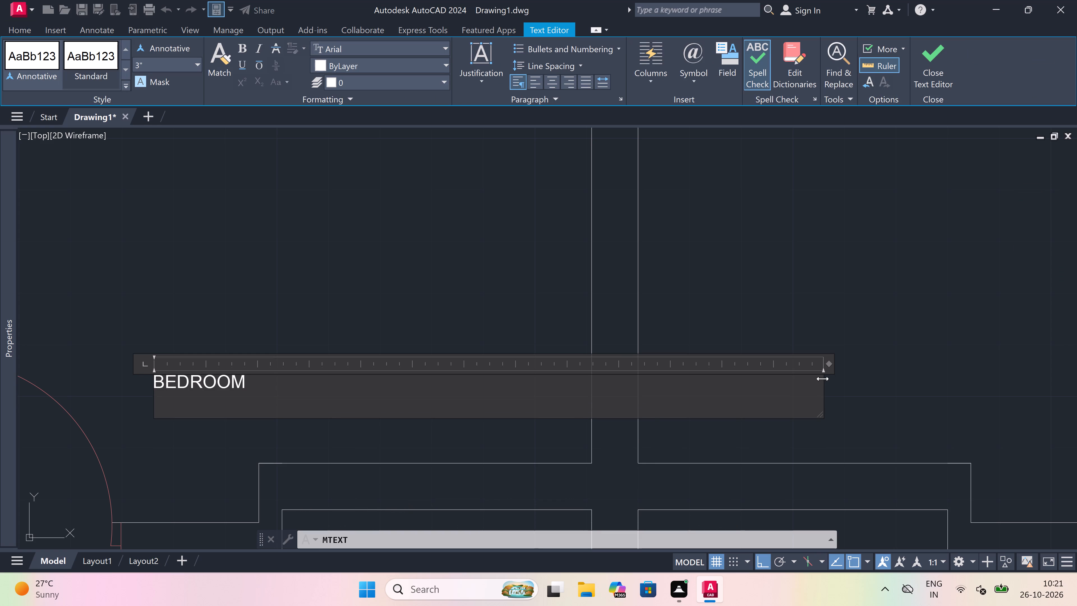
pyautogui.write('11')
pyautogui.write("'0")
pyautogui.write('"x')
pyautogui.write('11')
pyautogui.write('\'0"')
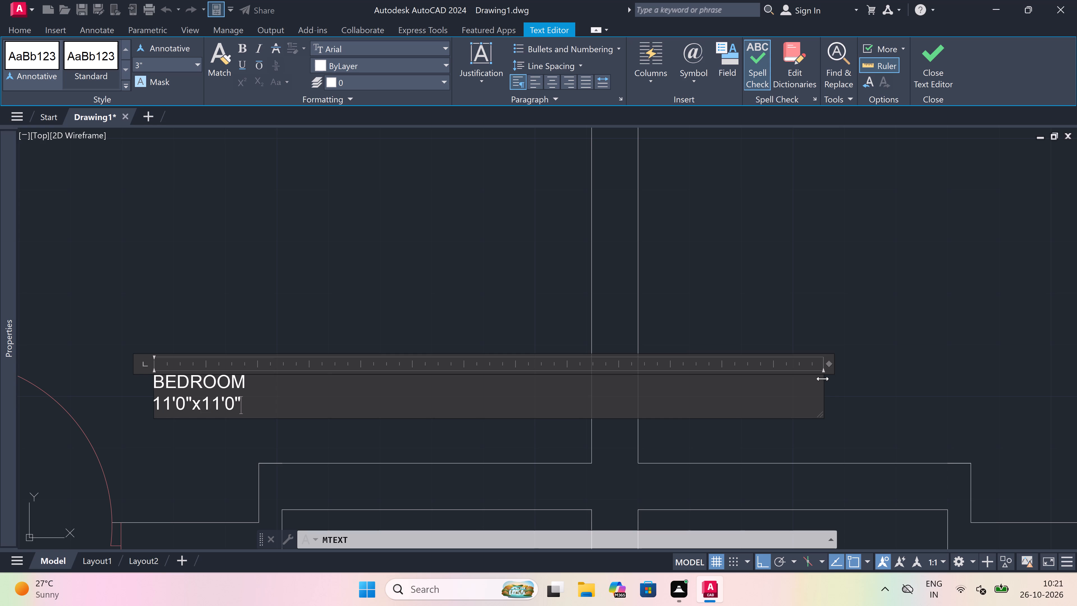
pyautogui.click(323, 279)
# Add a multiline text label in the right unit's upper inner room reading BEDROOM, with 11'0"x11'0" on the second line.
pyautogui.scroll(-5, 323, 279)
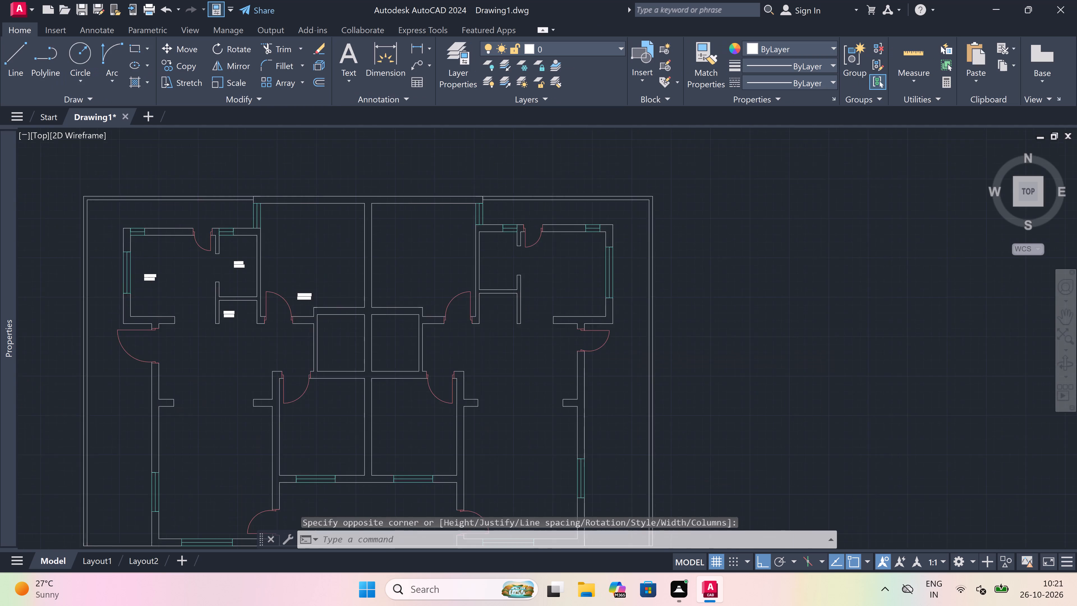
pyautogui.scroll(3, 398, 290)
pyautogui.press('space')
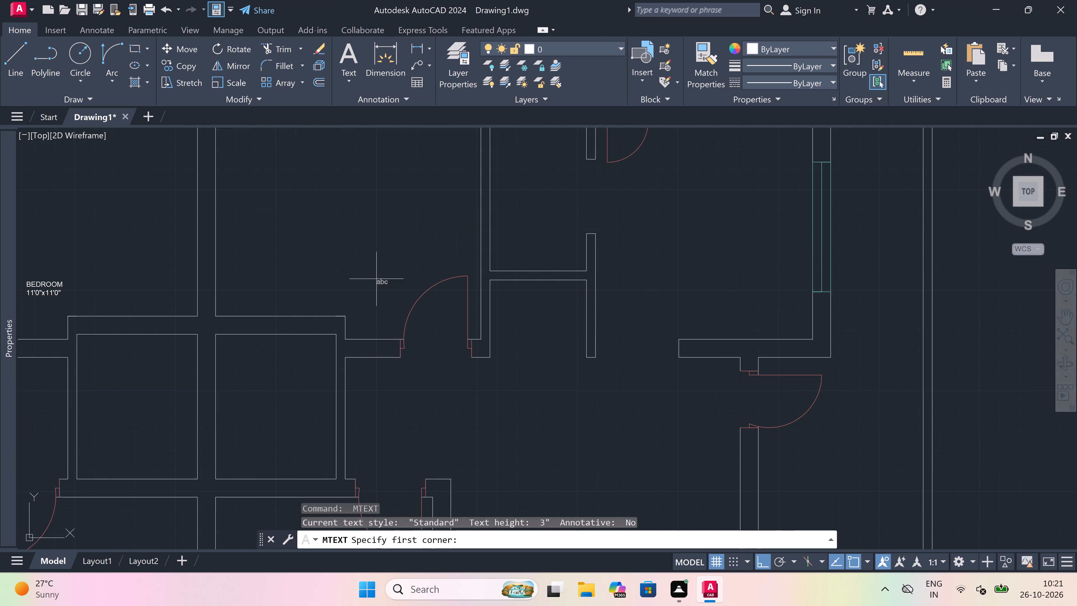
pyautogui.scroll(1, 361, 274)
pyautogui.click(226, 288)
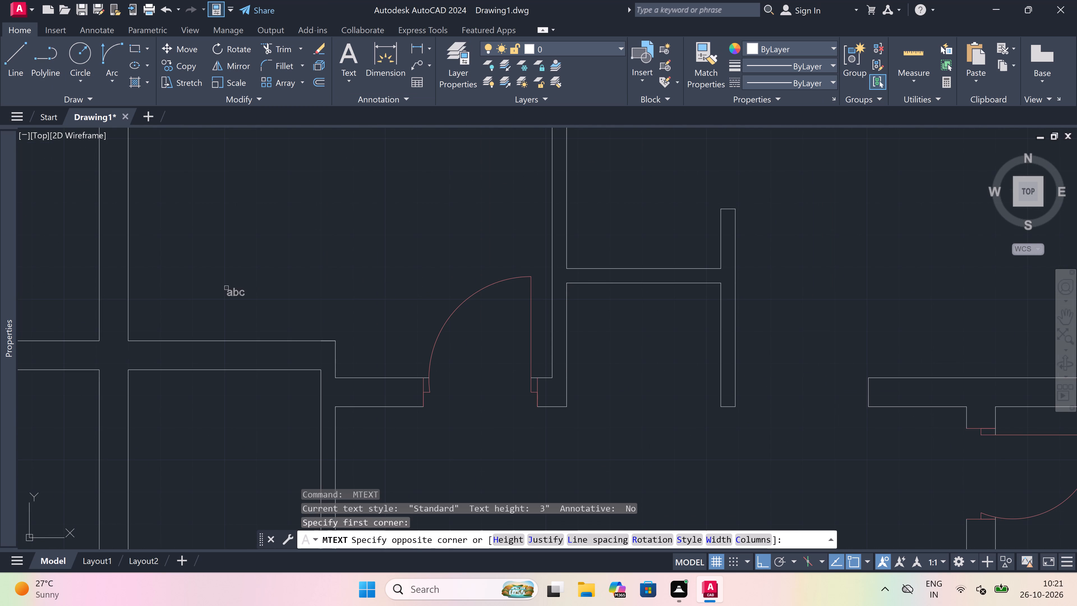
pyautogui.click(608, 345)
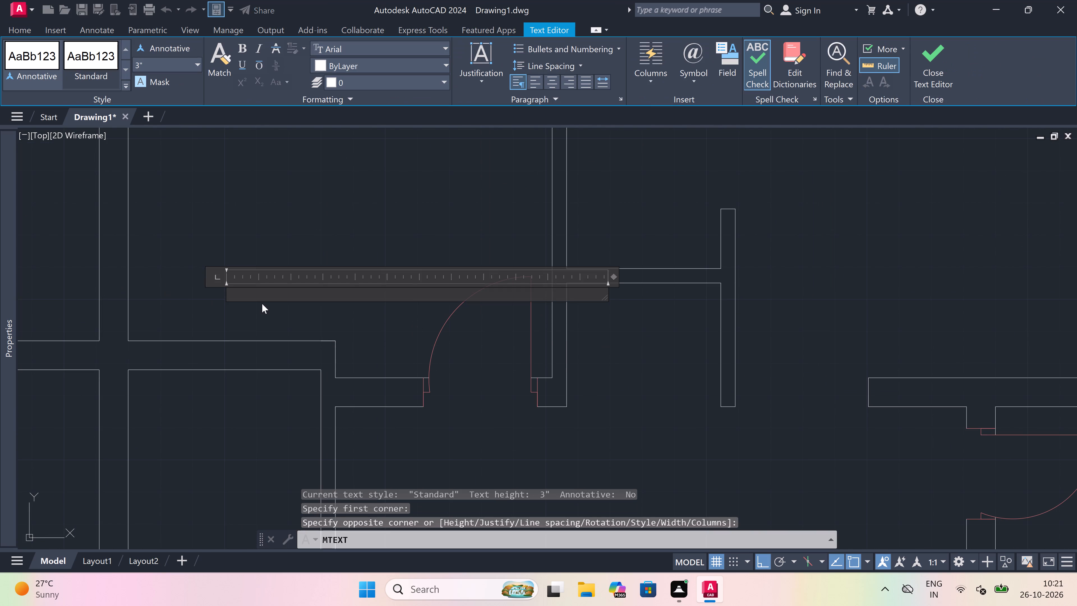
pyautogui.scroll(2, 263, 302)
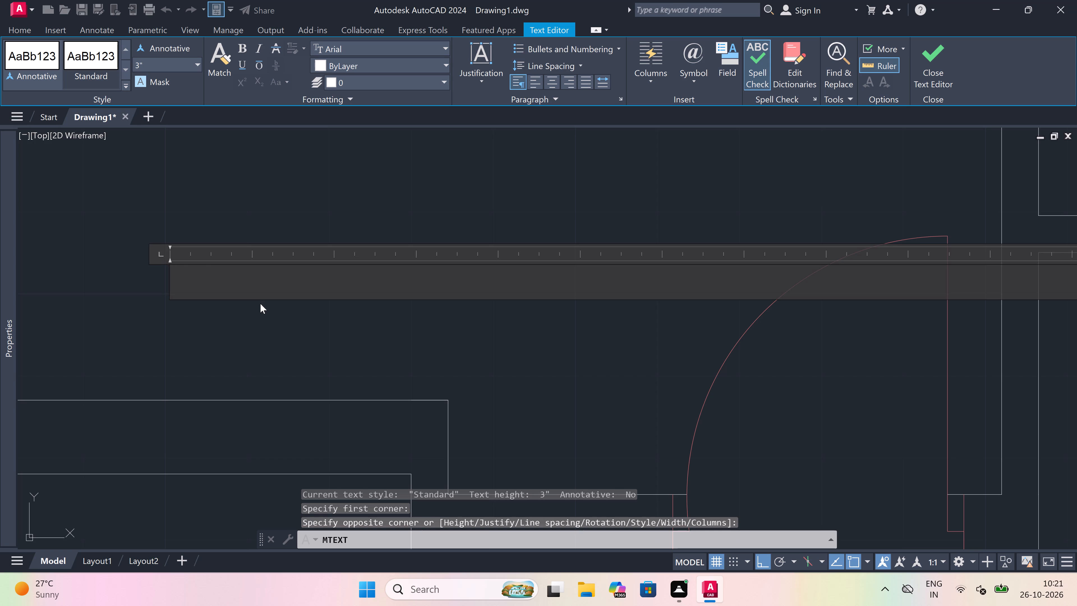
pyautogui.write('BEDROOM')
pyautogui.press('Return')
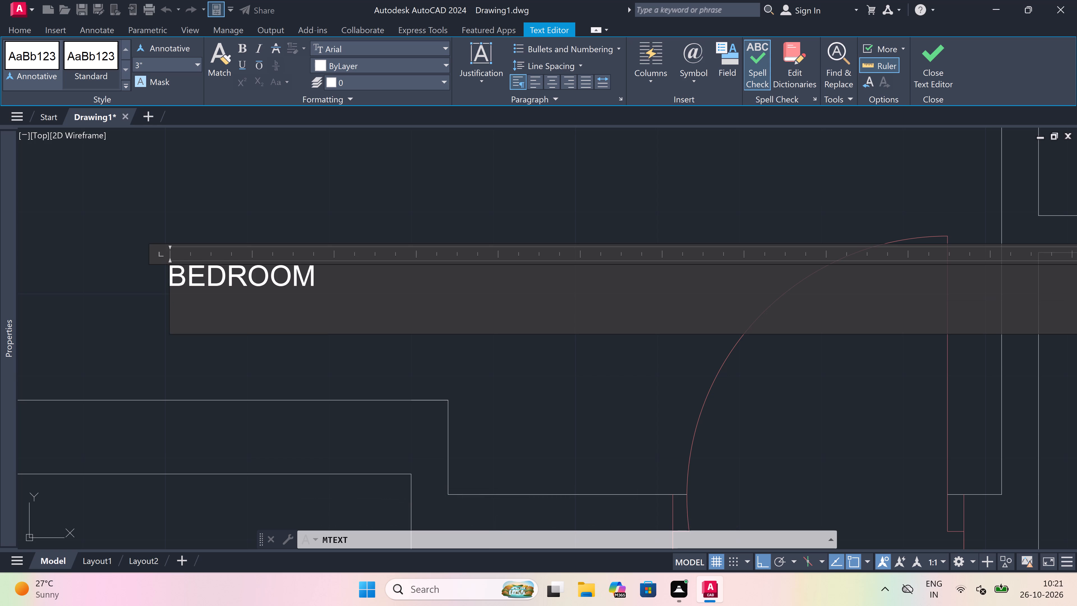
pyautogui.write('11')
pyautogui.write("'0")
pyautogui.write('"x')
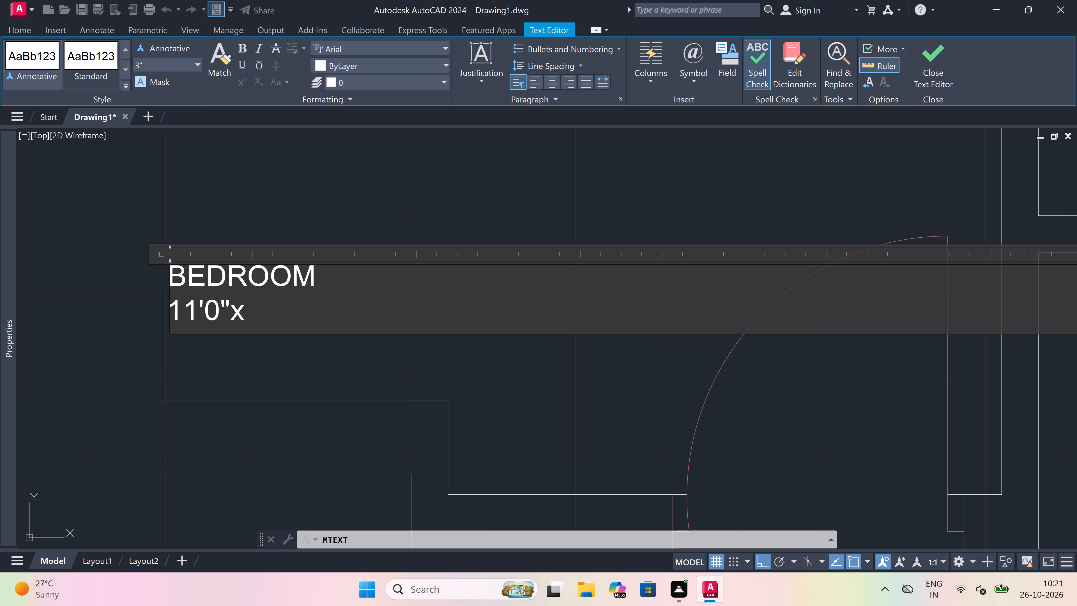
pyautogui.write('11')
pyautogui.write("'0/'")
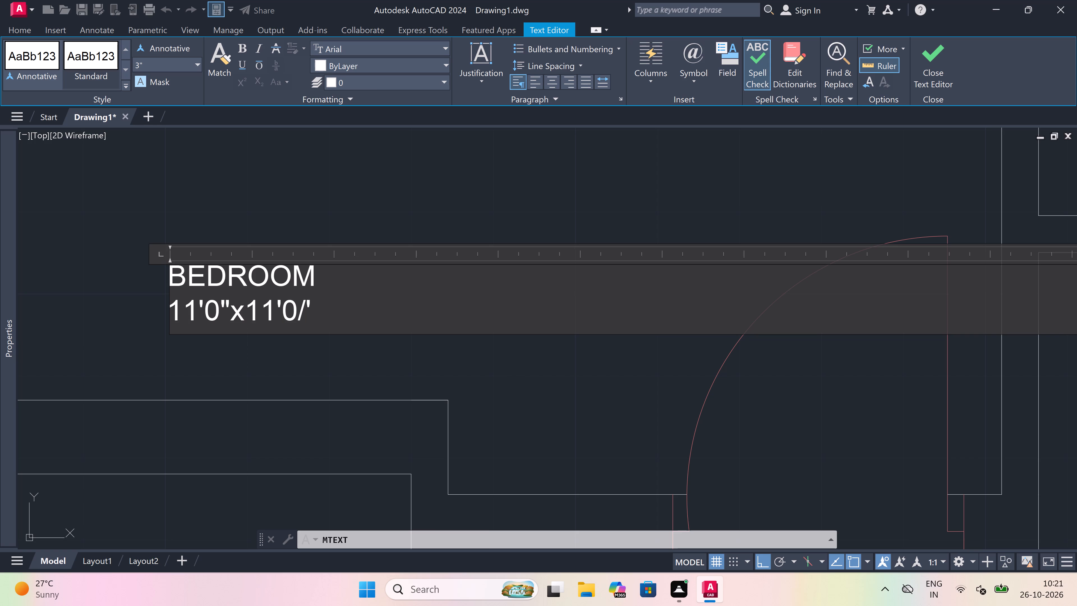
pyautogui.press('BackSpace')
pyautogui.press('BackSpace')
pyautogui.hotkey('shift', '"')
pyautogui.click(270, 351)
# Add a multiline text label in the right unit's upper small room beside the bedroom reading STOR, with 4'0"x6'6" on the second line.
pyautogui.scroll(-5, 270, 335)
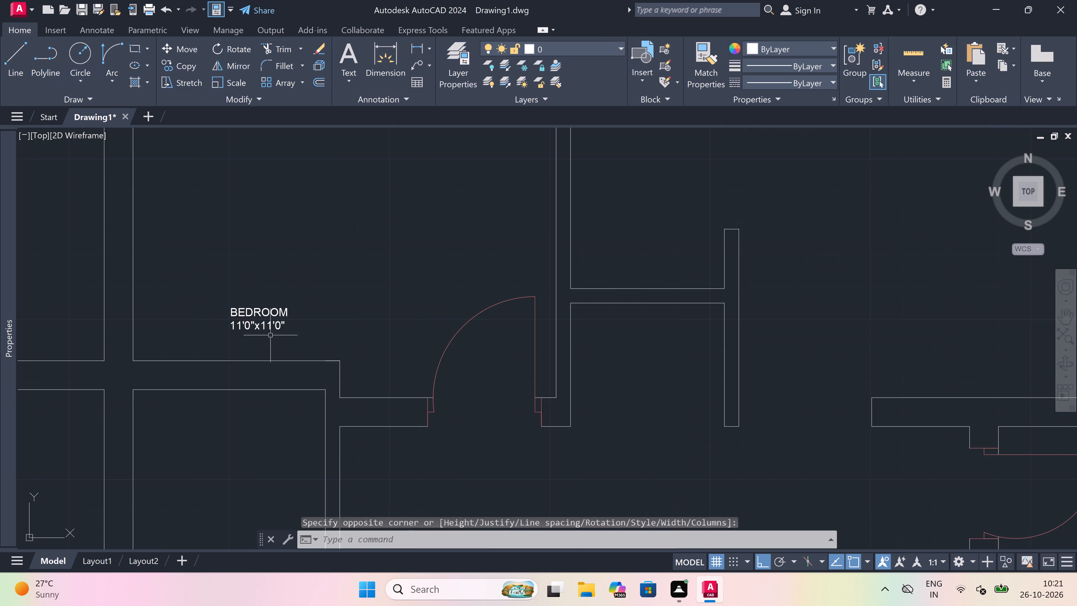
pyautogui.scroll(-3, 270, 335)
pyautogui.scroll(3, 316, 314)
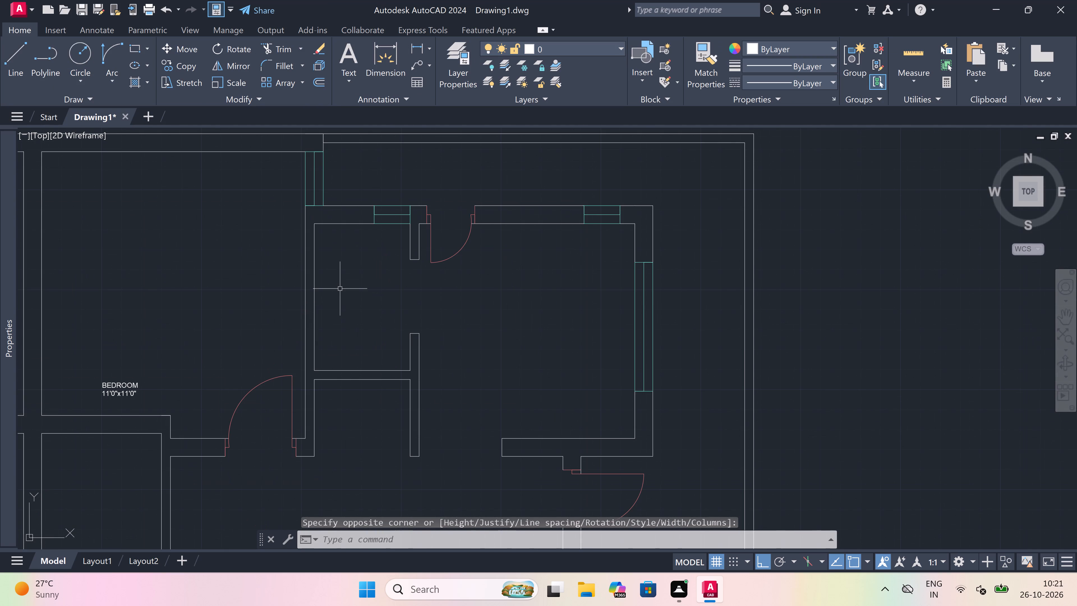
pyautogui.press('space')
pyautogui.scroll(2, 335, 287)
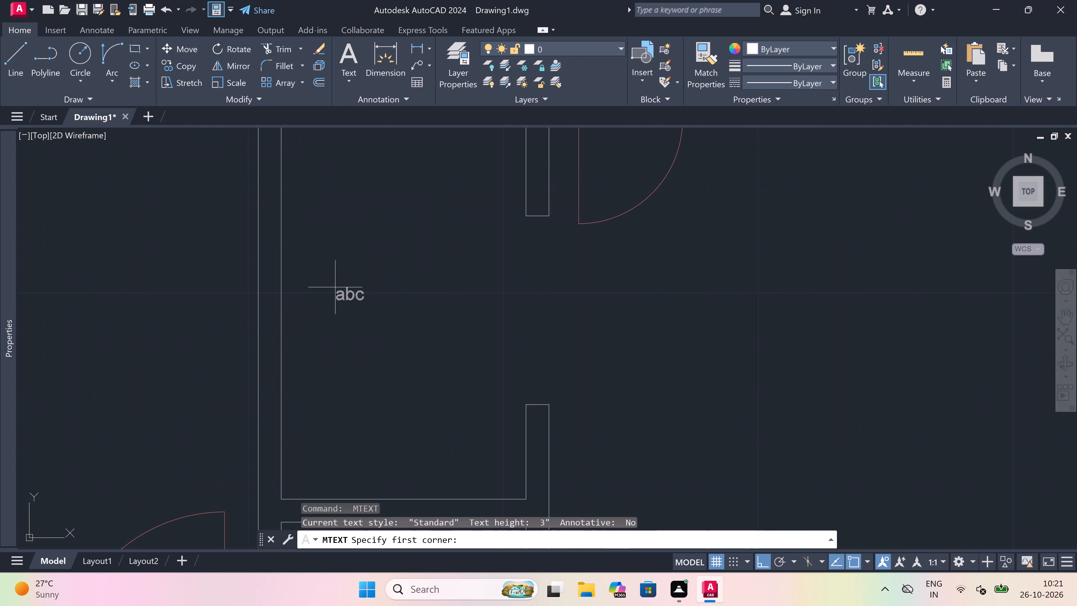
pyautogui.moveTo(302, 305); pyautogui.dragTo(311, 303)
pyautogui.click(729, 291)
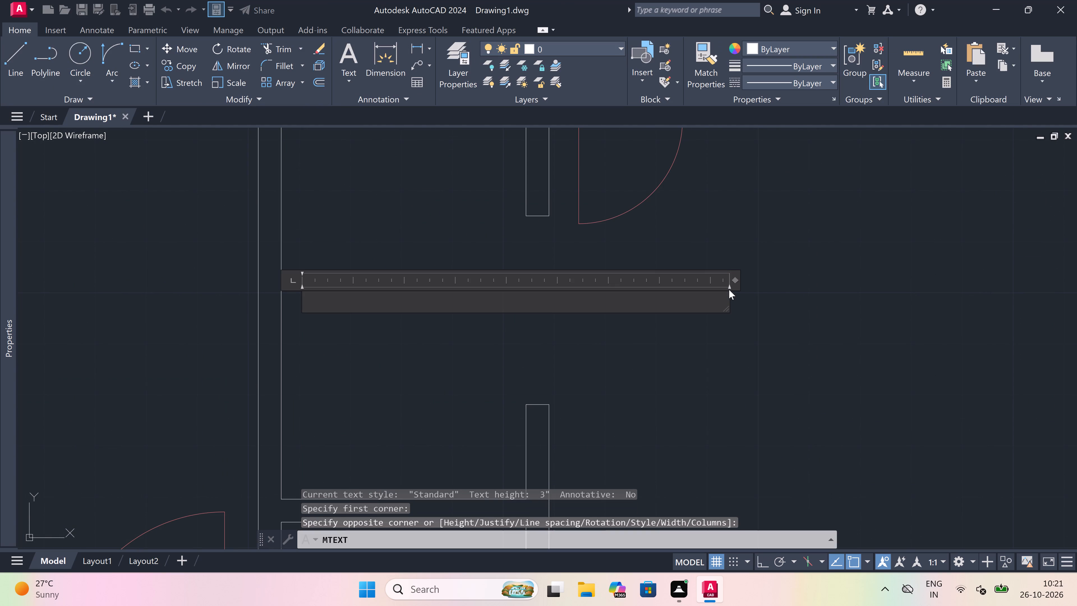
pyautogui.press('s')
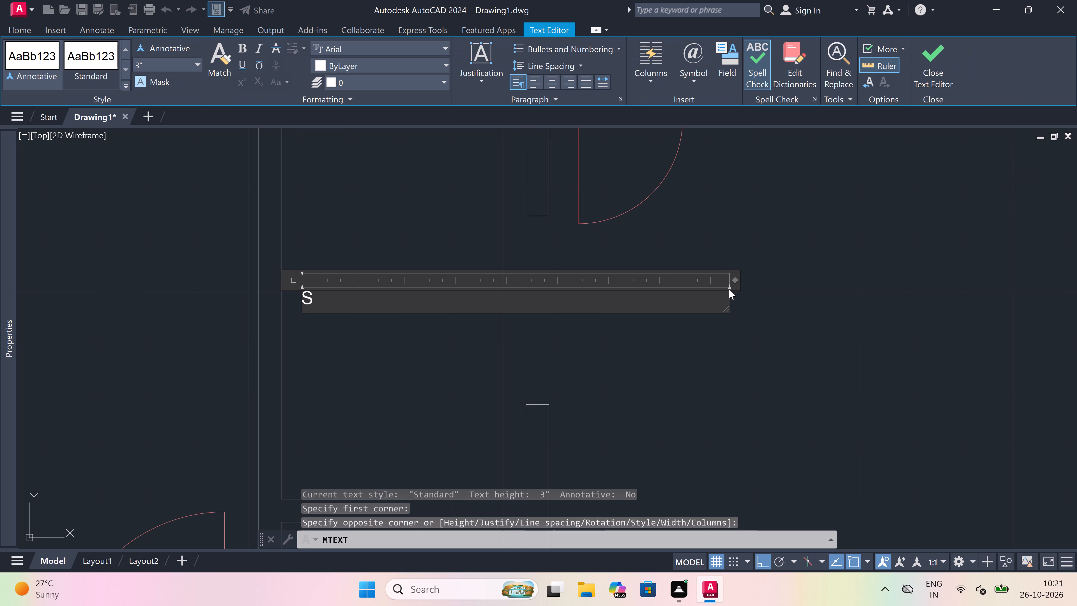
pyautogui.write('TORE')
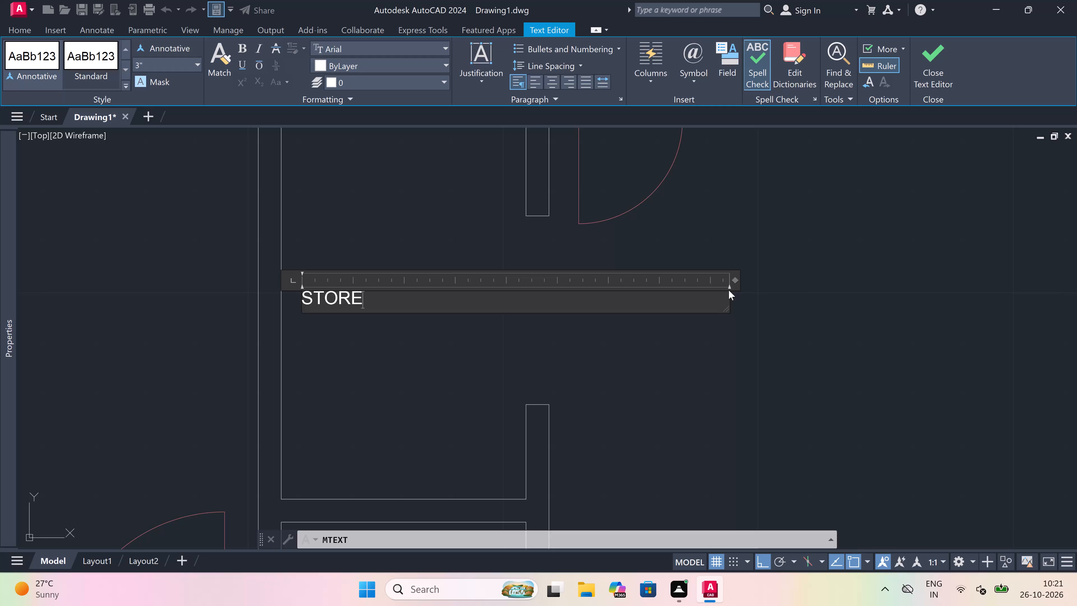
pyautogui.press('BackSpace')
pyautogui.press('Return')
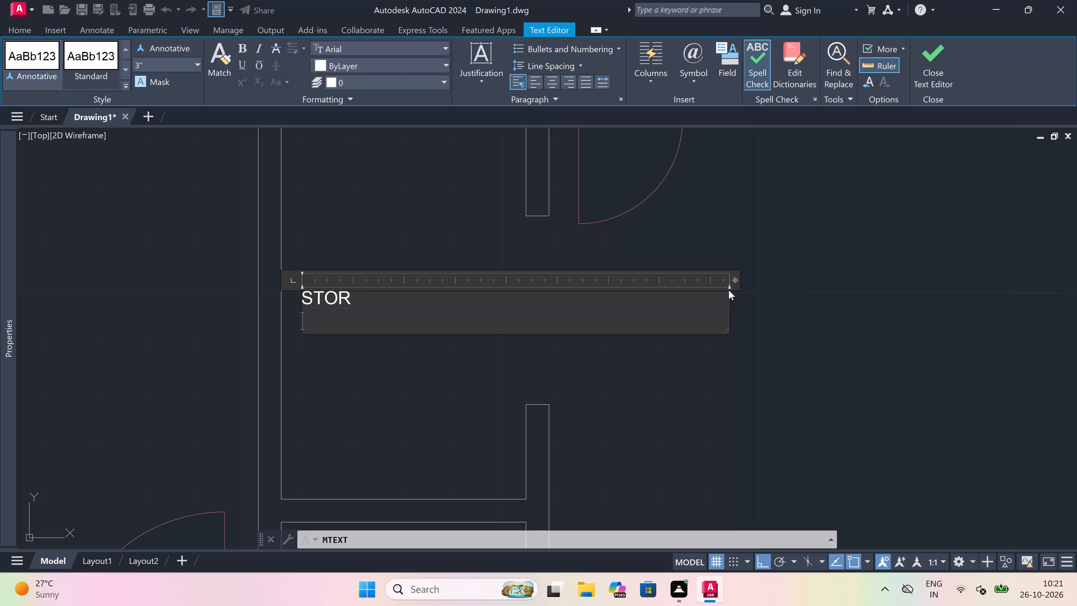
pyautogui.press('4')
pyautogui.write("'0")
pyautogui.write('"x')
pyautogui.press('6')
pyautogui.write("'6")
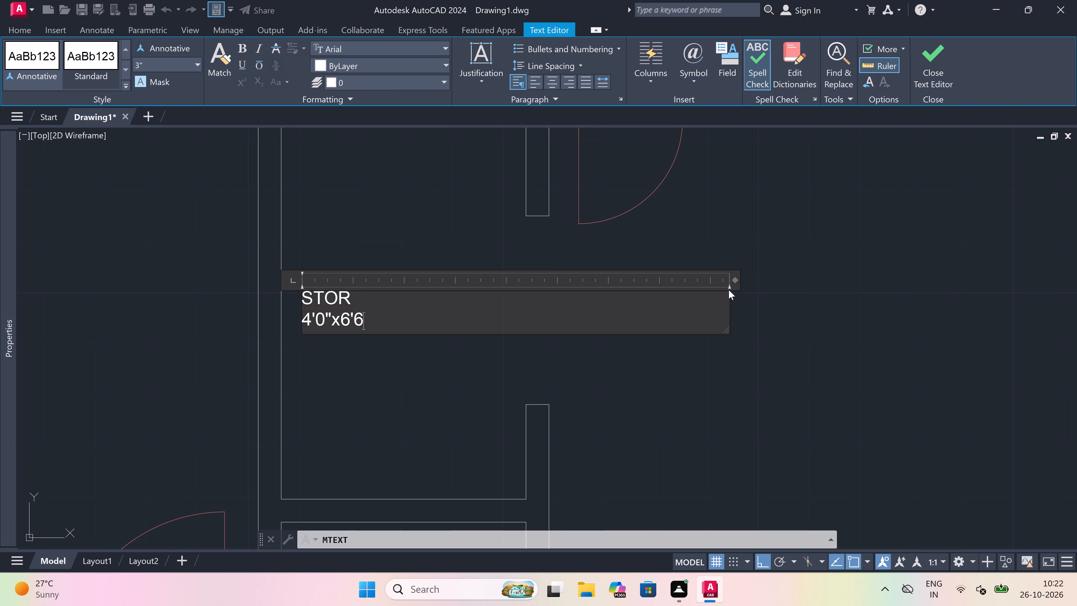
pyautogui.hotkey('shift', '"')
pyautogui.click(350, 351)
# Add a multiline text label in the room beside the right unit's store reading KITCHEN, with 9'0"x8'7" on the second line.
pyautogui.scroll(-5, 353, 318)
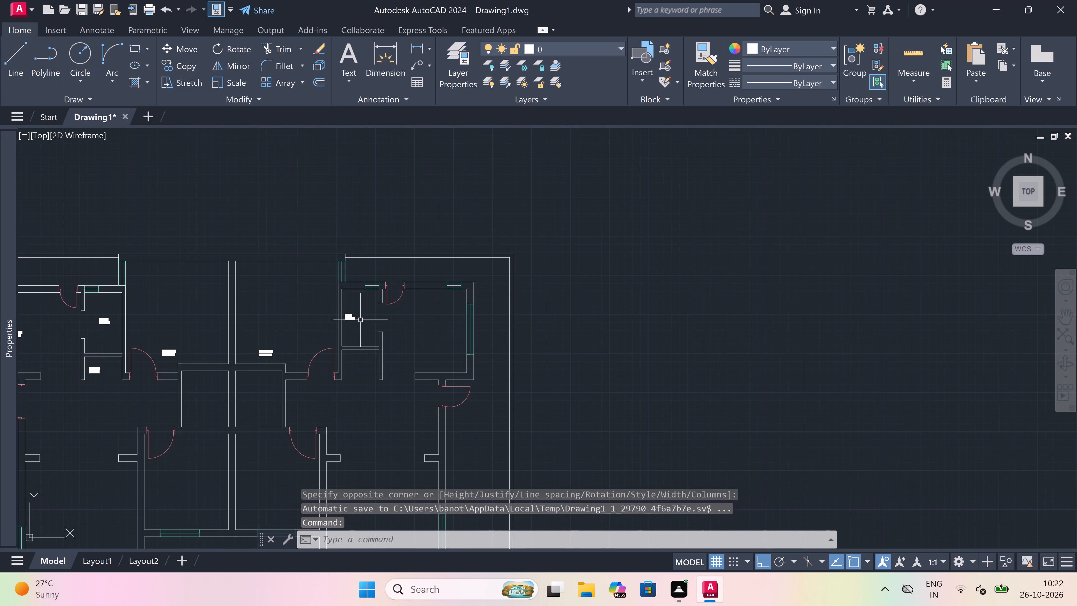
pyautogui.scroll(3, 417, 328)
pyautogui.press('space')
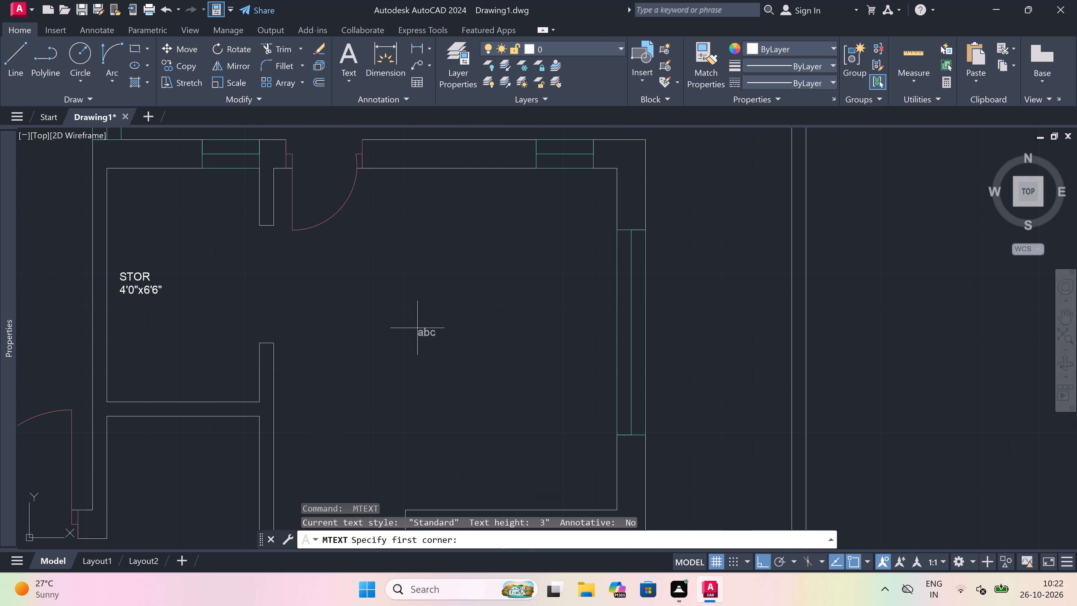
pyautogui.click(327, 351)
pyautogui.click(1042, 378)
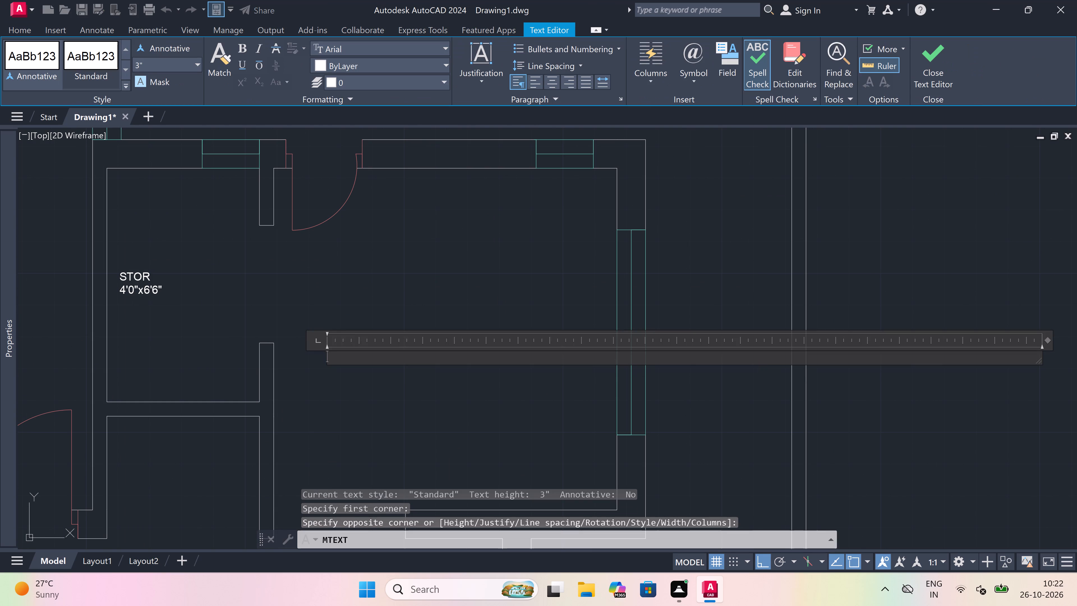
pyautogui.write('KITCHEN')
pyautogui.press('Return')
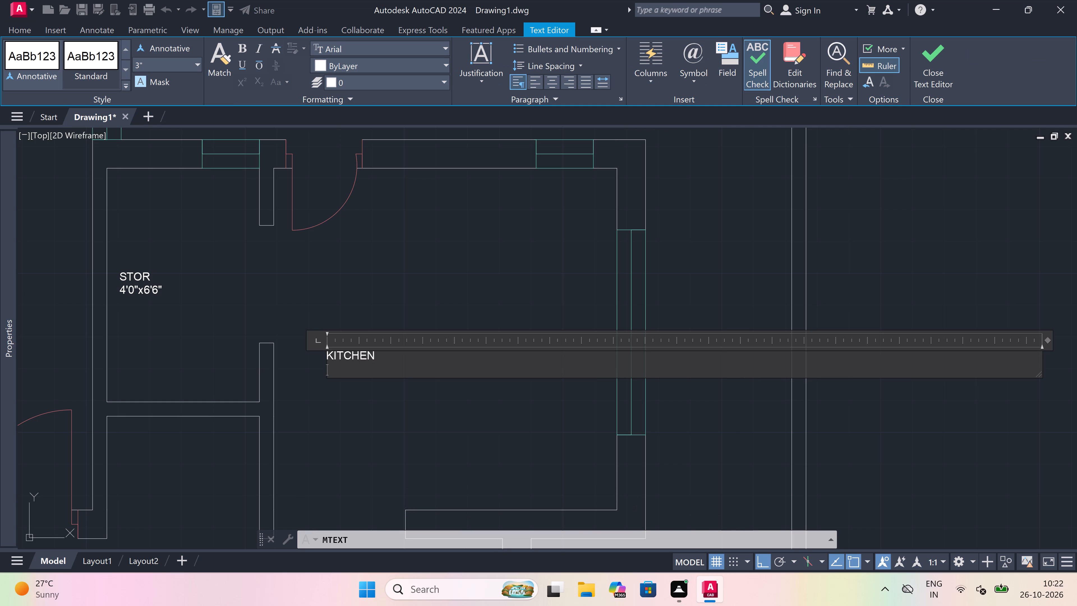
pyautogui.write("9'0")
pyautogui.hotkey('shift', '"')
pyautogui.press('x')
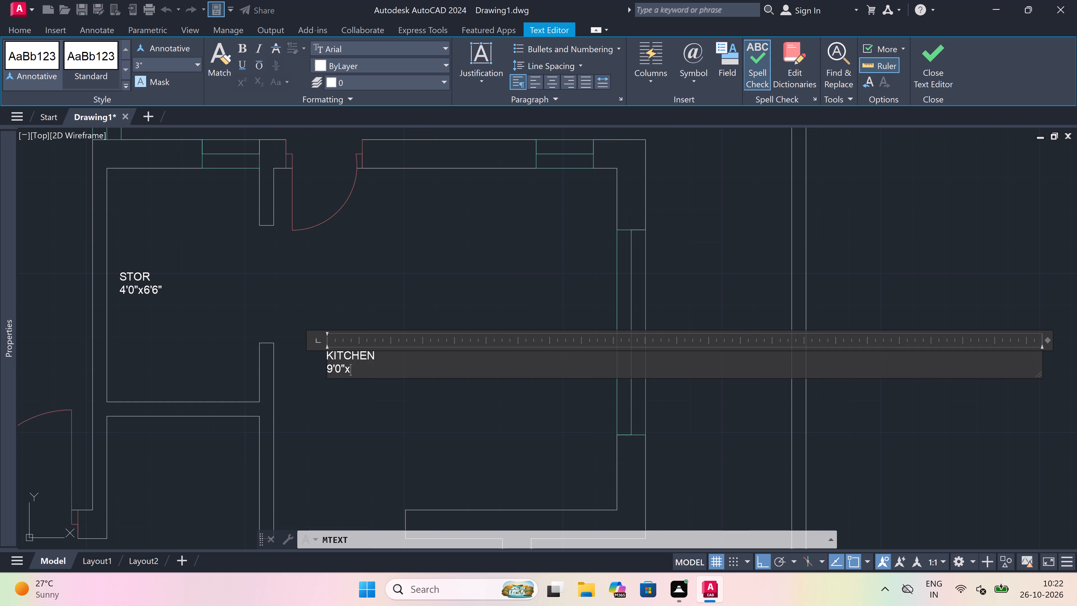
pyautogui.write("8'7")
pyautogui.hotkey('shift', '"')
pyautogui.click(489, 413)
# Add a multiline text label reading 3'0" WIDE AREA in the open strip above the right unit's store and kitchen.
pyautogui.scroll(-3, 443, 354)
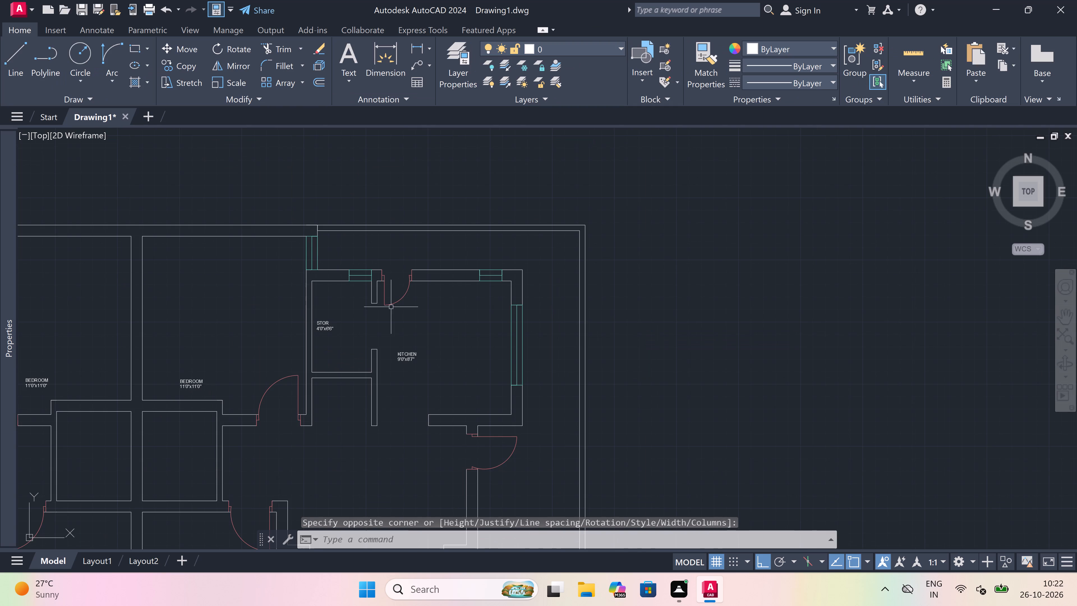
pyautogui.scroll(3, 353, 273)
pyautogui.scroll(-4, 353, 271)
pyautogui.scroll(3, 352, 257)
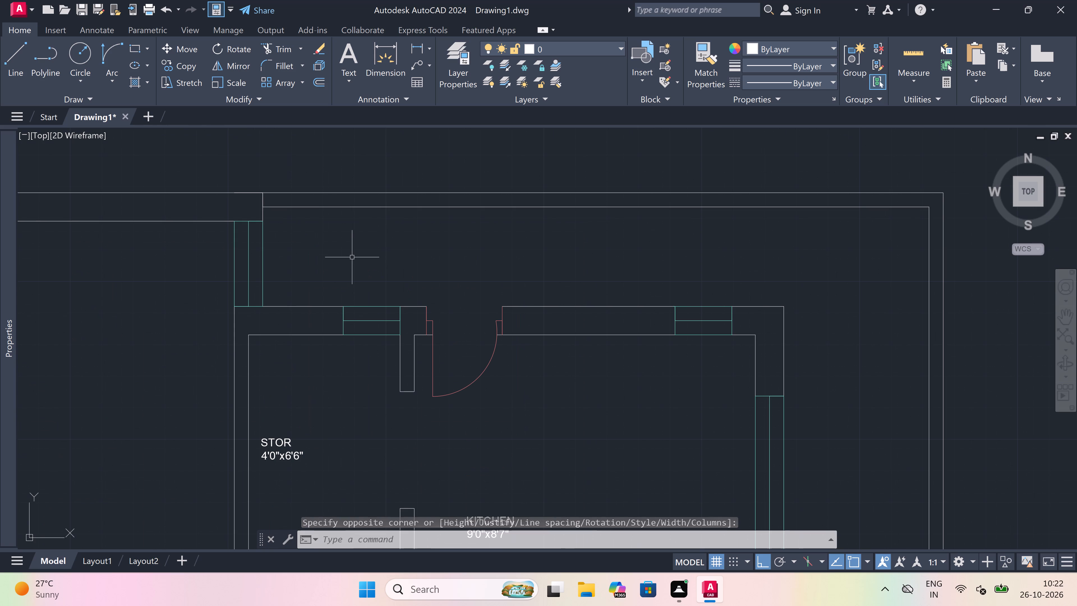
pyautogui.press('space')
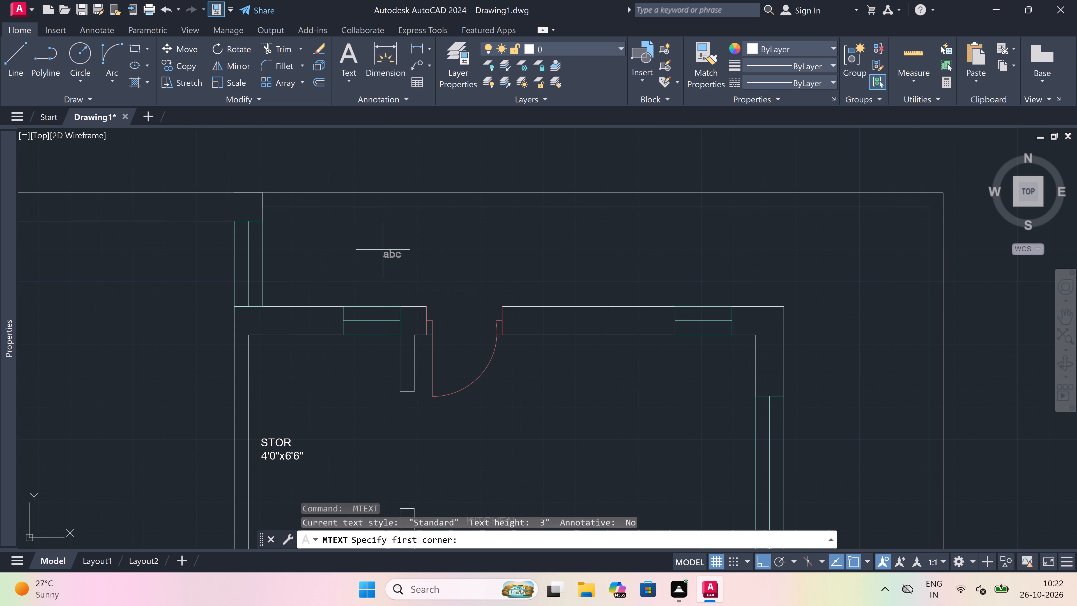
pyautogui.scroll(2, 437, 215)
pyautogui.moveTo(288, 296); pyautogui.dragTo(292, 295)
pyautogui.click(1024, 352)
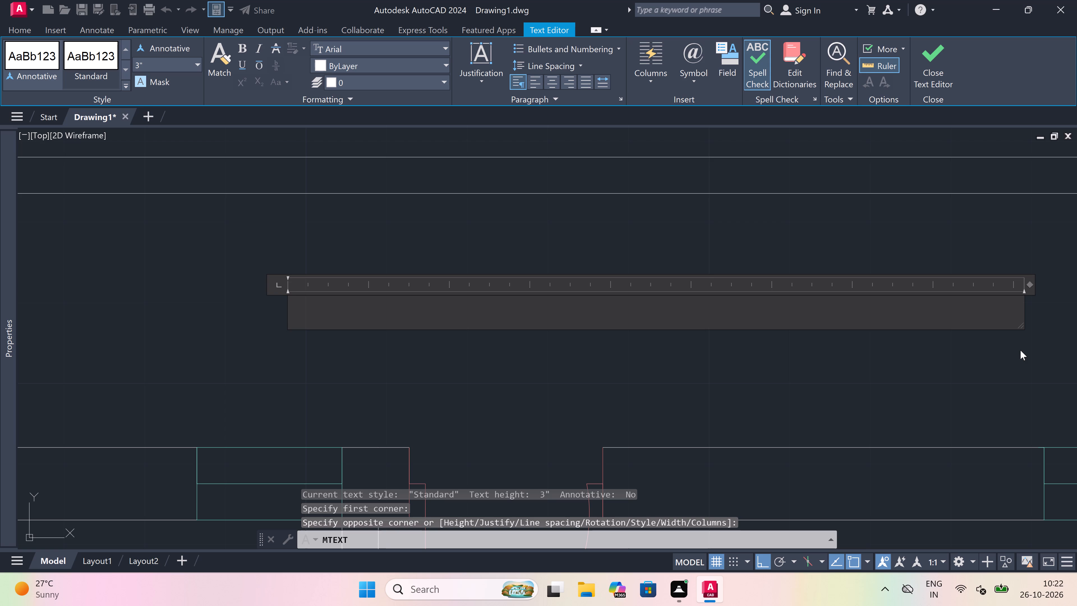
pyautogui.press('3')
pyautogui.write("'0")
pyautogui.write('"')
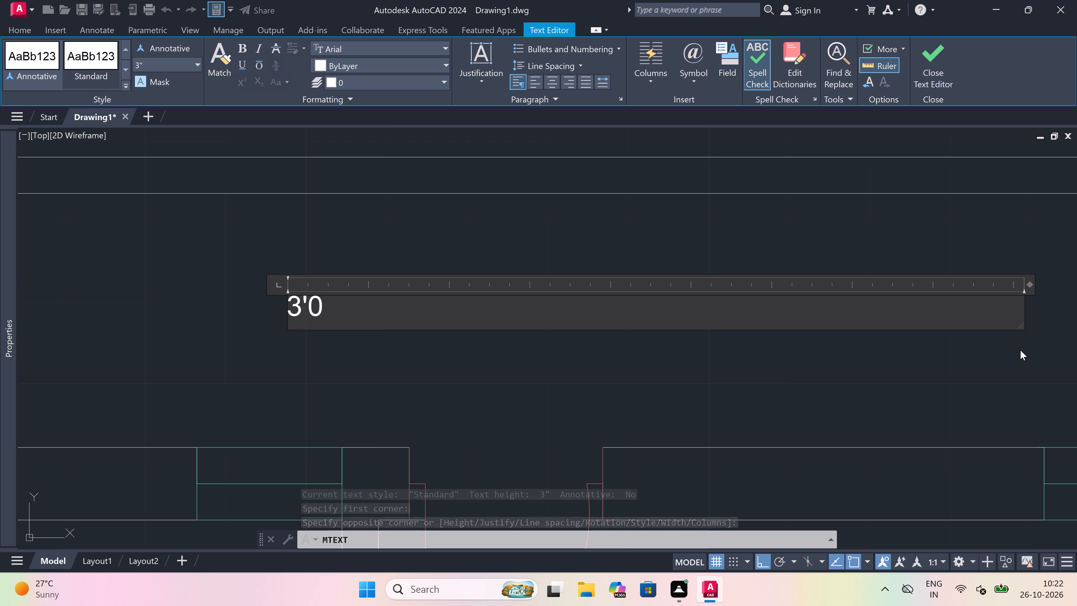
pyautogui.press('space')
pyautogui.press('w')
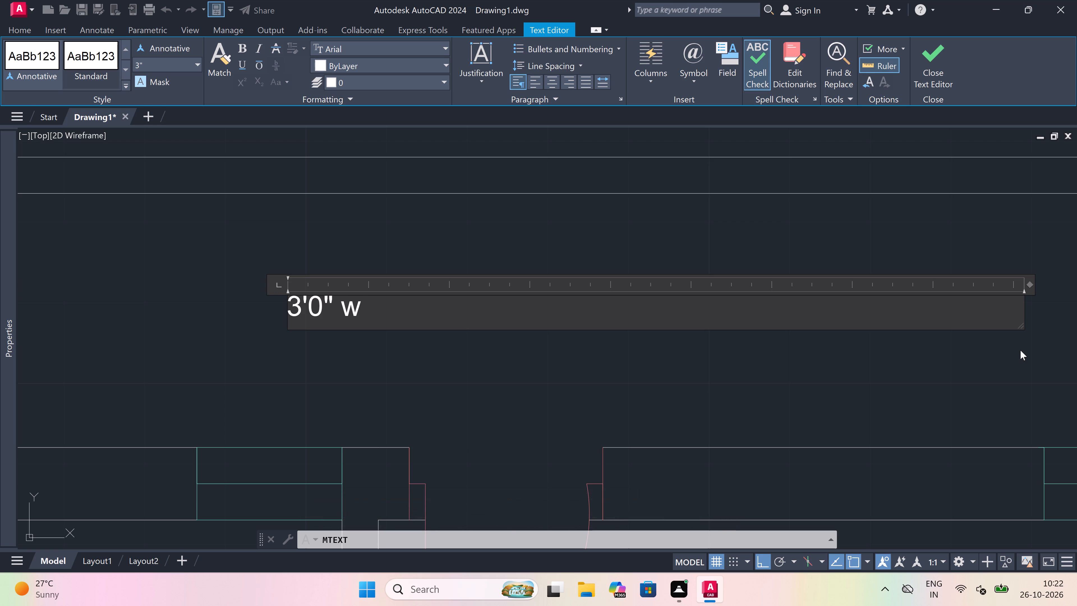
pyautogui.press('BackSpace')
pyautogui.press('e')
pyautogui.press('BackSpace')
pyautogui.write('WIDE')
pyautogui.press('space')
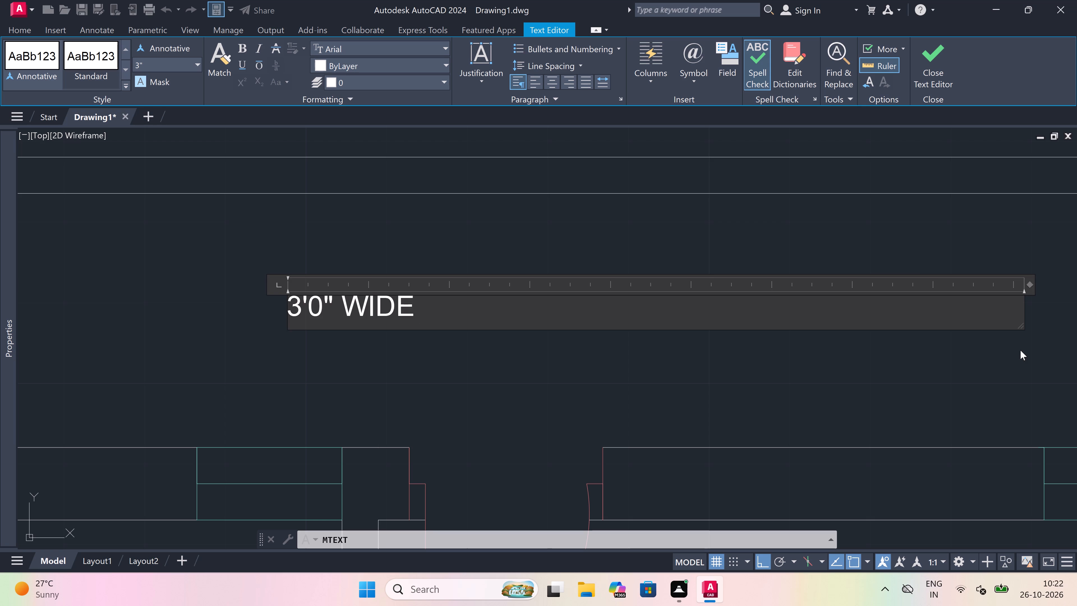
pyautogui.write('AREA')
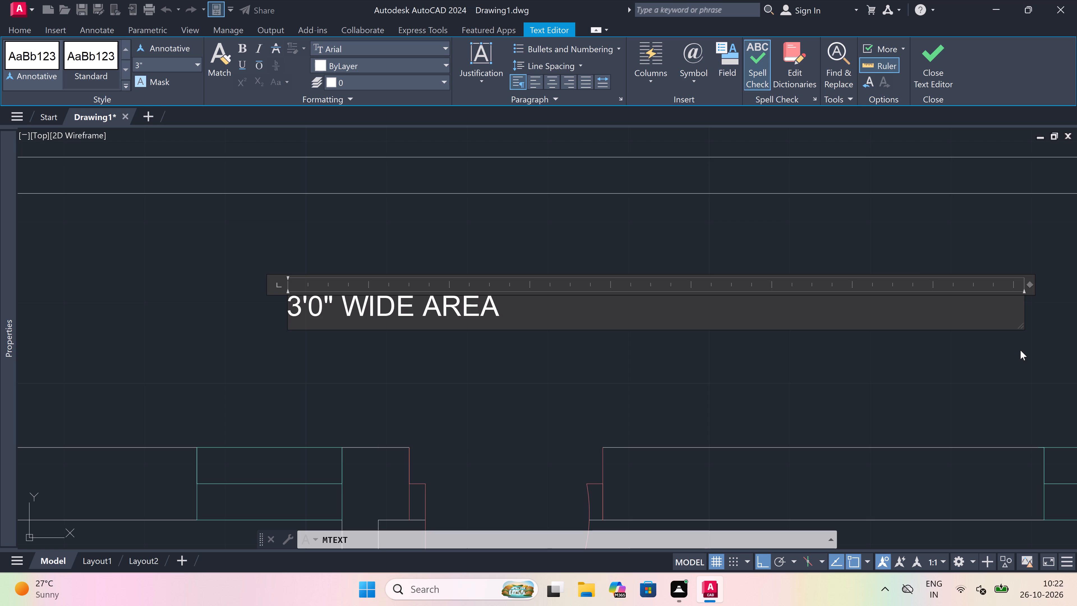
pyautogui.click(500, 364)
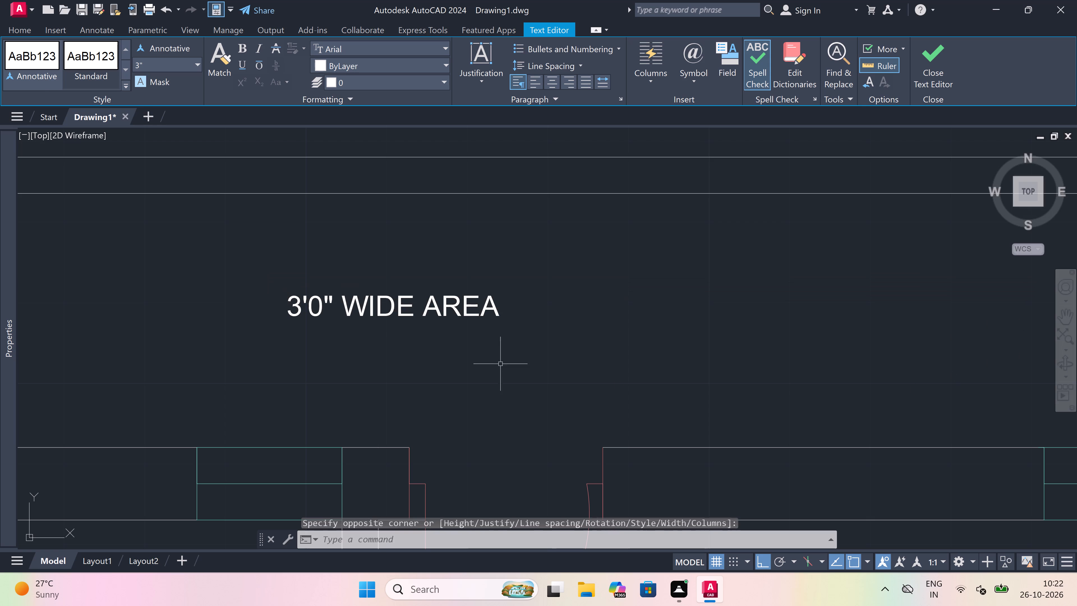
# Add a multiline text label in the right unit's small alcove below the store reading MANDIR, with 4'0"x2'6" on the second line.
pyautogui.scroll(-4, 416, 308)
pyautogui.scroll(2, 348, 306)
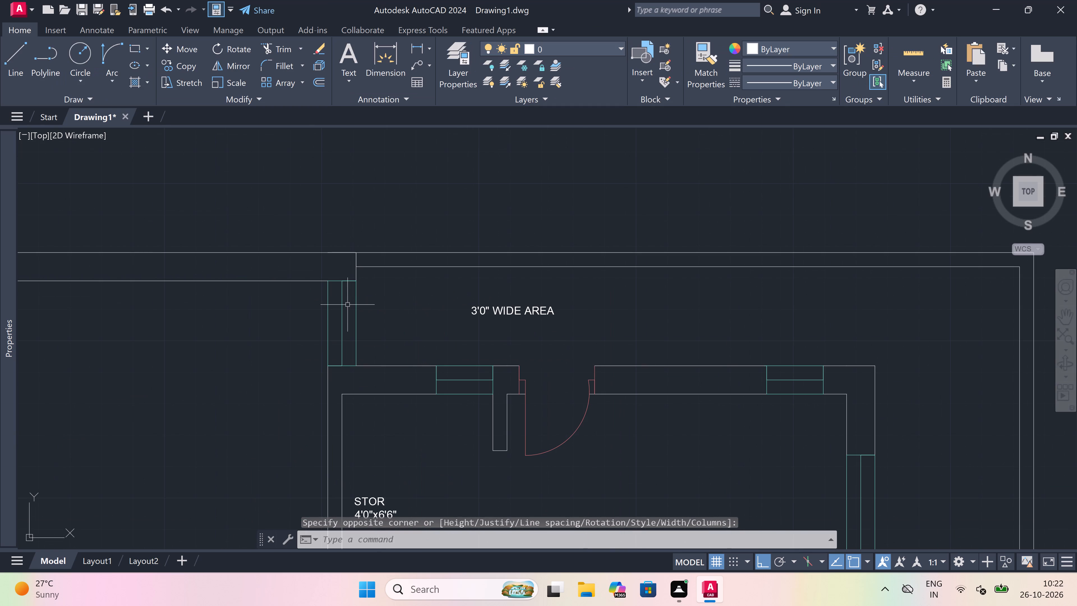
pyautogui.scroll(-5, 363, 302)
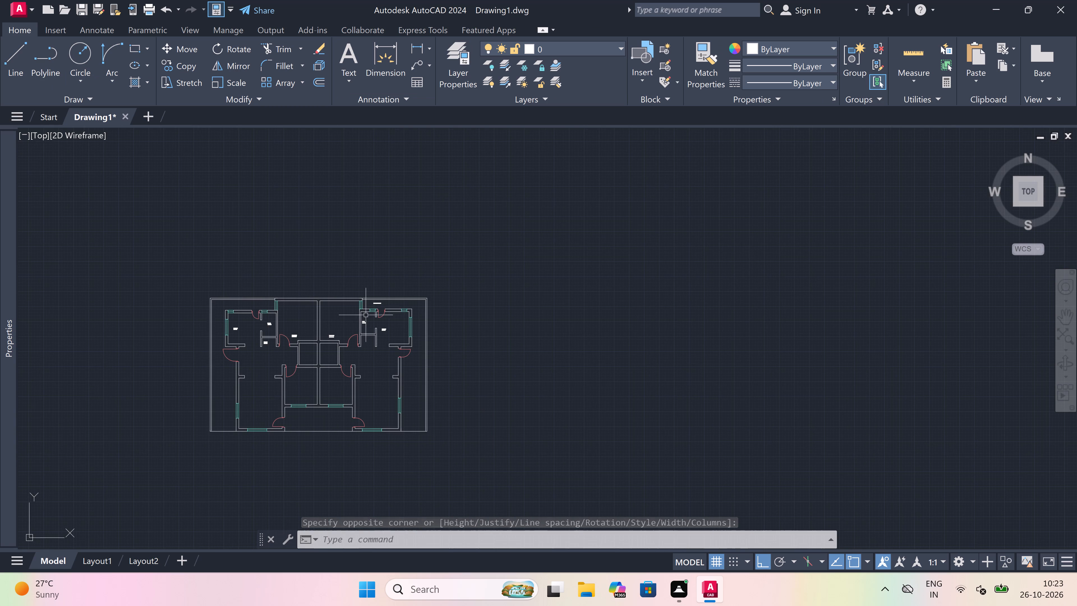
pyautogui.scroll(5, 377, 361)
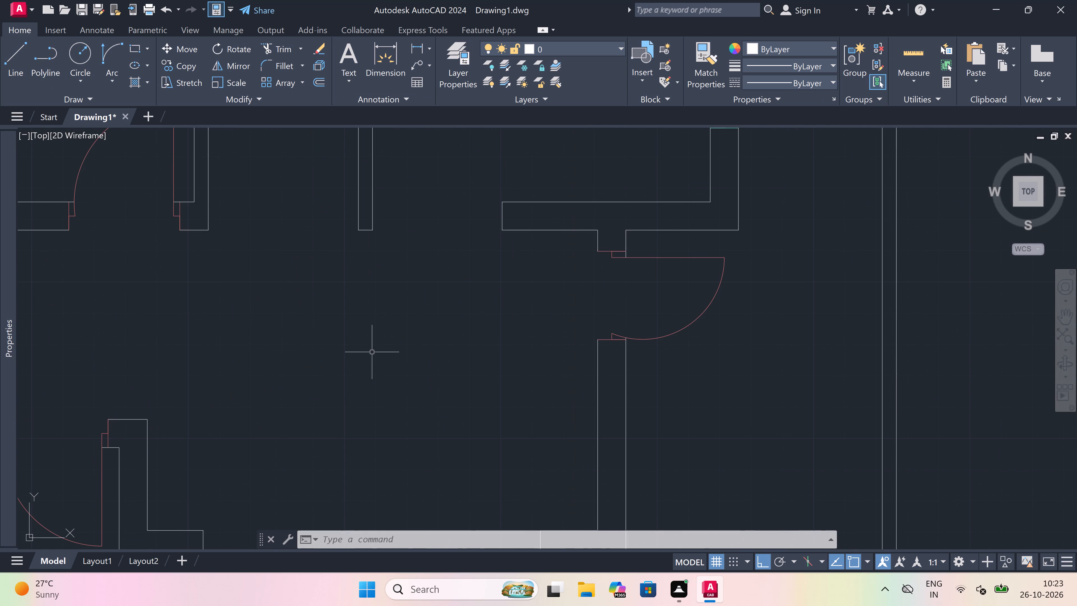
pyautogui.press('space')
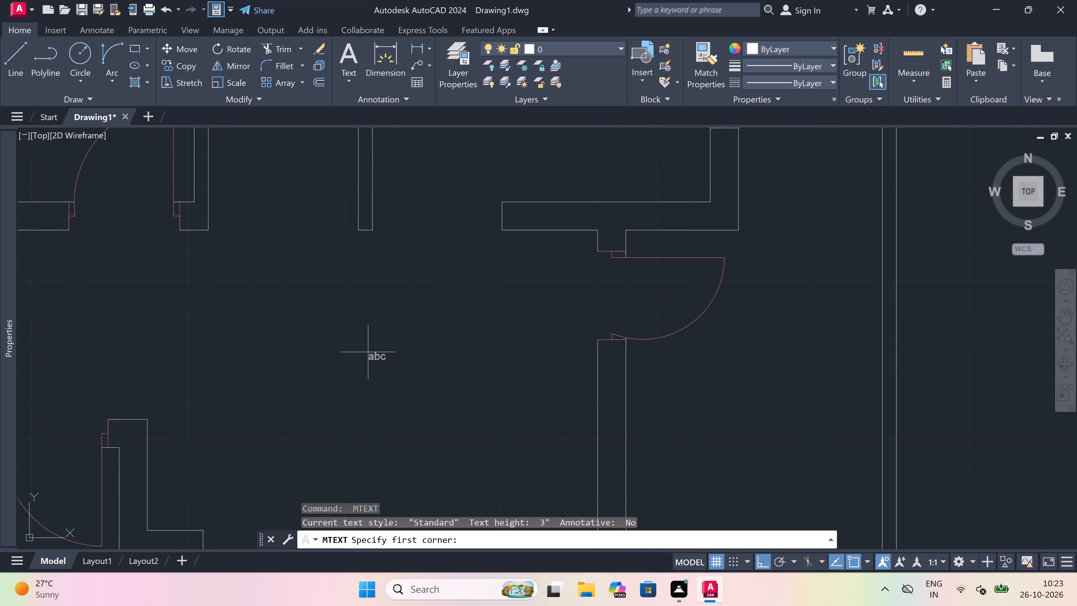
pyautogui.scroll(-3, 368, 352)
pyautogui.scroll(4, 345, 319)
pyautogui.scroll(-3, 345, 317)
pyautogui.scroll(3, 349, 278)
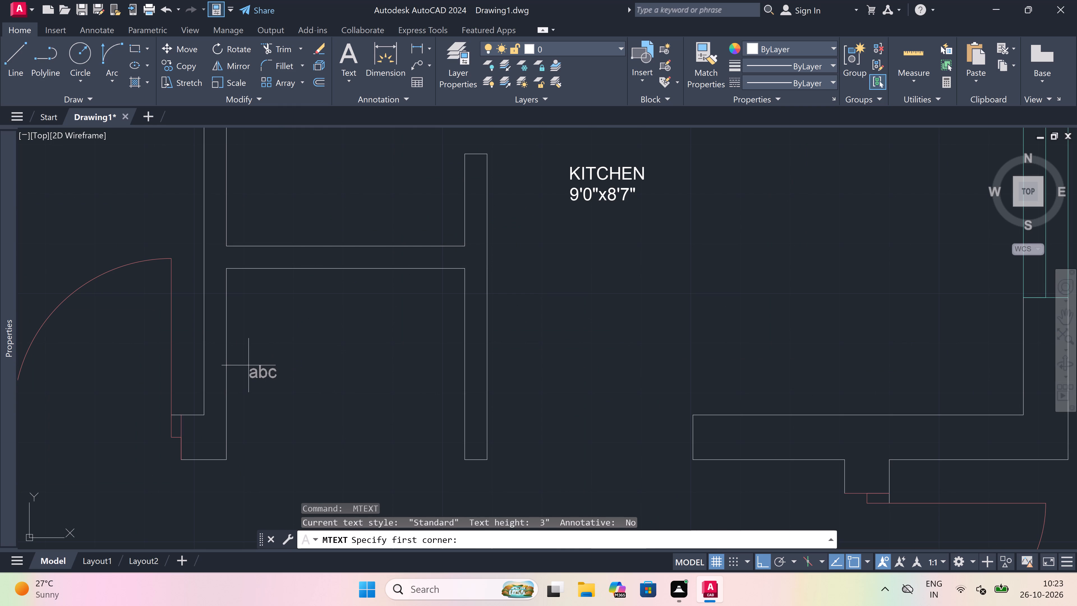
pyautogui.moveTo(241, 365); pyautogui.dragTo(244, 365)
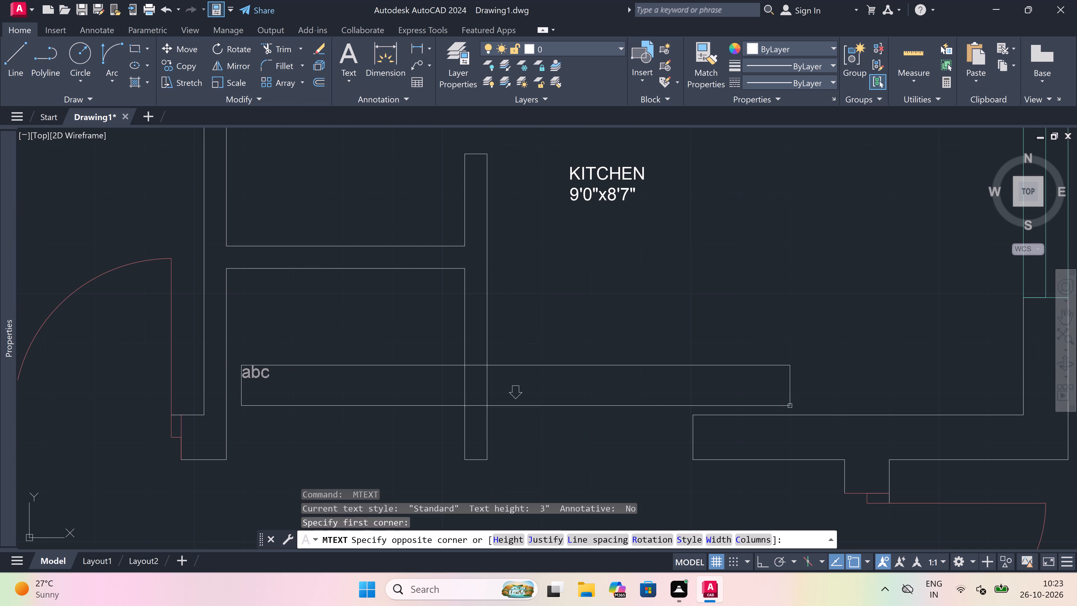
pyautogui.click(842, 405)
pyautogui.scroll(1, 265, 402)
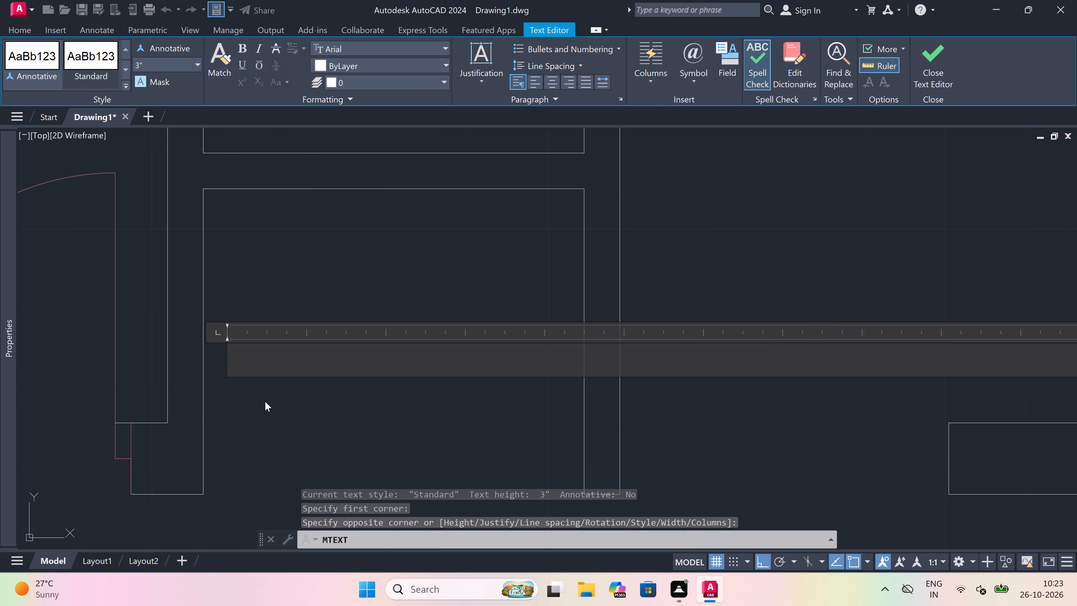
pyautogui.write('MA')
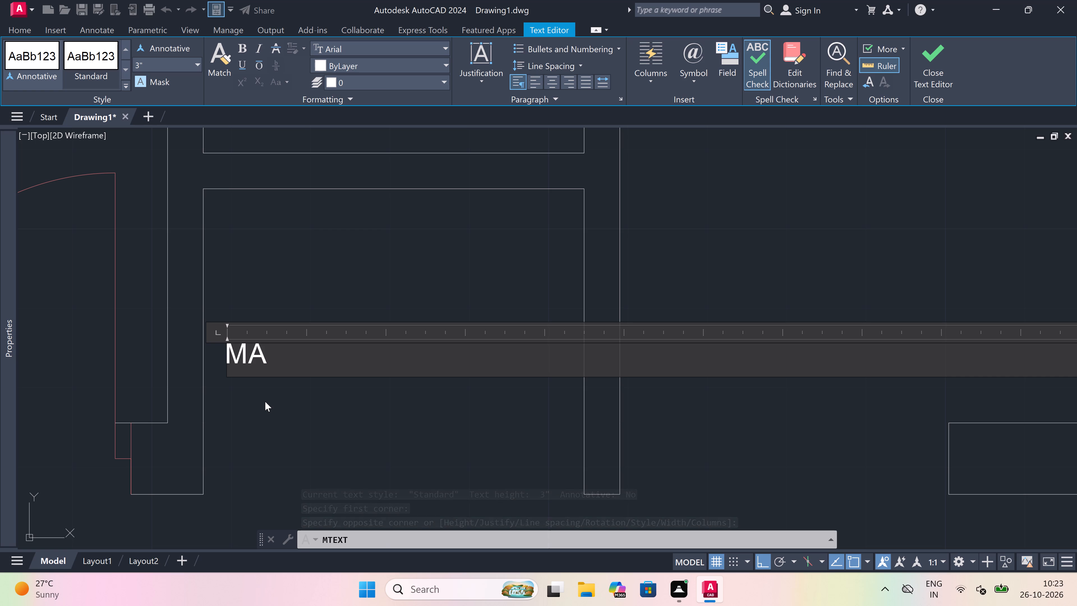
pyautogui.write('ND')
pyautogui.write('IR')
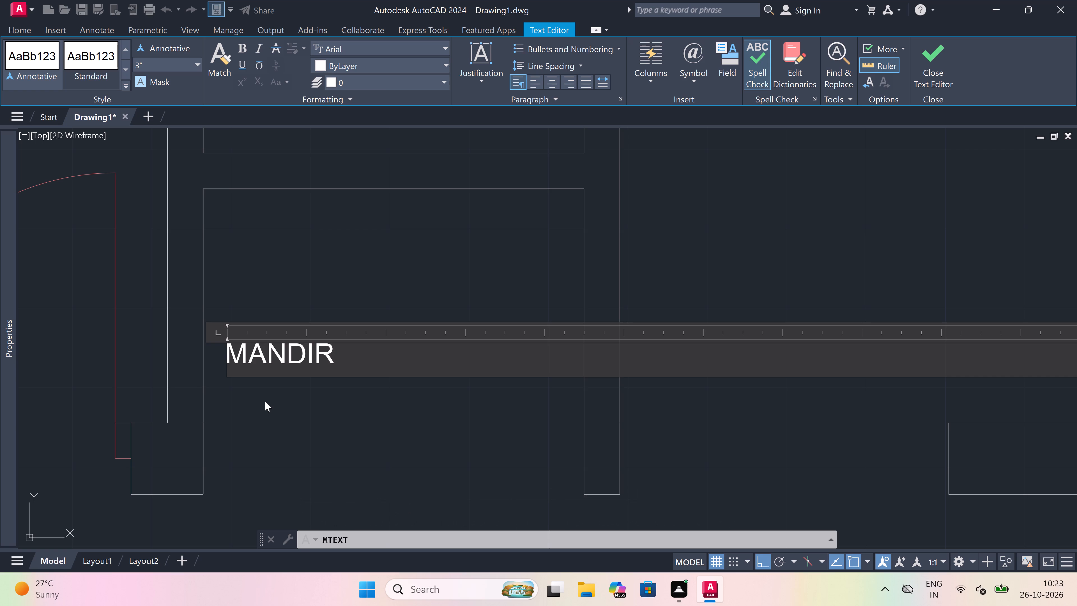
pyautogui.press('Return')
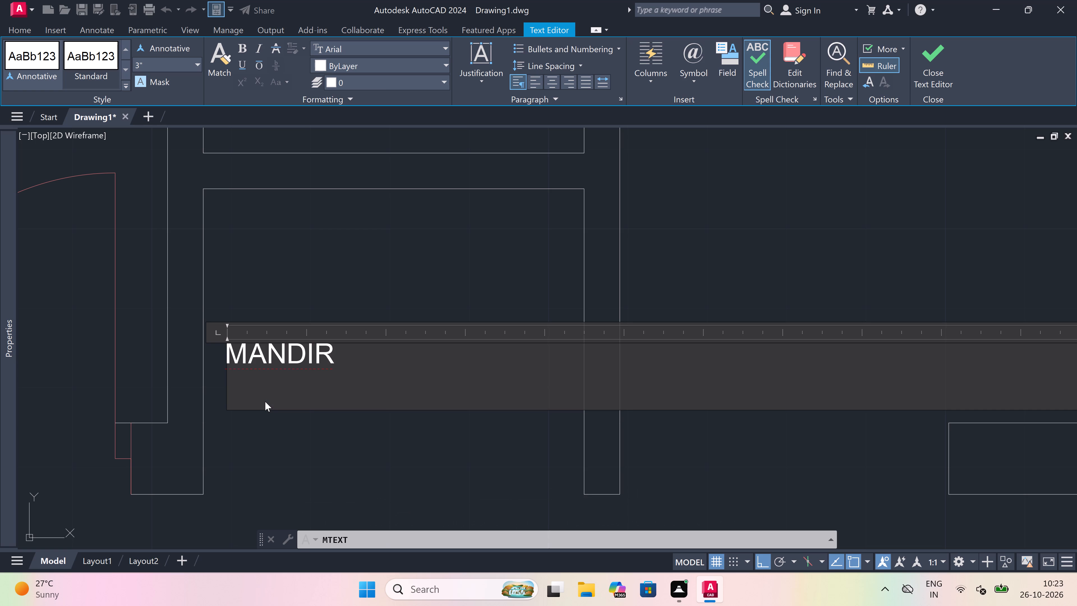
pyautogui.write("4'0")
pyautogui.write('"x')
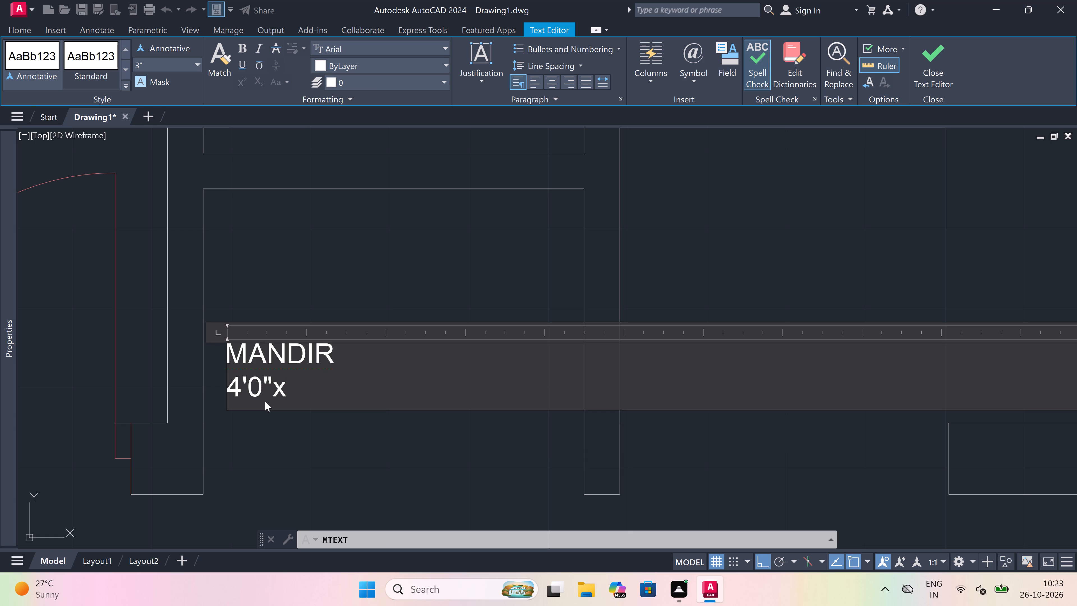
pyautogui.press('2')
pyautogui.write("'6")
pyautogui.hotkey('shift', '"')
pyautogui.moveTo(318, 435); pyautogui.dragTo(320, 431)
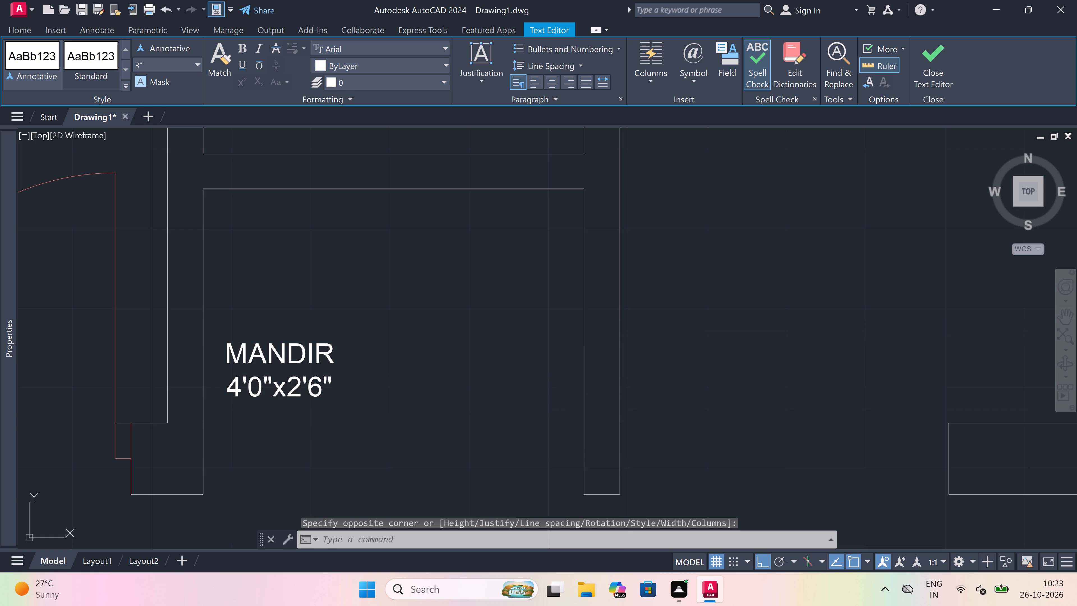
# Move the right unit's MANDIR label horizontally towards the middle of its alcove.
pyautogui.scroll(1, 312, 354)
pyautogui.click(312, 353)
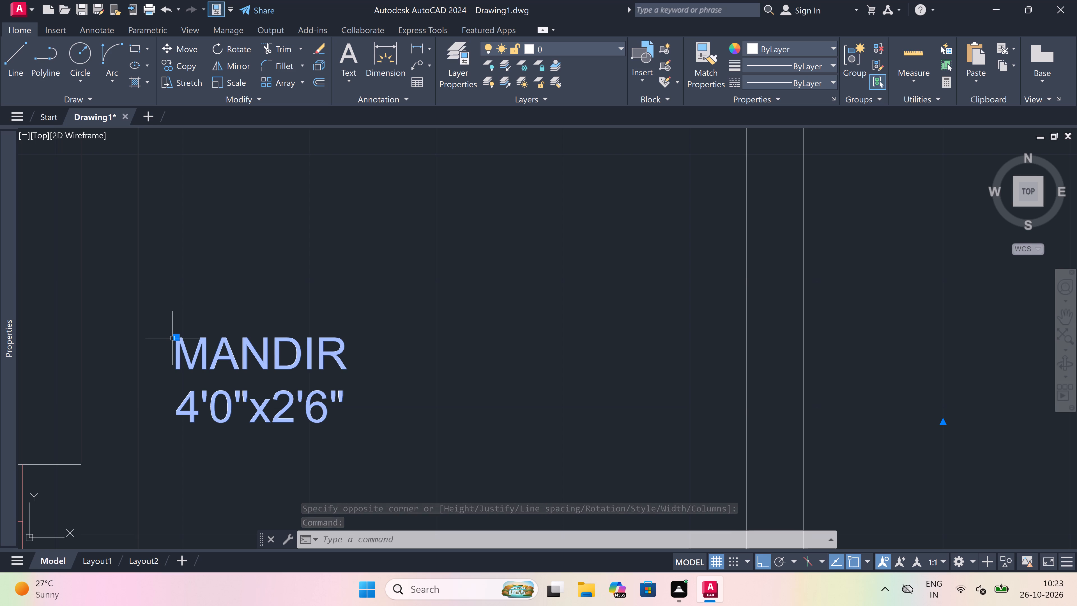
pyautogui.moveTo(174, 337); pyautogui.dragTo(182, 331)
pyautogui.click(352, 299)
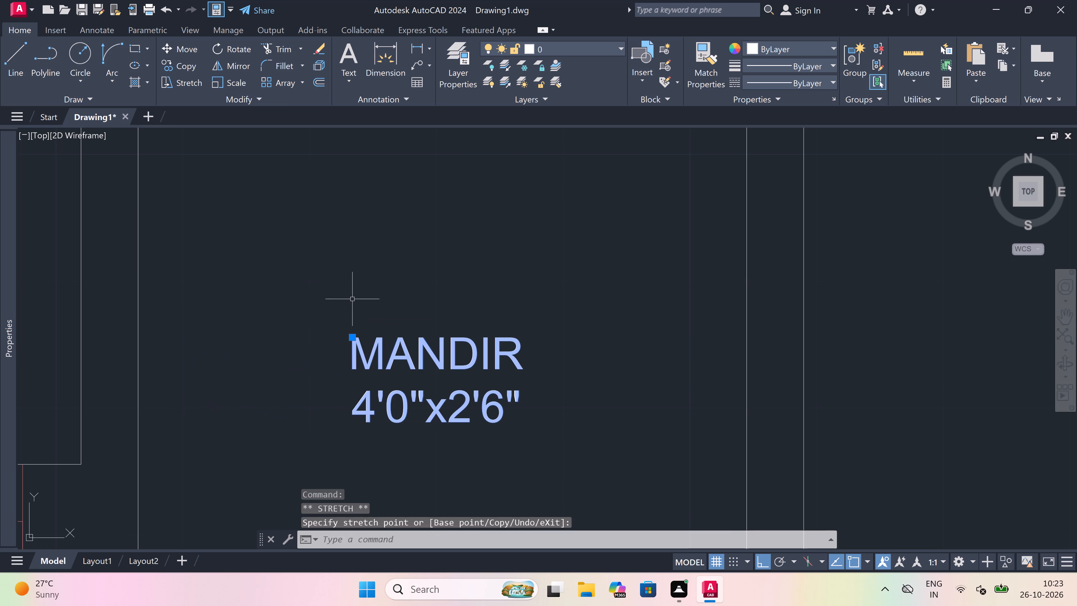
pyautogui.press('Escape')
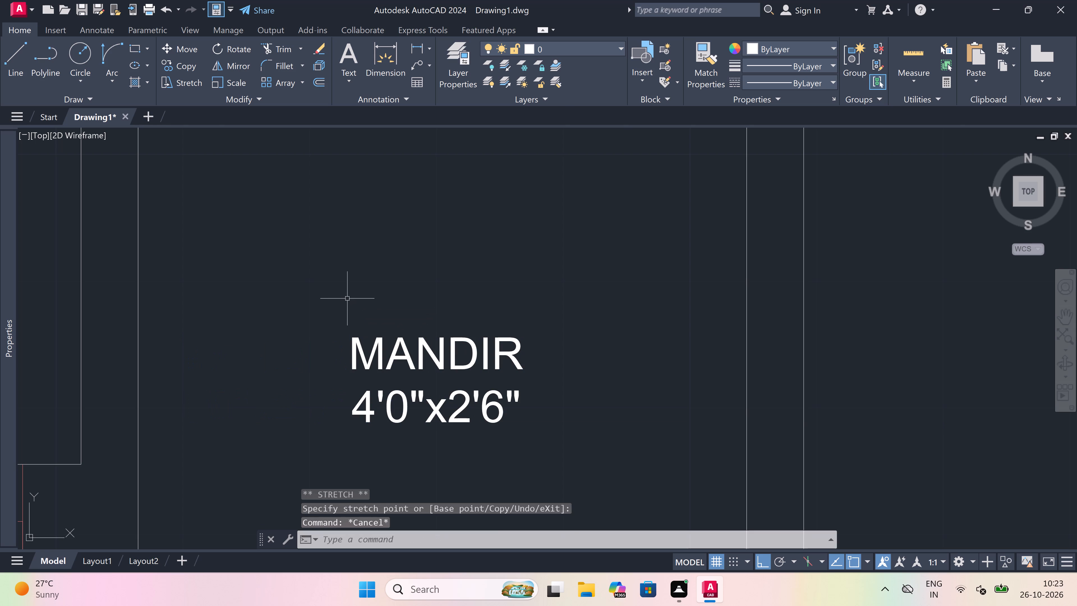
# Add a multiline text label in the right unit's open area below the mandir reading DINING, with 12'0"x8'0" on the second line.
pyautogui.scroll(-7, 347, 299)
pyautogui.scroll(2, 364, 337)
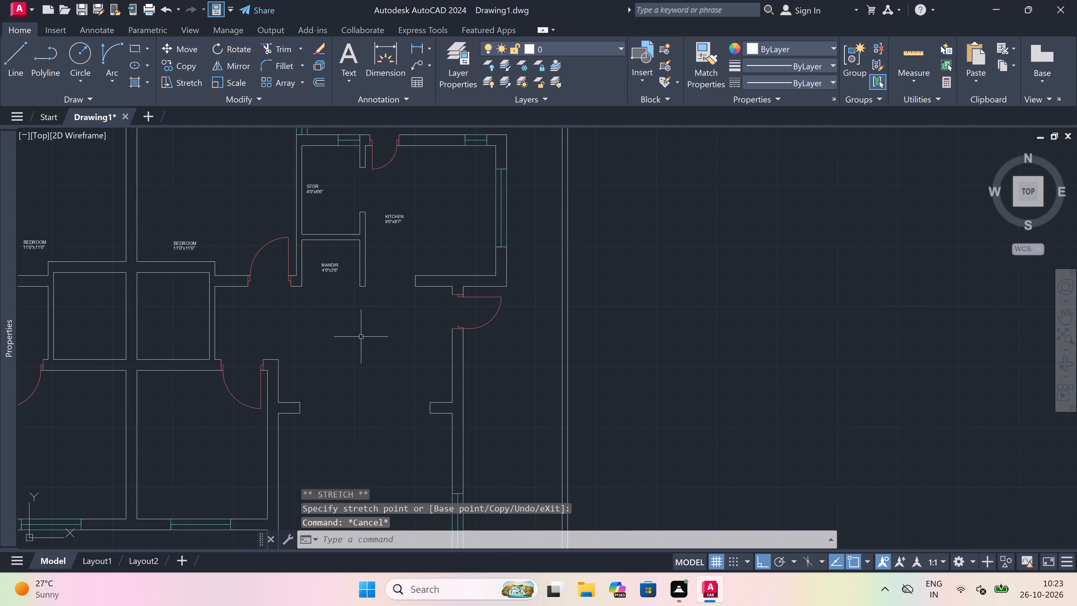
pyautogui.press('space')
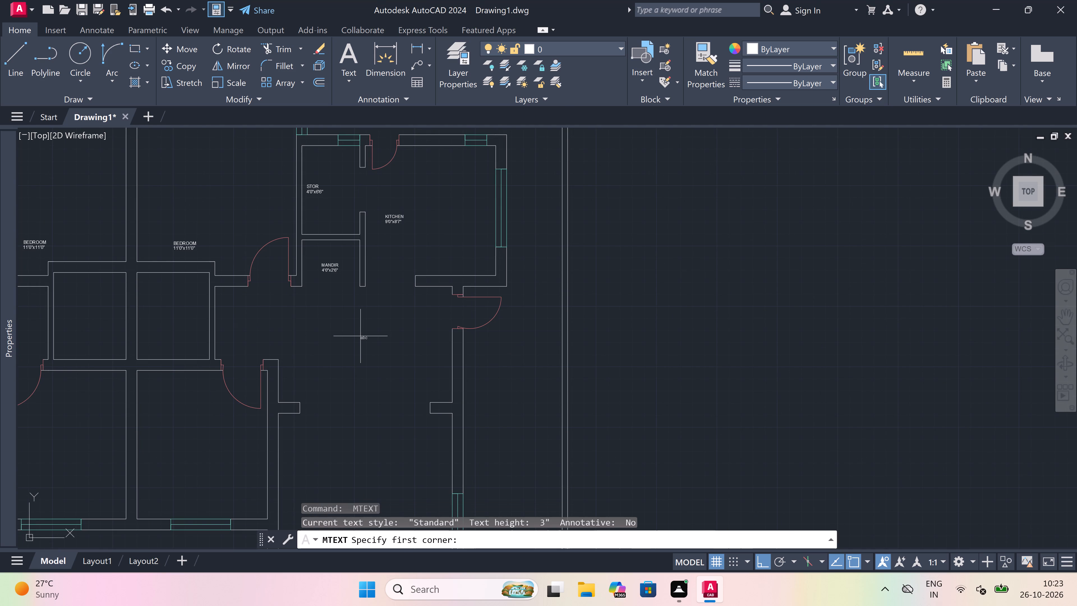
pyautogui.scroll(1, 325, 333)
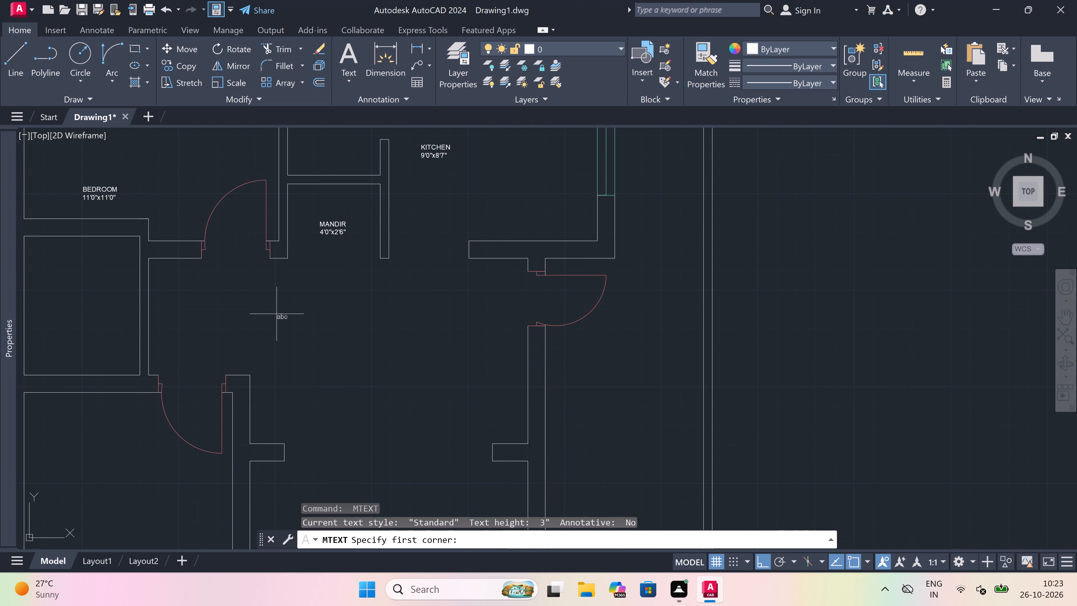
pyautogui.scroll(1, 279, 315)
pyautogui.click(279, 315)
pyautogui.click(594, 317)
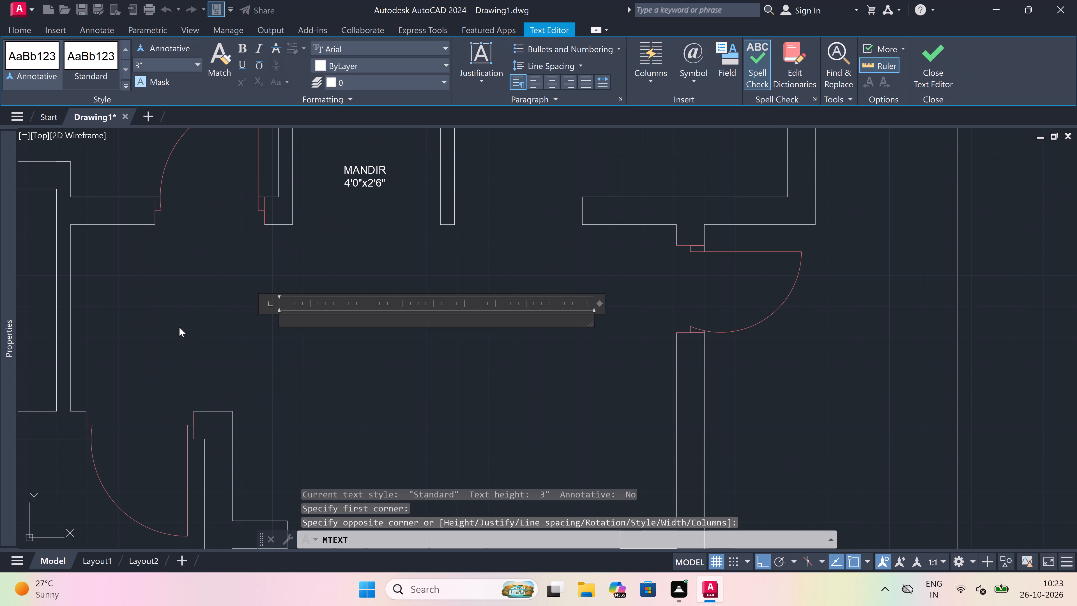
pyautogui.scroll(3, 229, 334)
pyautogui.scroll(-2, 229, 333)
pyautogui.scroll(2, 340, 345)
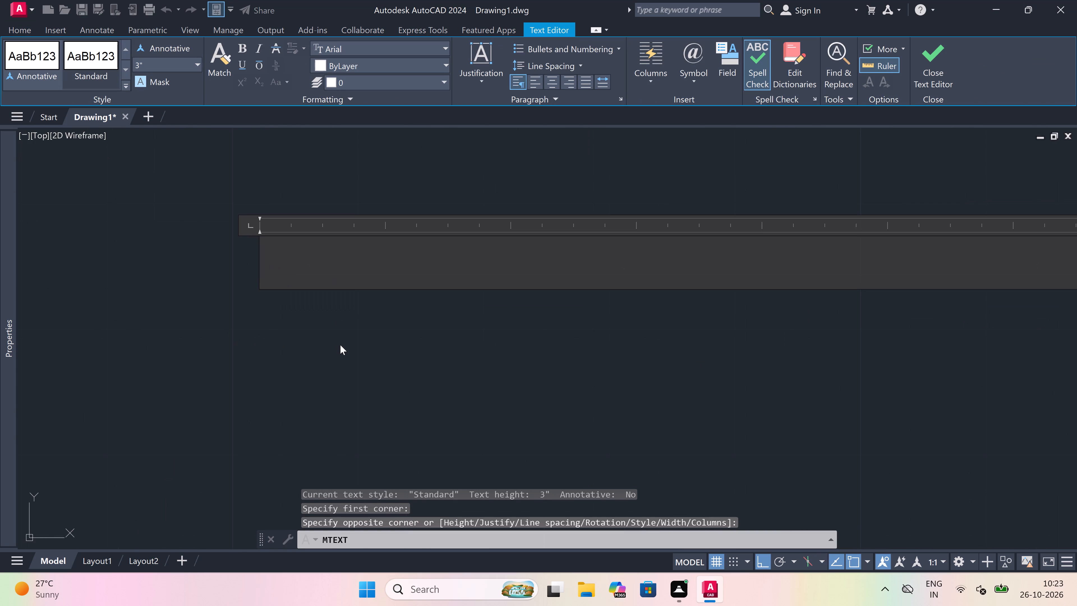
pyautogui.write('DININ')
pyautogui.press('g')
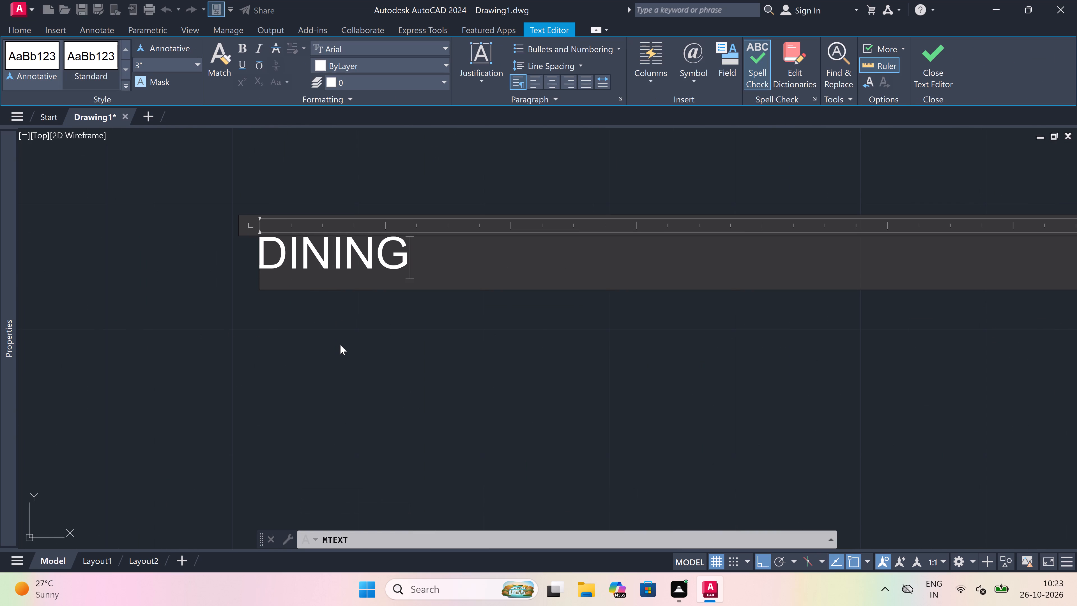
pyautogui.press('Return')
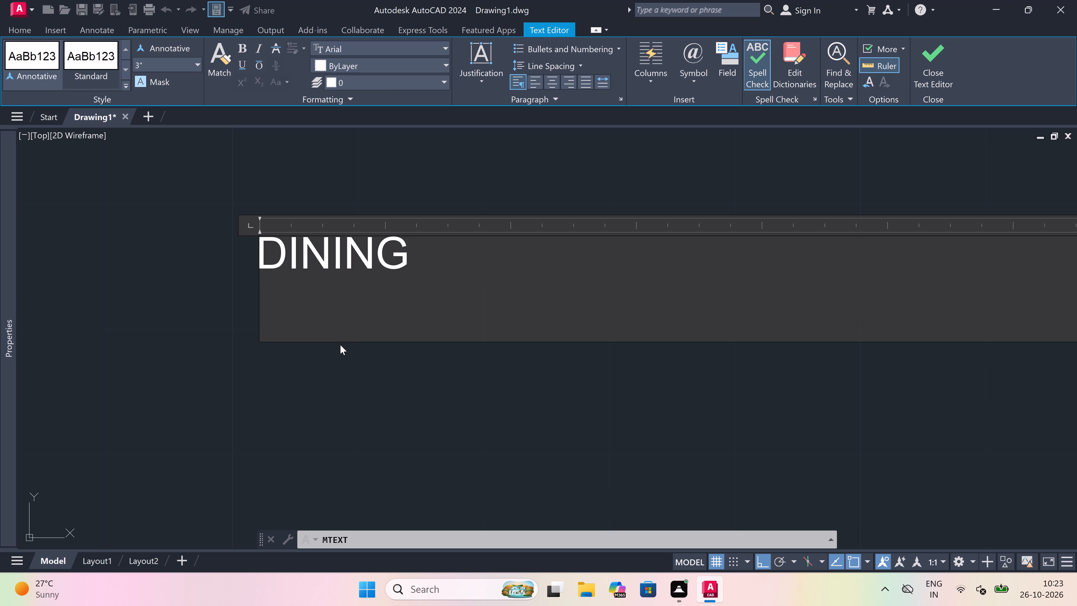
pyautogui.write('12')
pyautogui.write("'0")
pyautogui.write('"x')
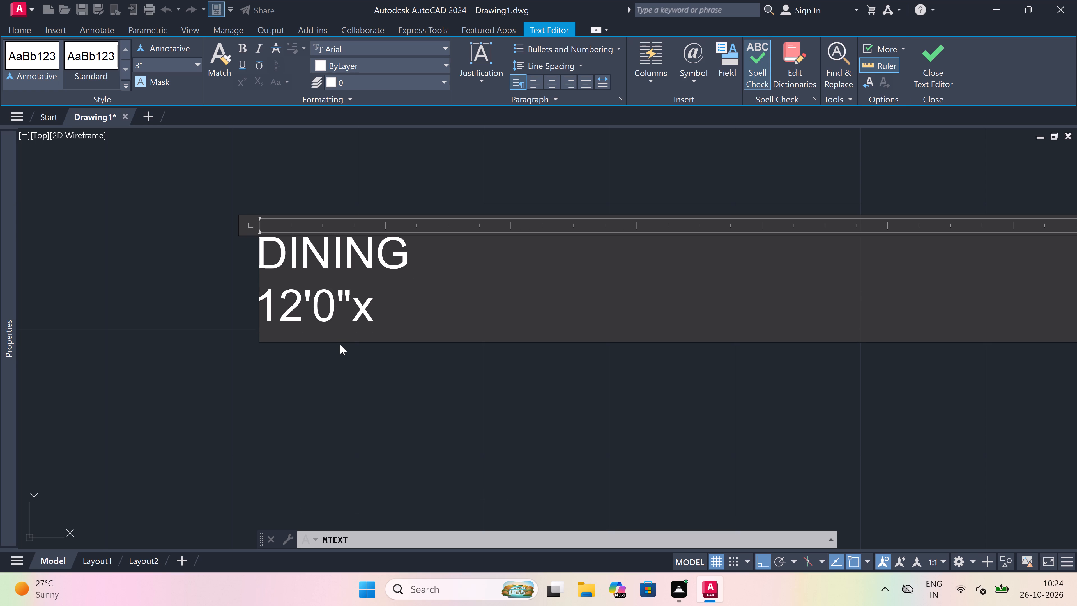
pyautogui.write('8\'0"')
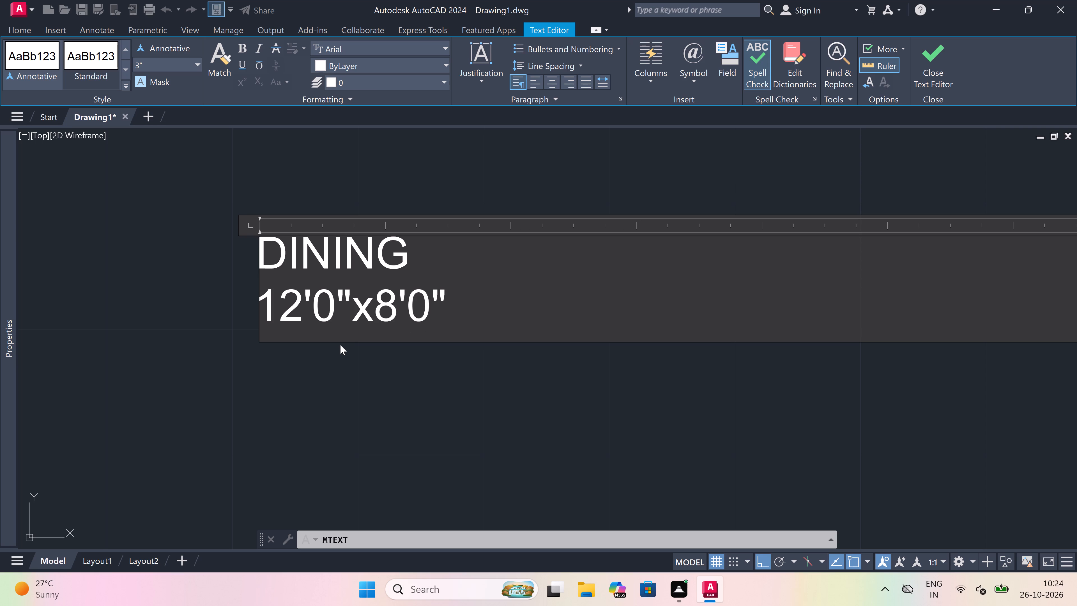
pyautogui.click(334, 380)
# Add a multiline text label in the right unit's large room below the dining area reading DRAWING ROOM, with 12'0"x14'0" on the second line.
pyautogui.scroll(-8, 319, 317)
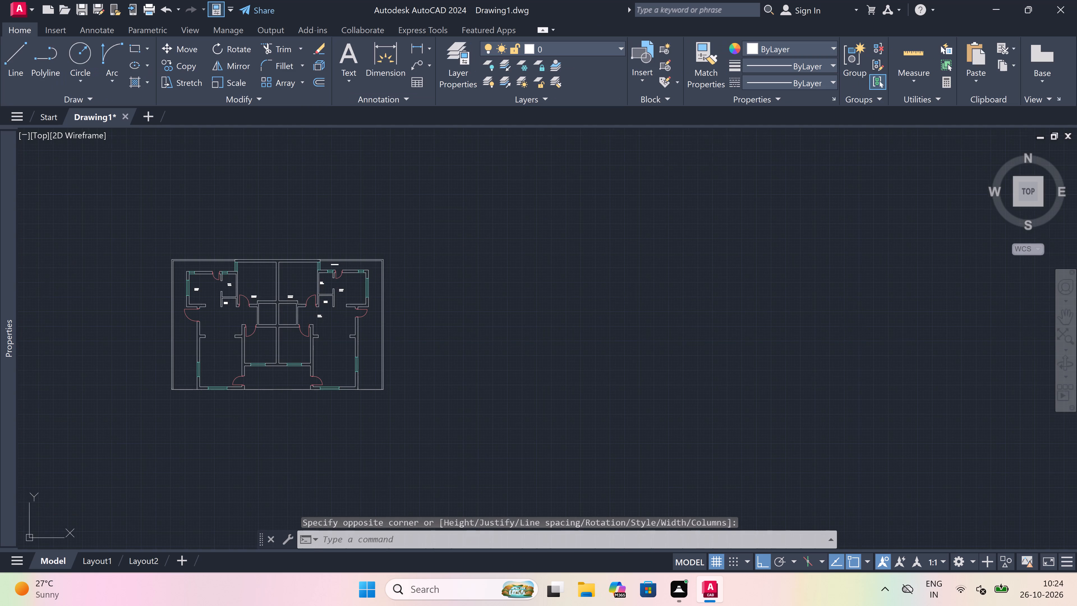
pyautogui.scroll(3, 349, 364)
pyautogui.press('space')
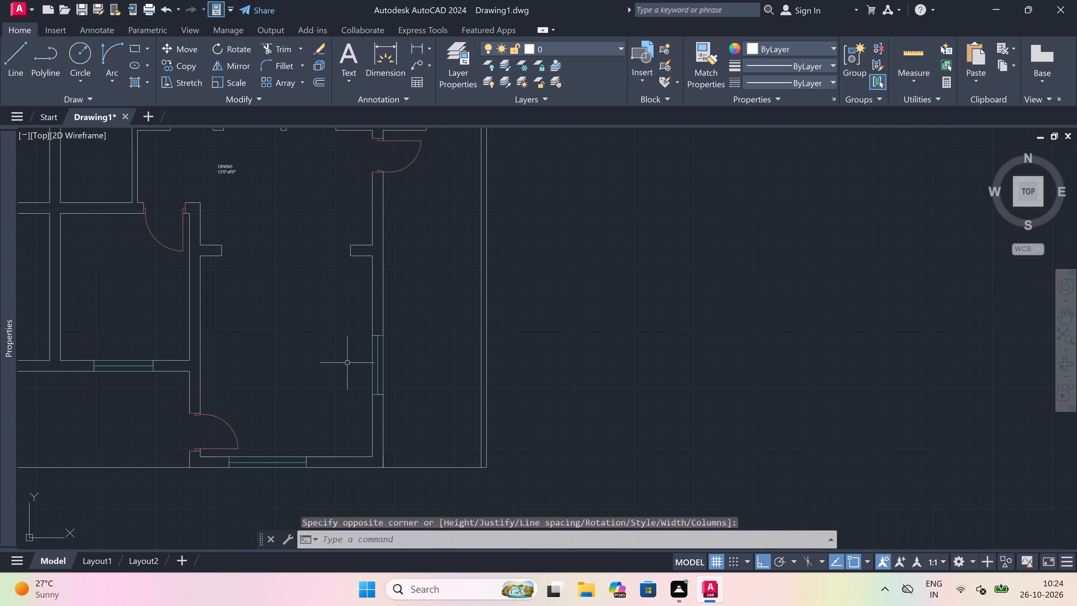
pyautogui.scroll(1, 290, 324)
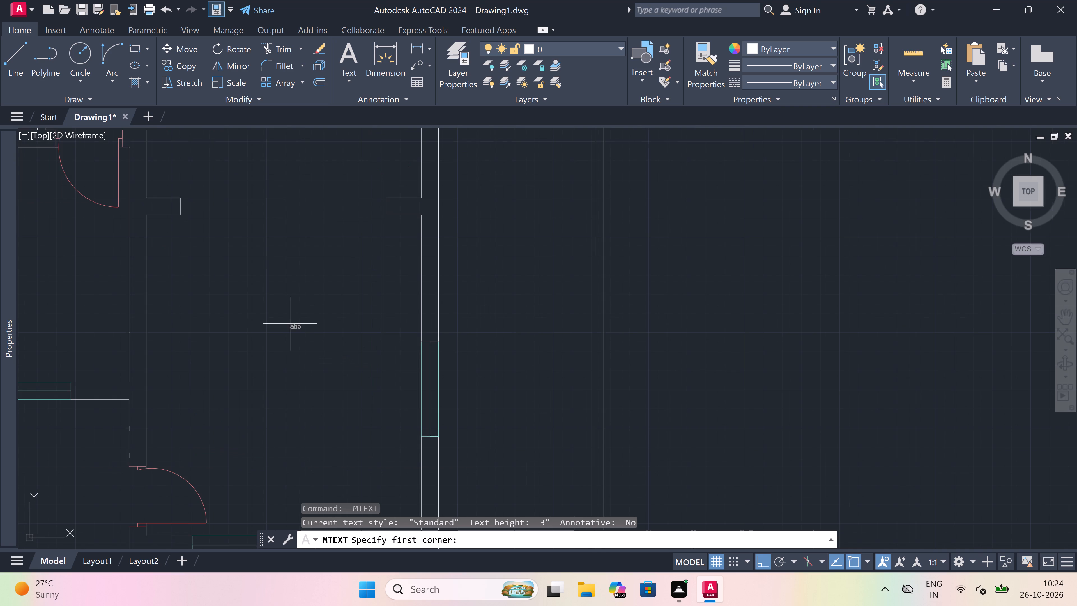
pyautogui.click(178, 330)
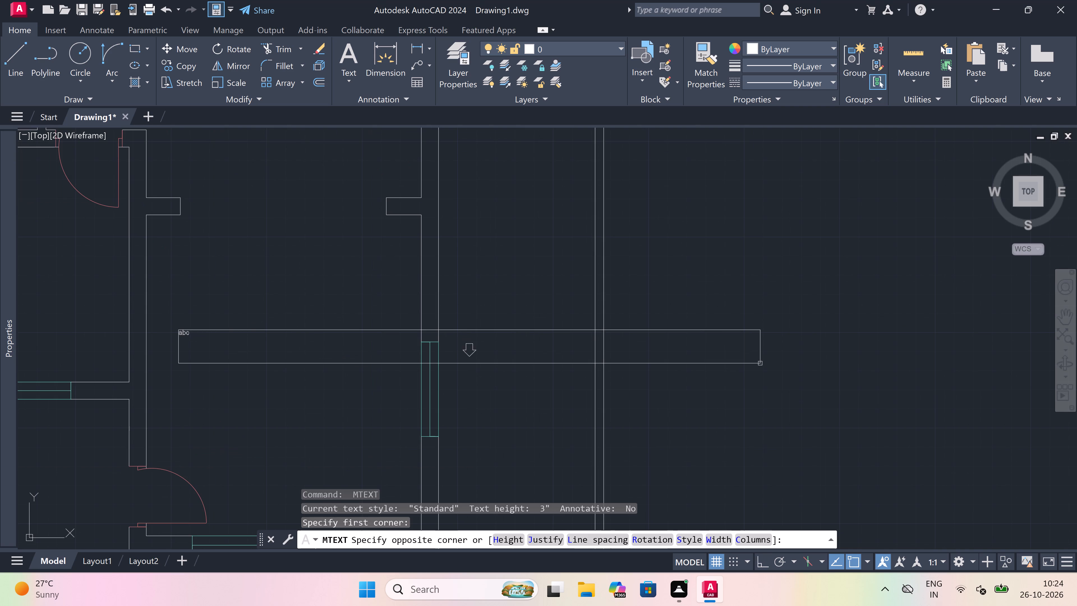
pyautogui.click(760, 363)
pyautogui.scroll(2, 142, 344)
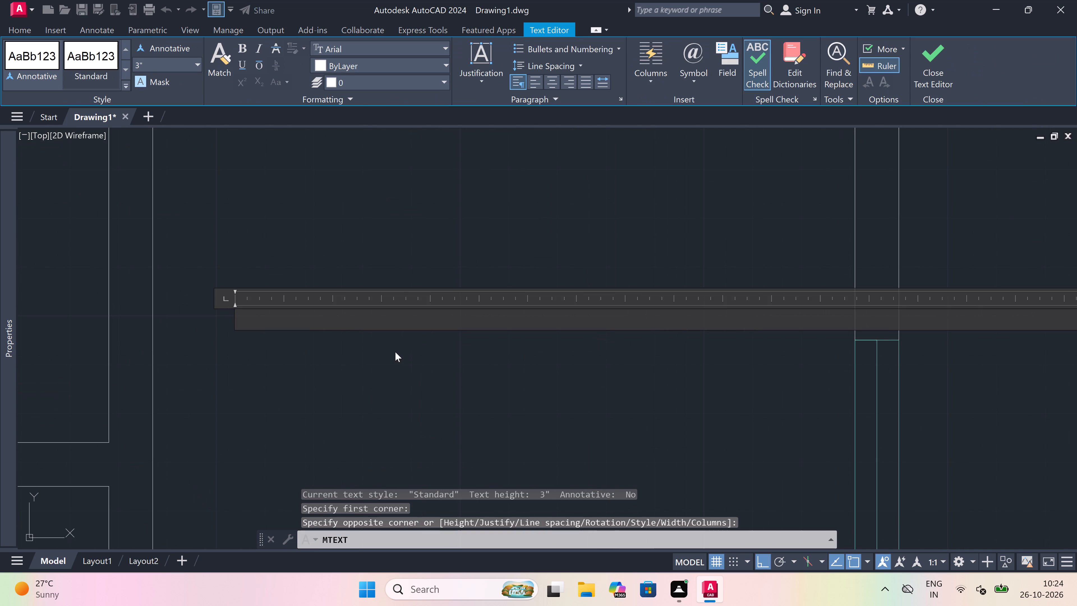
pyautogui.scroll(1, 395, 352)
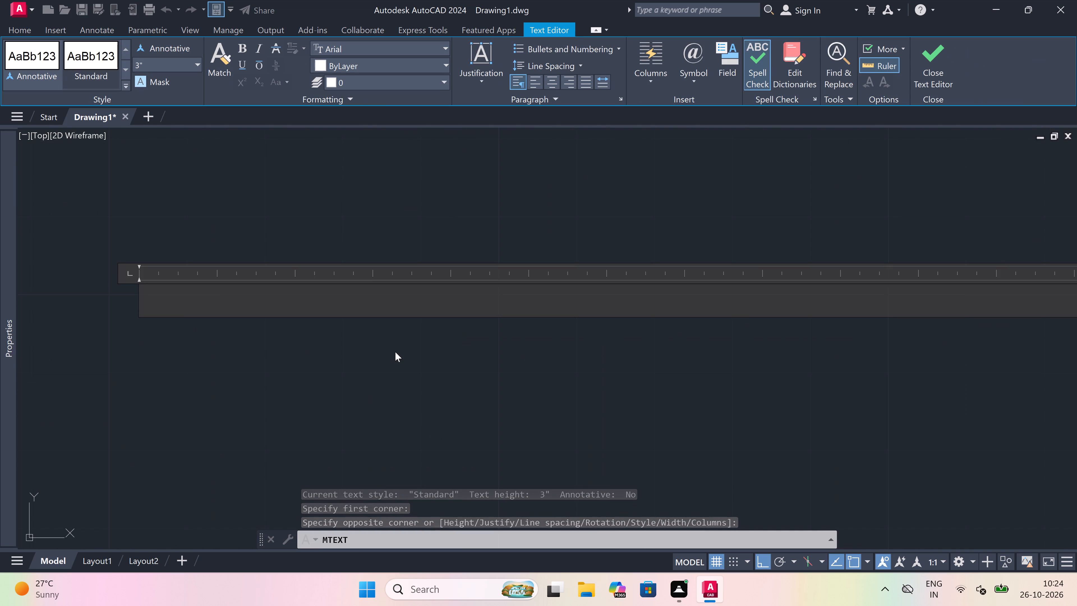
pyautogui.write('DRAWING')
pyautogui.press('space')
pyautogui.press('e')
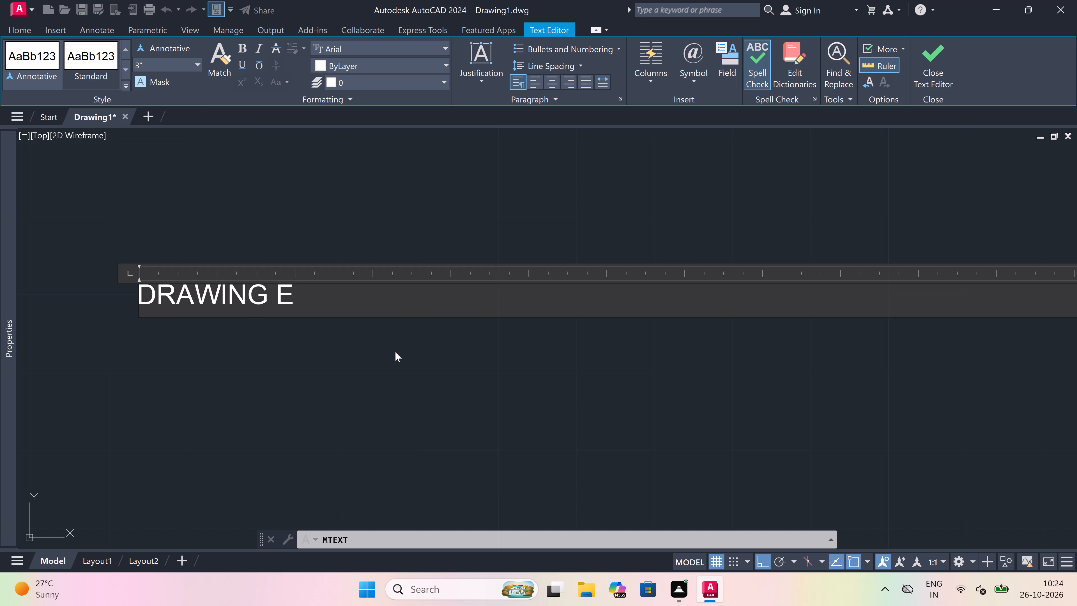
pyautogui.press('BackSpace')
pyautogui.press('r')
pyautogui.write('OOM')
pyautogui.press('Return')
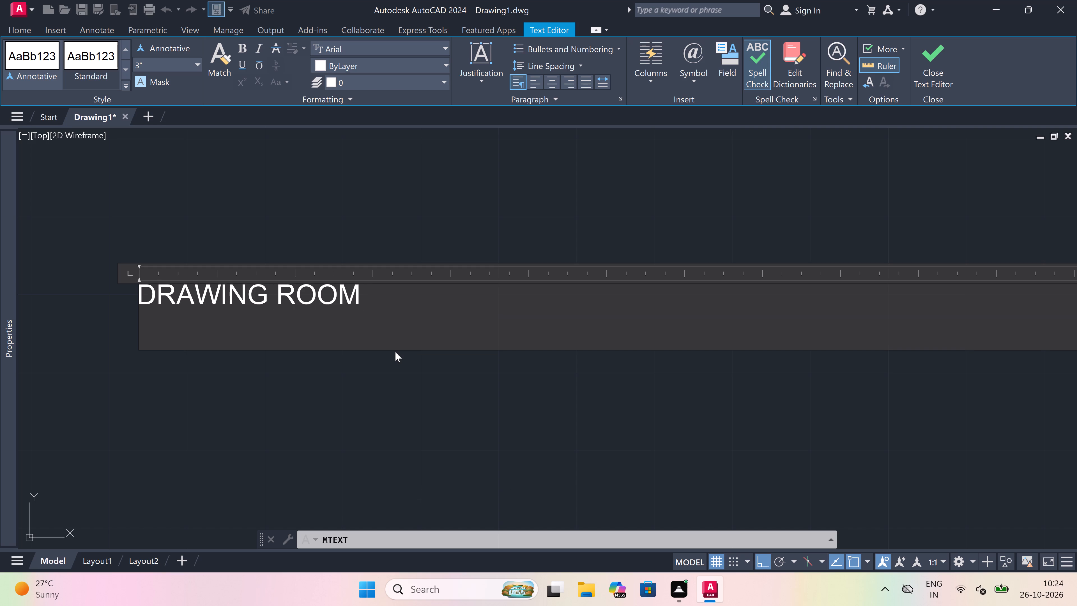
pyautogui.write('12')
pyautogui.press("'")
pyautogui.press('0')
pyautogui.write('"x')
pyautogui.press('1')
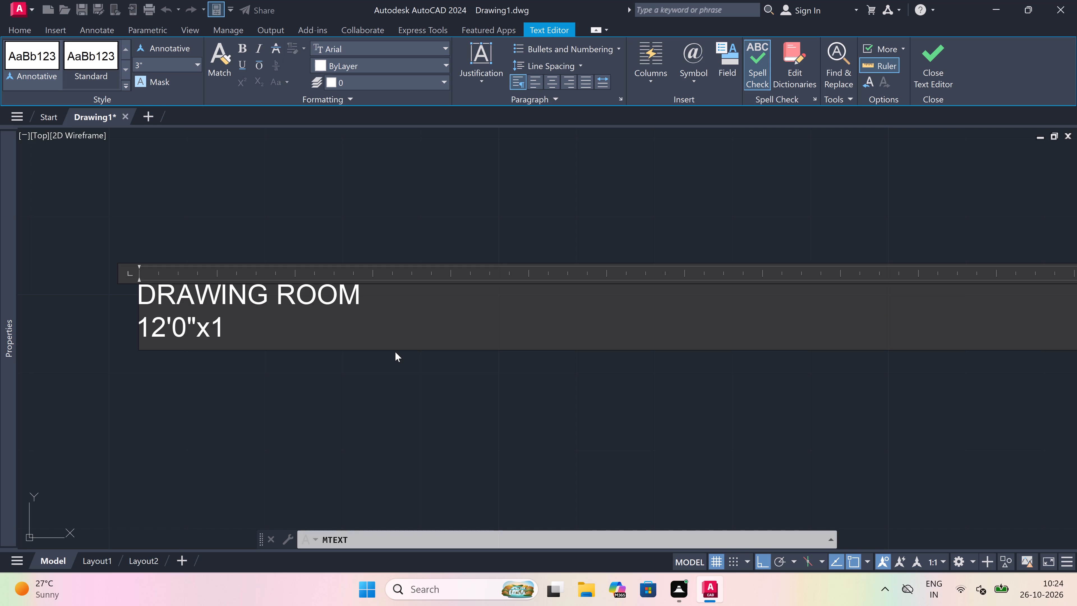
pyautogui.write('4\'0"')
pyautogui.click(316, 372)
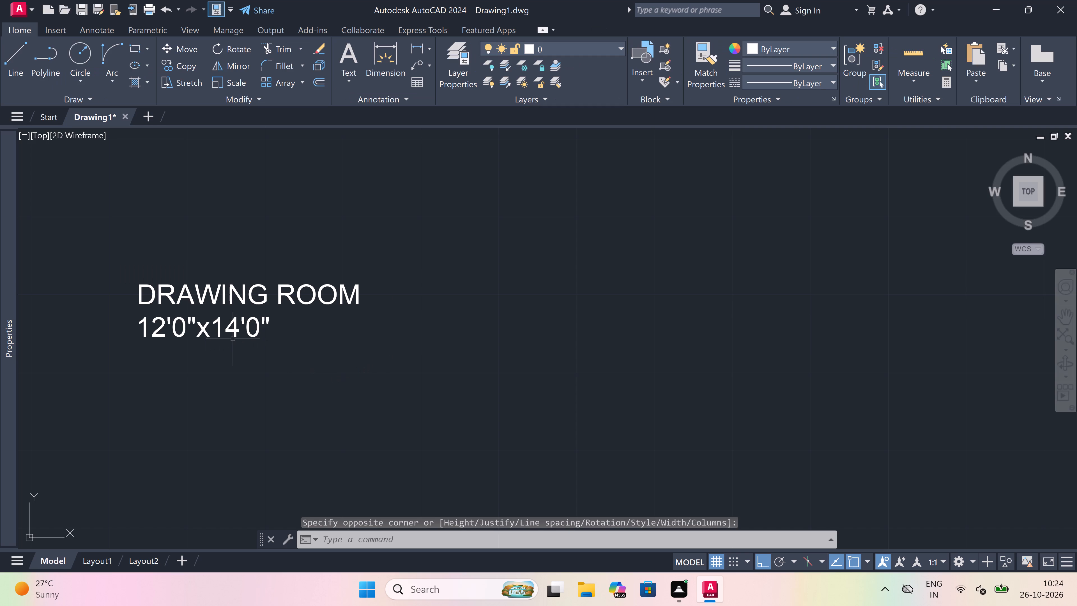
# Add a multiline text label in the right unit's lower room beside the drawing room reading BEDROOM, with 9'0"x10'3" on the second line.
pyautogui.scroll(-3, 233, 339)
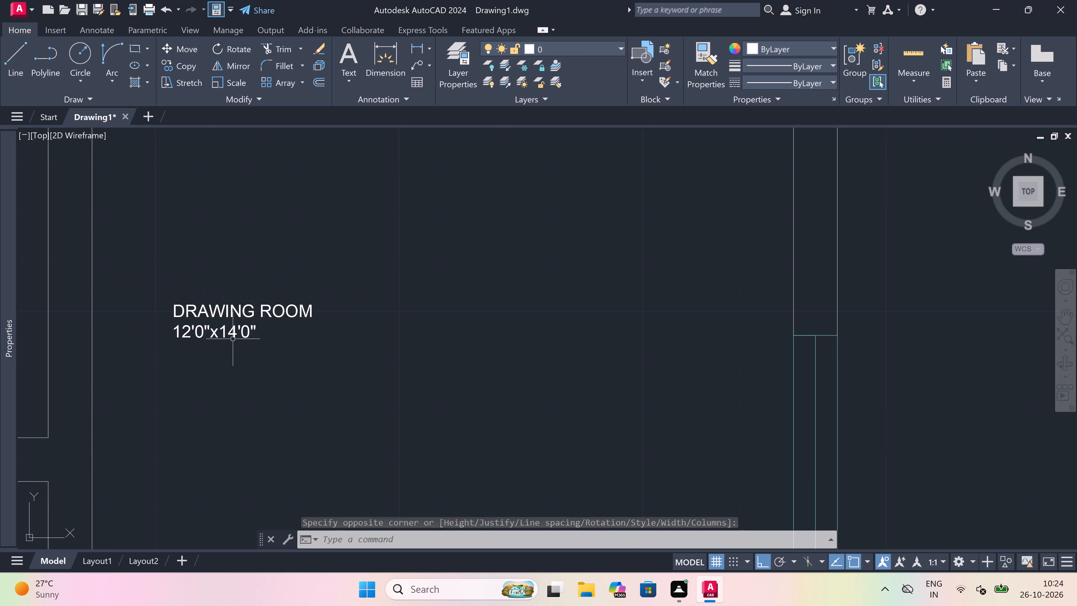
pyautogui.scroll(-2, 233, 338)
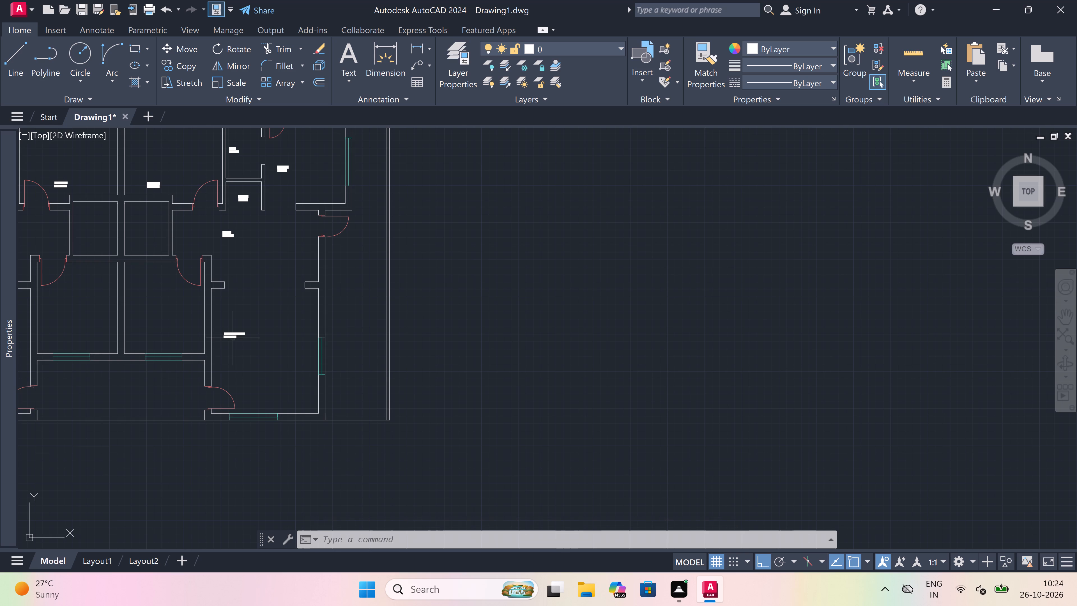
pyautogui.scroll(2, 237, 319)
pyautogui.scroll(-3, 237, 319)
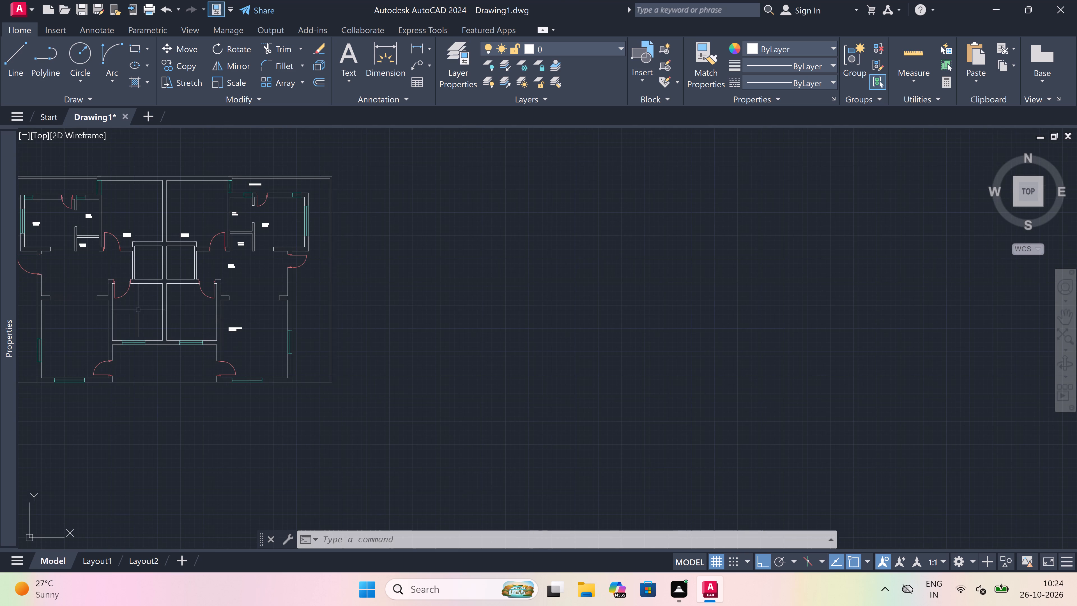
pyautogui.scroll(3, 194, 307)
pyautogui.press('space')
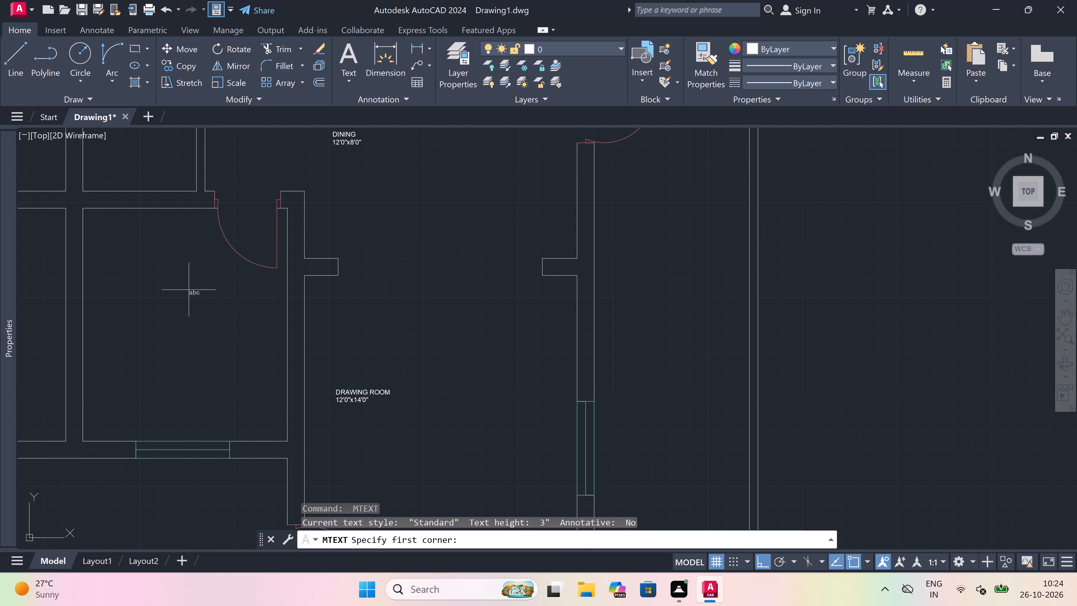
pyautogui.scroll(1, 187, 279)
pyautogui.scroll(-2, 187, 279)
pyautogui.scroll(3, 172, 251)
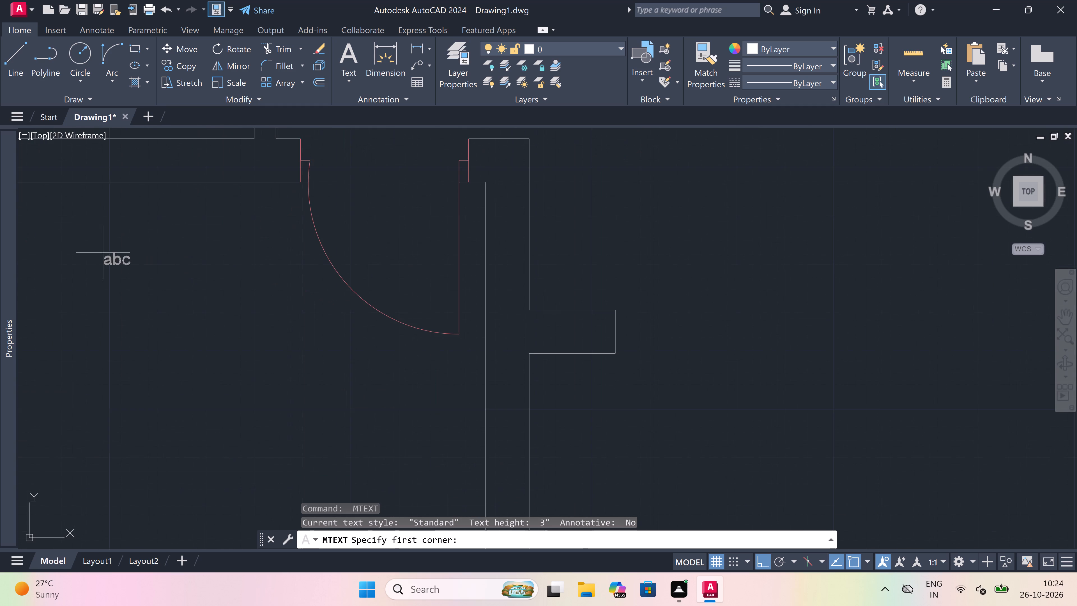
pyautogui.scroll(-3, 100, 253)
pyautogui.scroll(3, 77, 232)
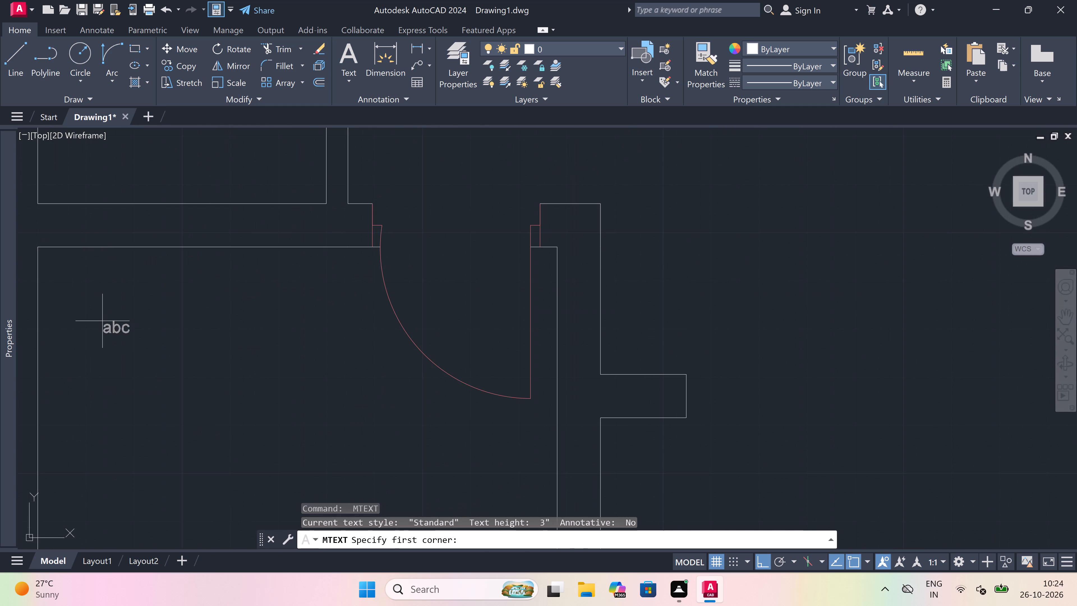
pyautogui.click(73, 304)
pyautogui.click(775, 361)
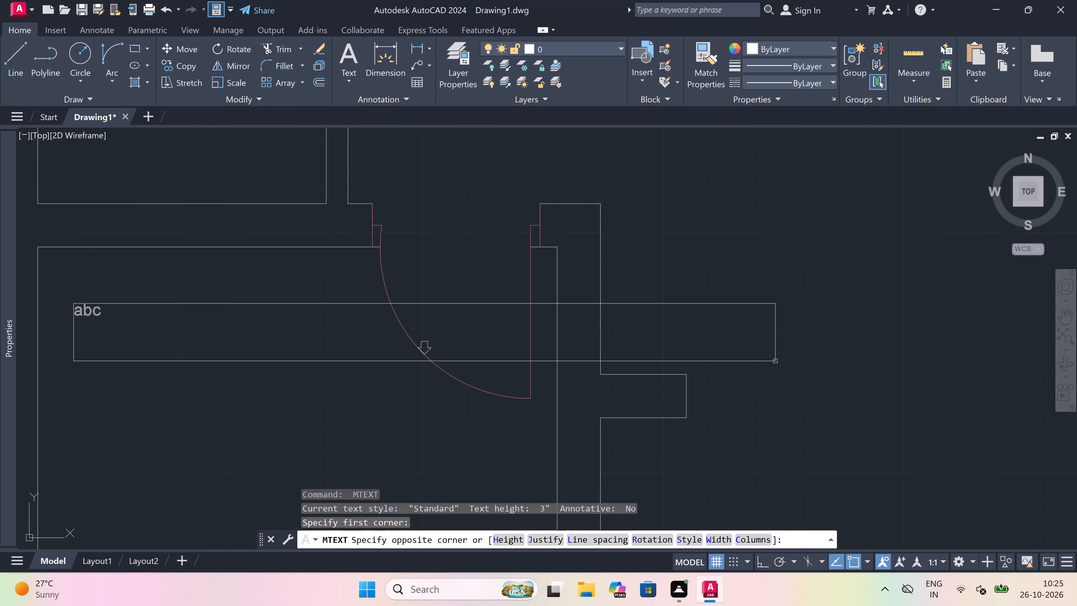
pyautogui.scroll(-3, 775, 361)
pyautogui.scroll(4, 522, 340)
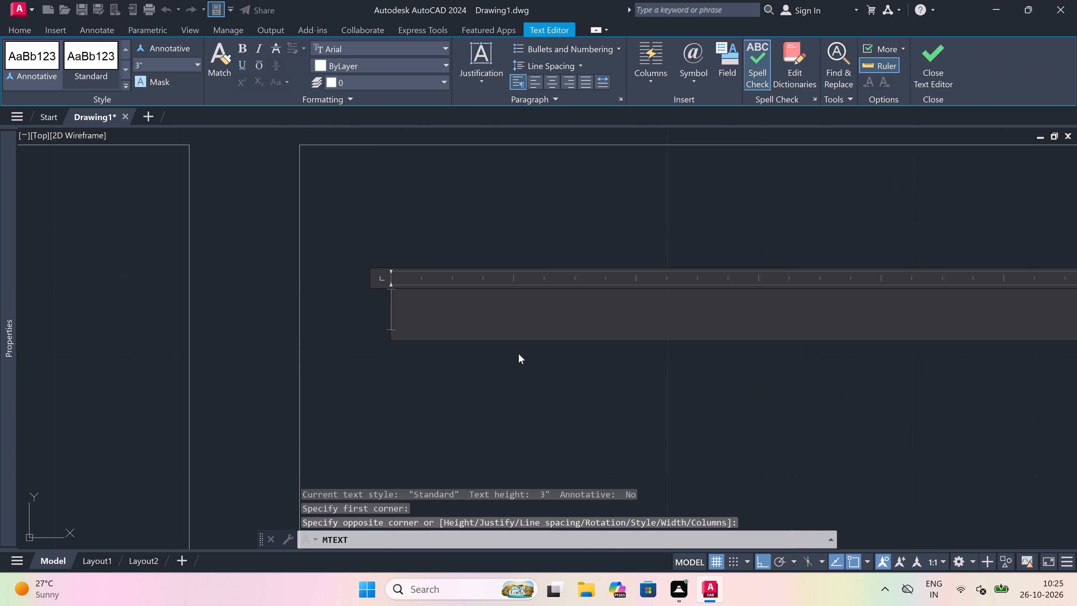
pyautogui.write('BE')
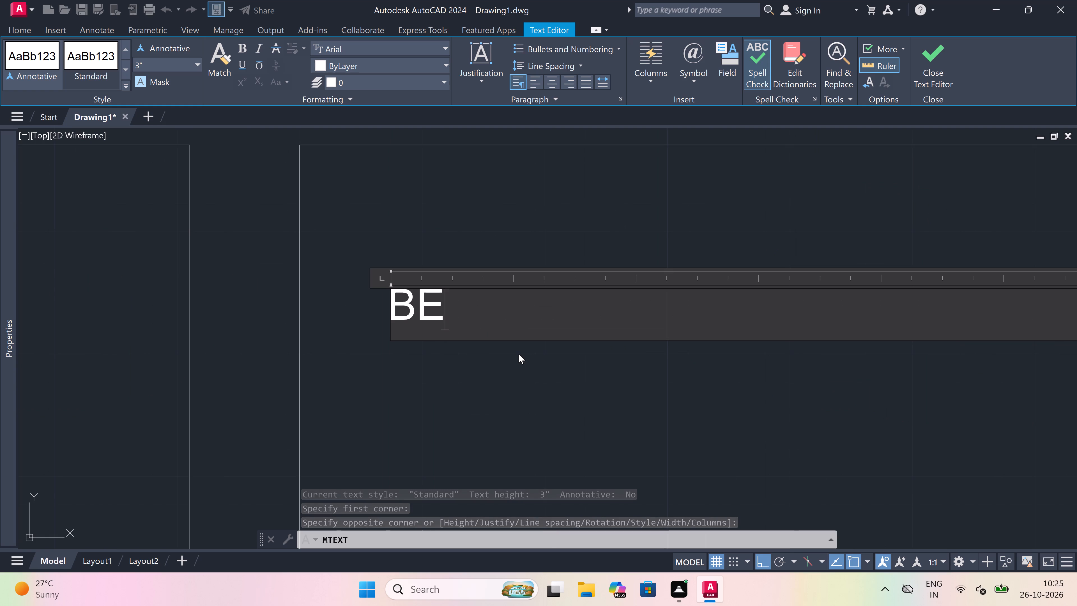
pyautogui.press('d')
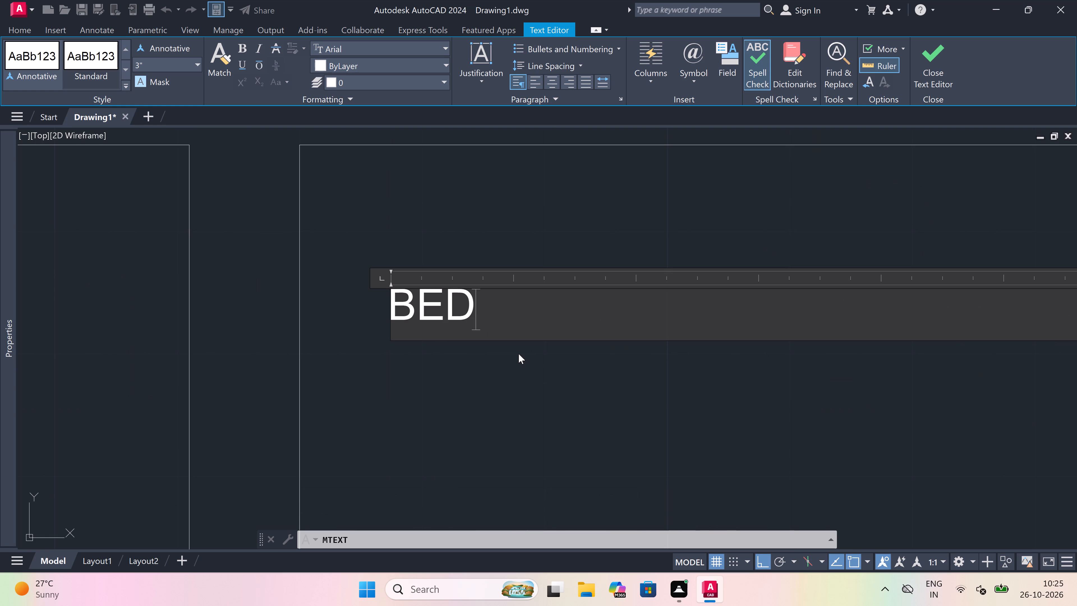
pyautogui.press('r')
pyautogui.press('o')
pyautogui.write('OM')
pyautogui.press('Return')
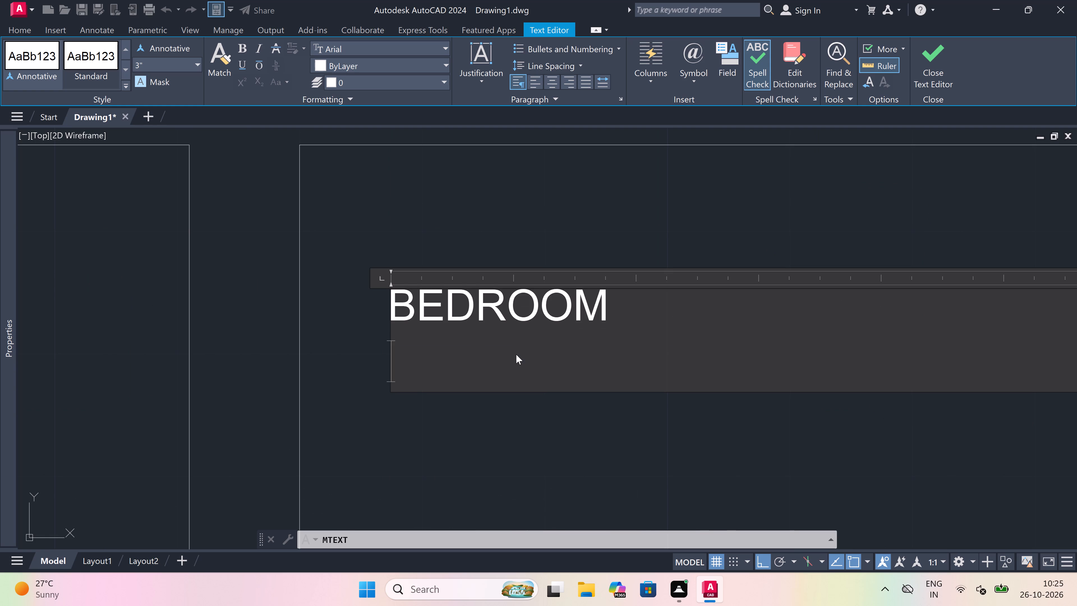
pyautogui.write("9'0")
pyautogui.write('"x')
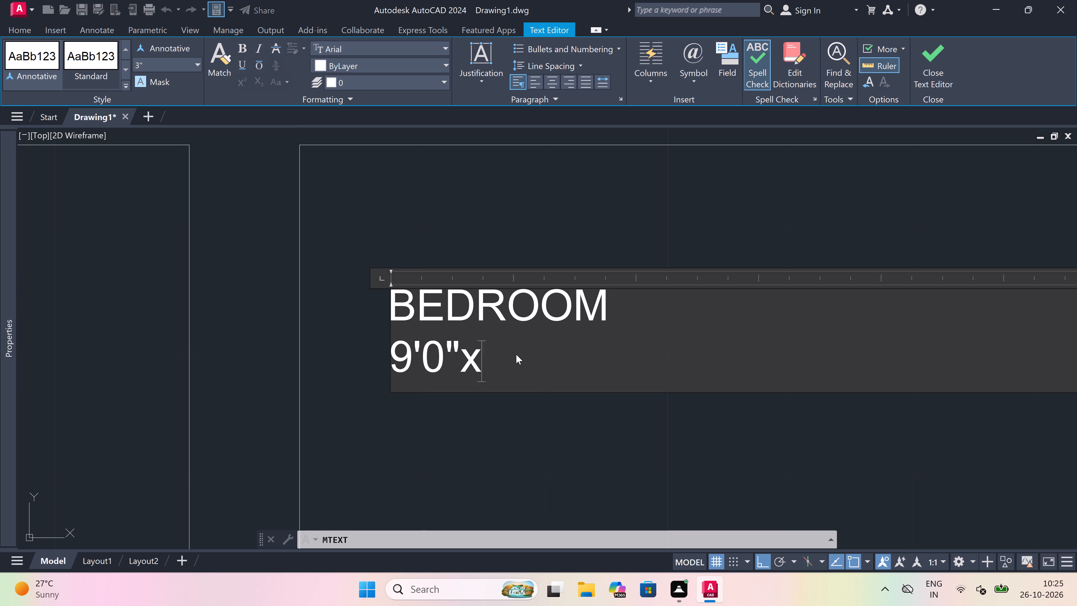
pyautogui.press('1')
pyautogui.write("0'")
pyautogui.press('3')
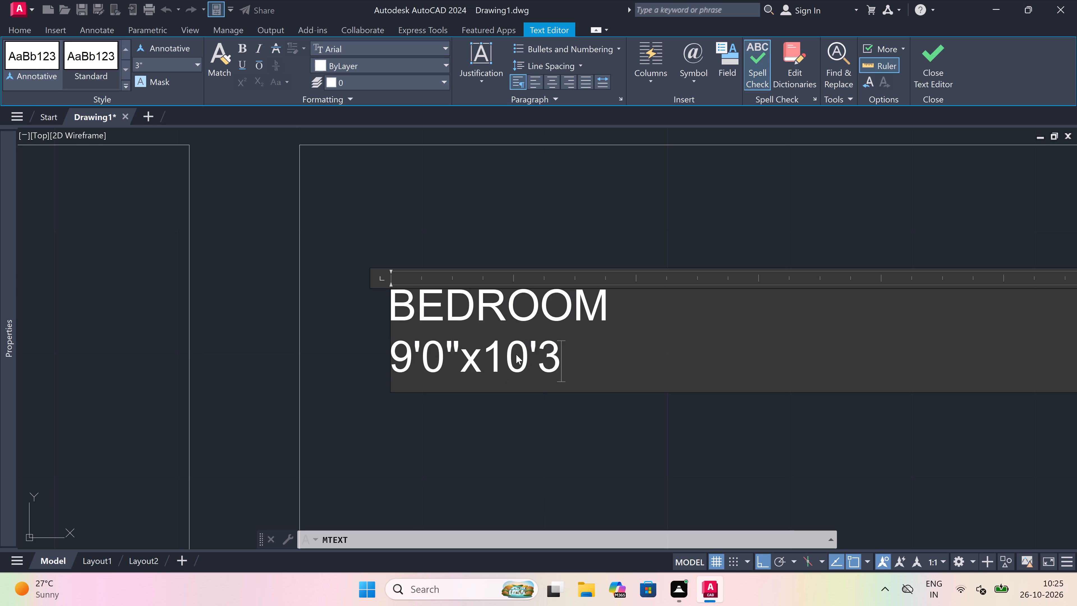
pyautogui.hotkey('shift', '"')
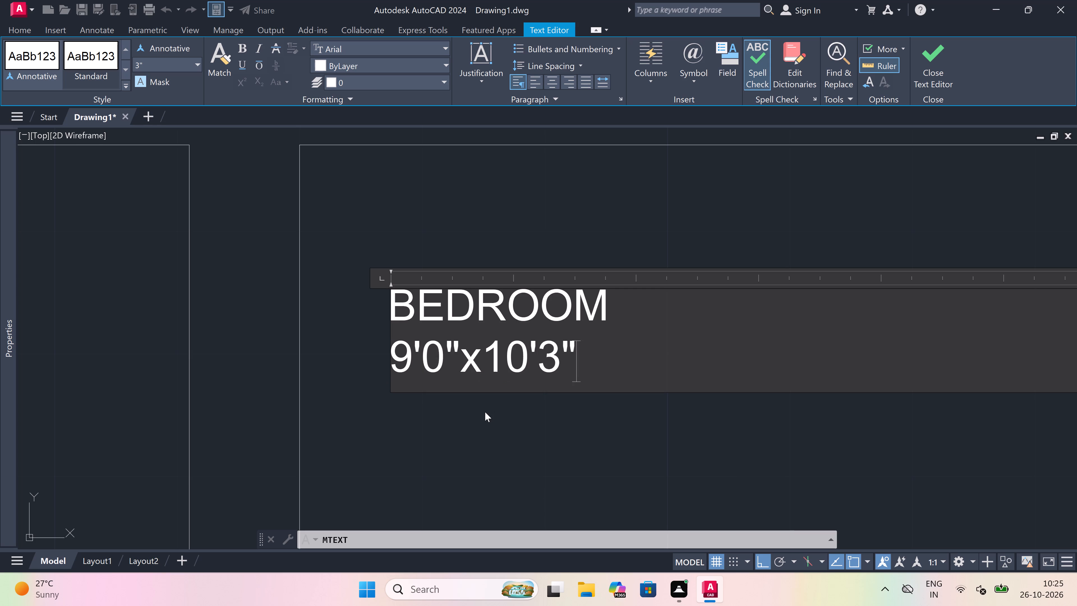
pyautogui.click(485, 412)
# Copy the right unit's lower BEDROOM label horizontally into the matching room of the left unit, across the shared wall.
pyautogui.click(488, 366)
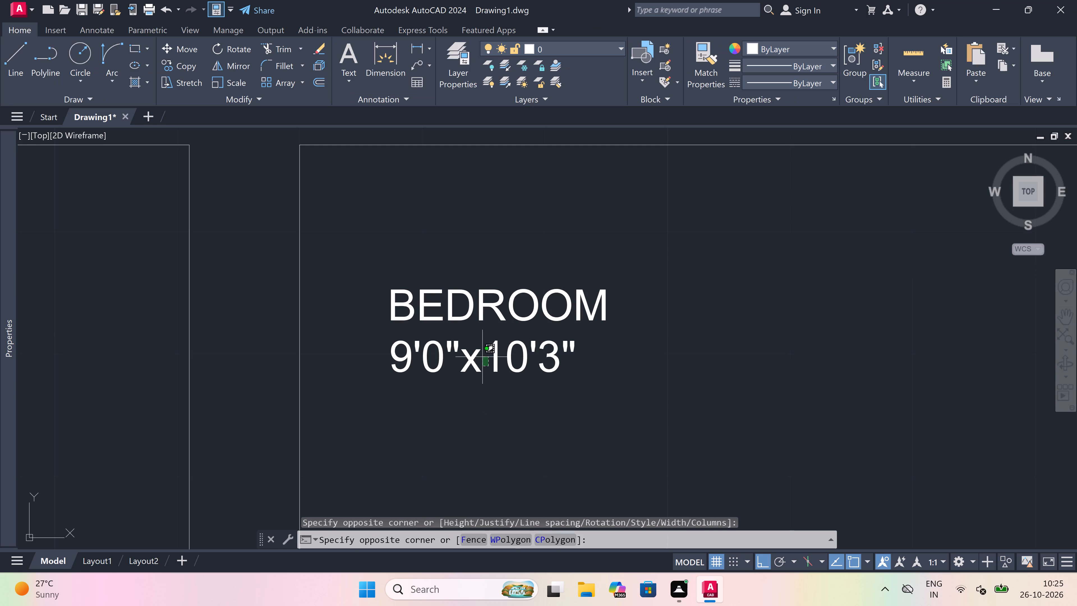
pyautogui.click(339, 235)
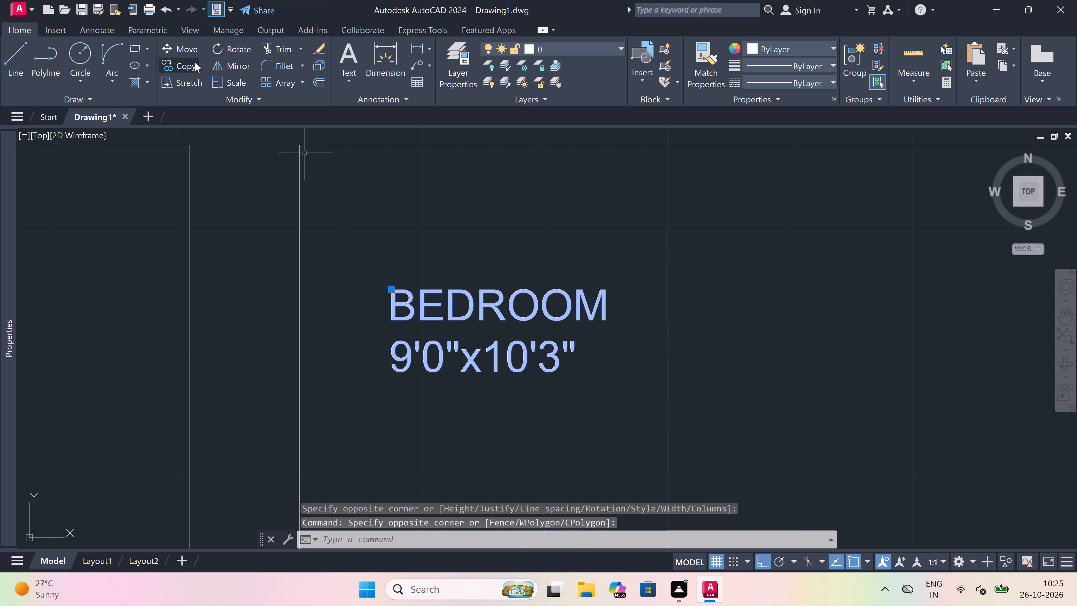
pyautogui.click(192, 65)
pyautogui.click(511, 295)
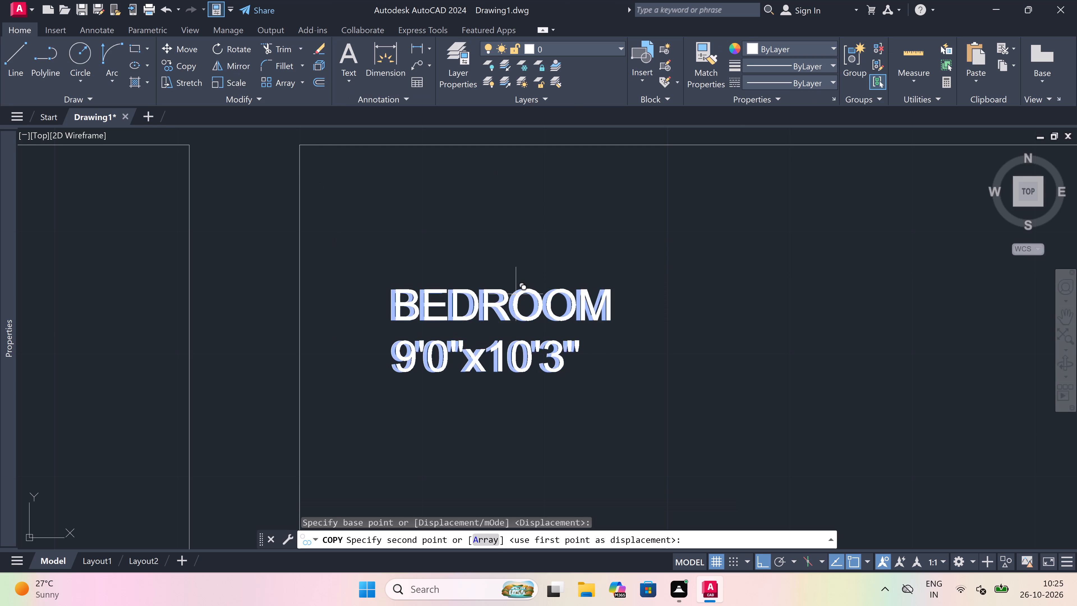
pyautogui.scroll(-2, 552, 302)
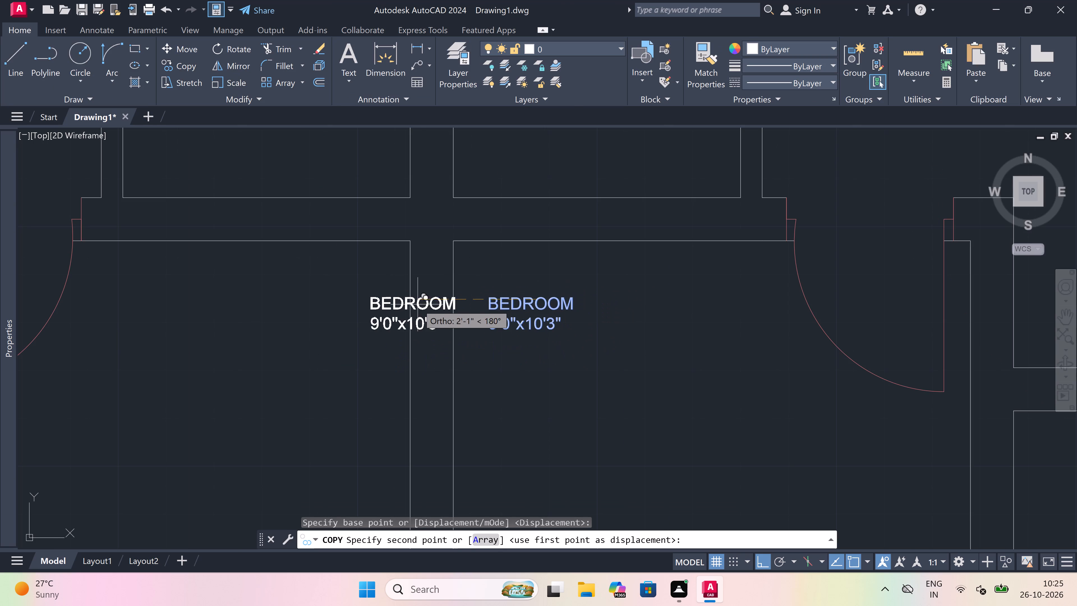
pyautogui.click(238, 287)
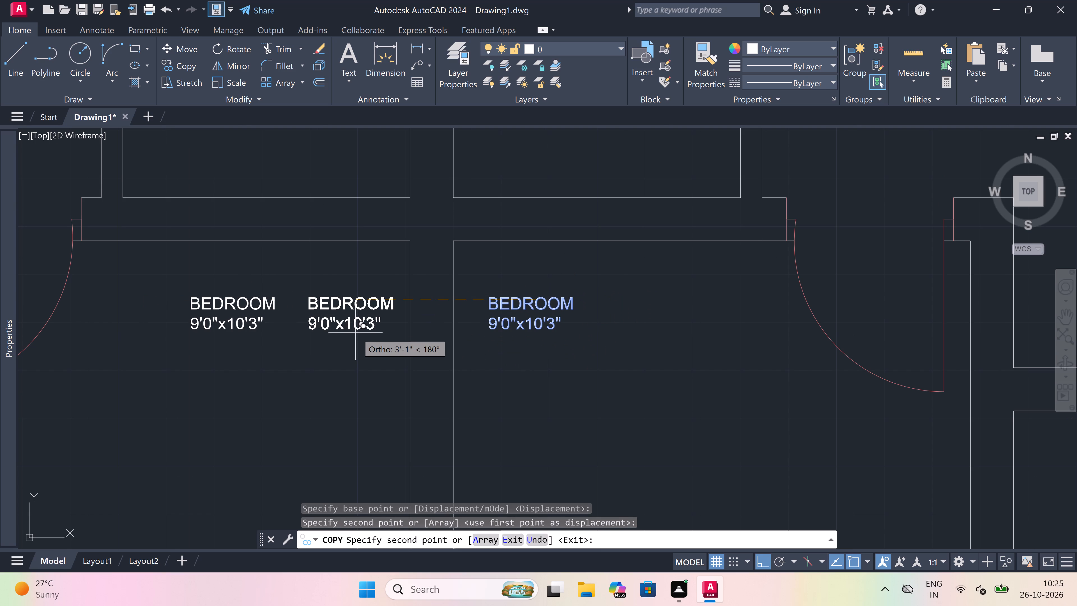
pyautogui.press('Escape')
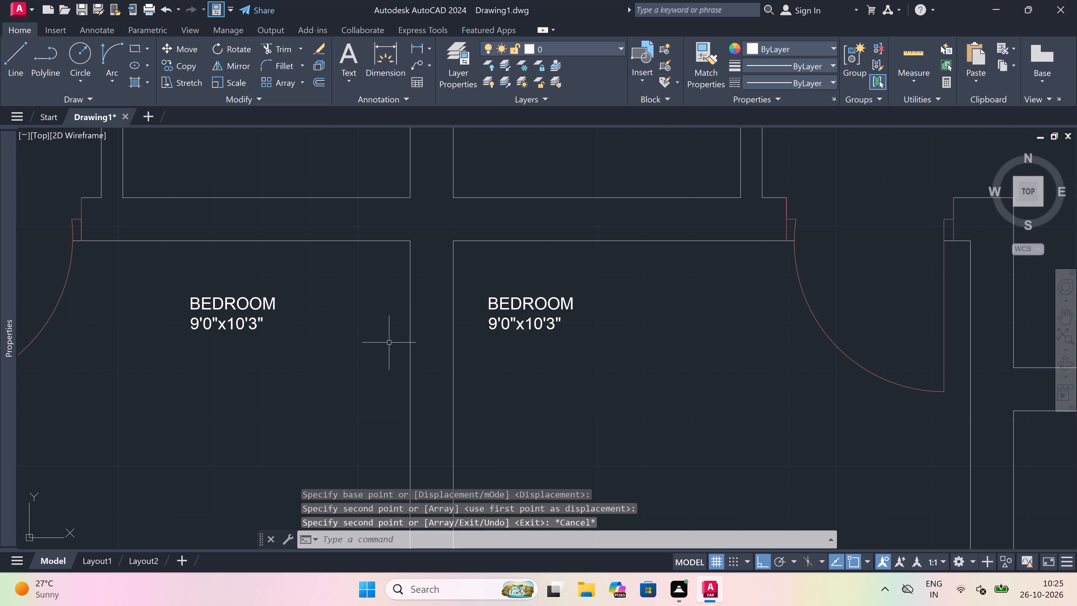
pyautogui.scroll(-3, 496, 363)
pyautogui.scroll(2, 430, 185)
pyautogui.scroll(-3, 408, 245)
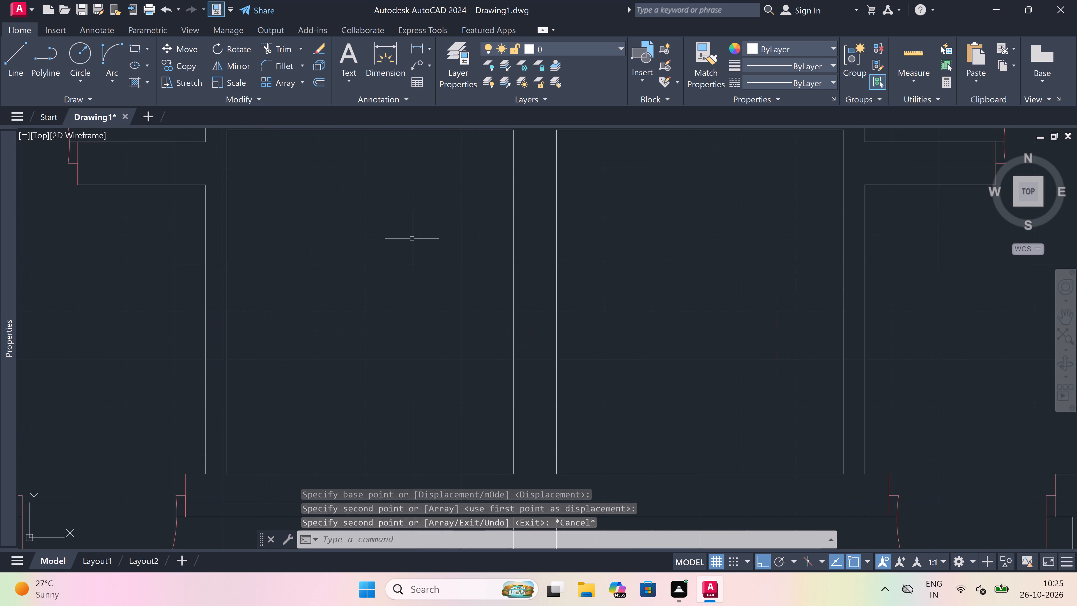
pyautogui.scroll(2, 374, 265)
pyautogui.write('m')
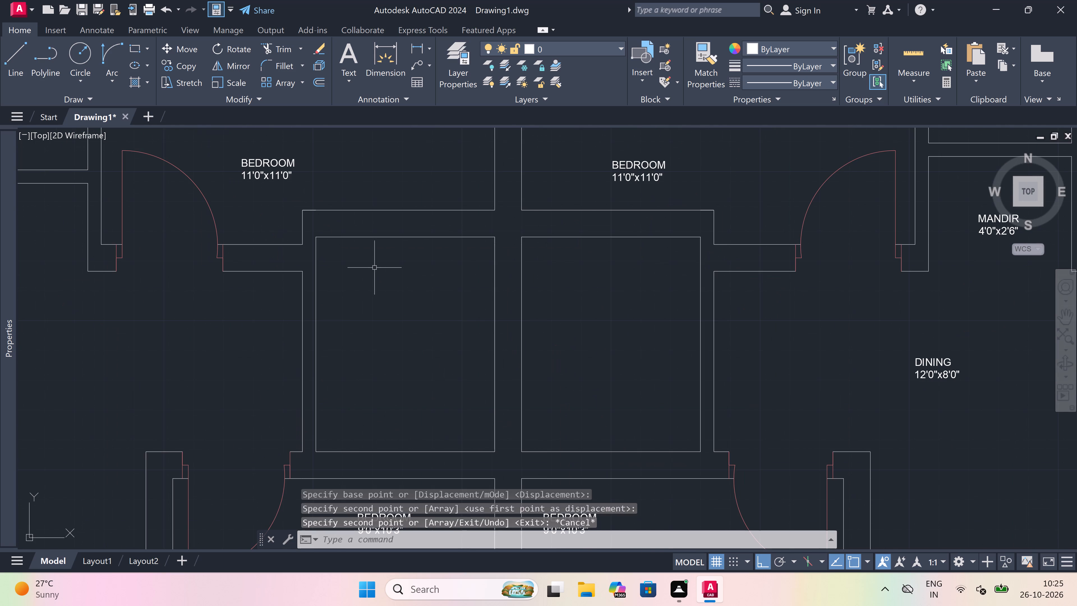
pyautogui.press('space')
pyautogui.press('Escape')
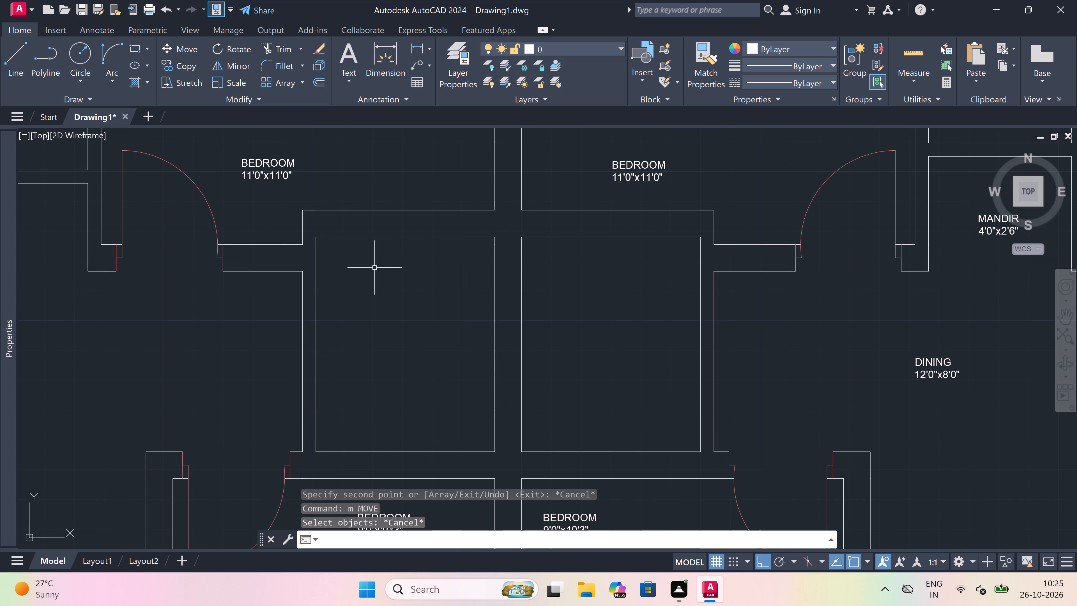
# On layer line1, draw a lower jamb line across the left central room's outer wall, with a 2" upward stop and 2' door leaf into the room.
pyautogui.write('l')
pyautogui.press('space')
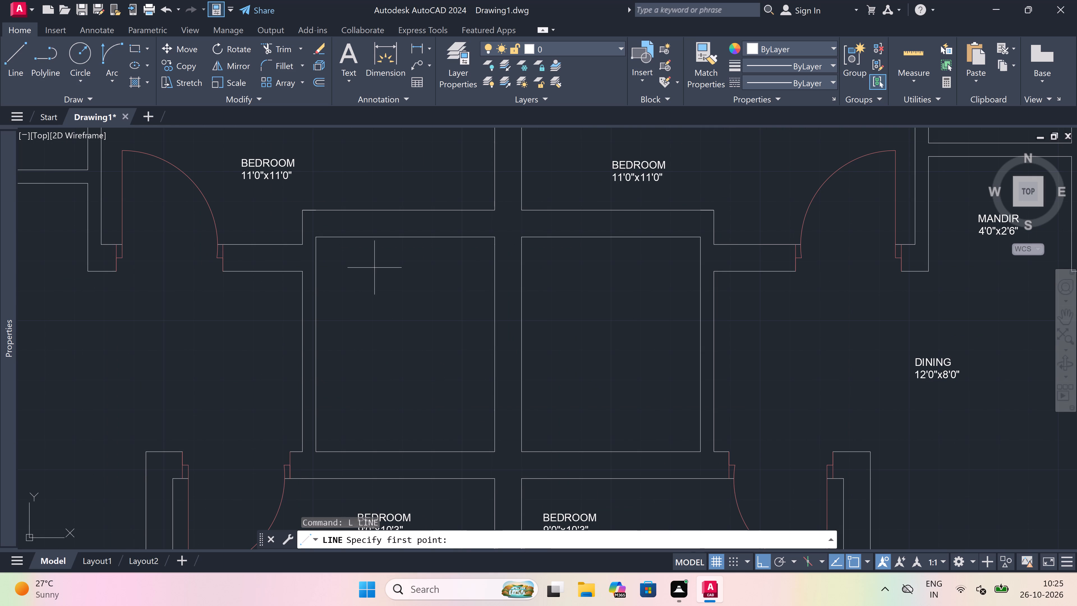
pyautogui.click(573, 48)
pyautogui.click(574, 82)
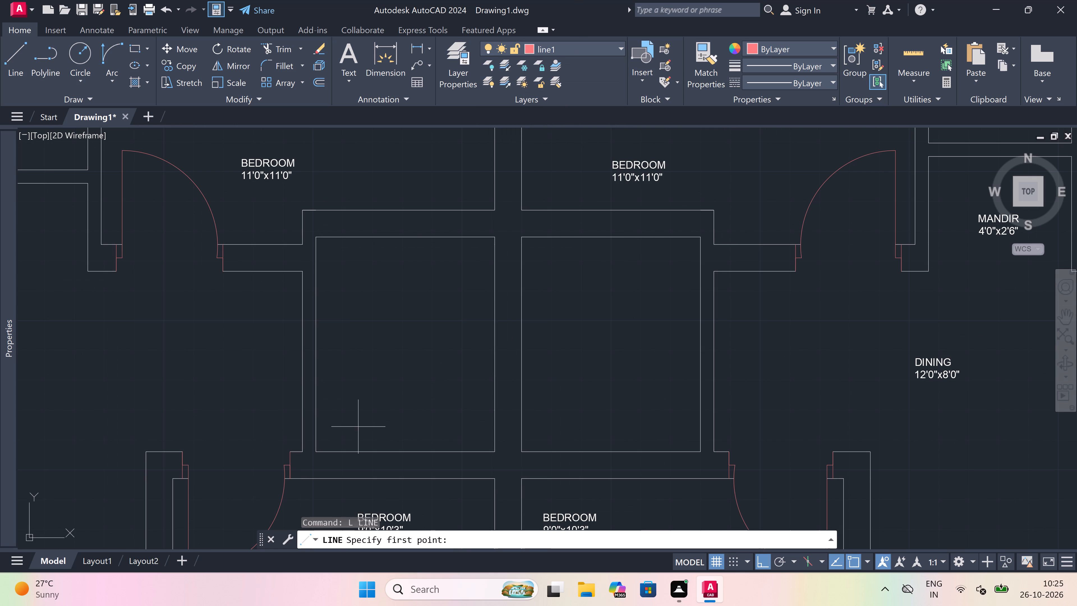
pyautogui.scroll(1, 250, 476)
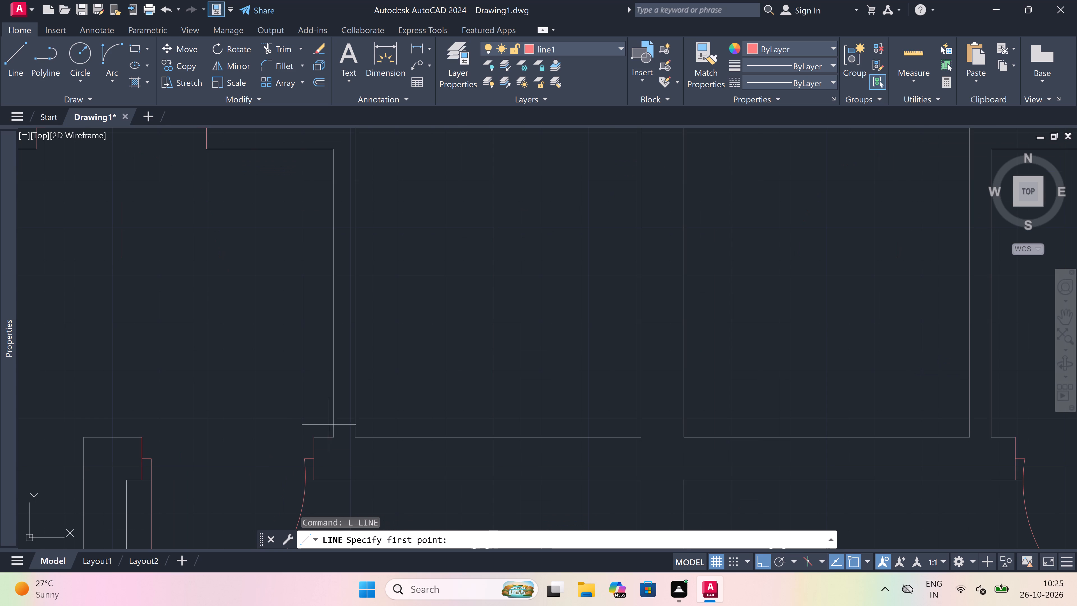
pyautogui.scroll(2, 329, 428)
pyautogui.click(340, 419)
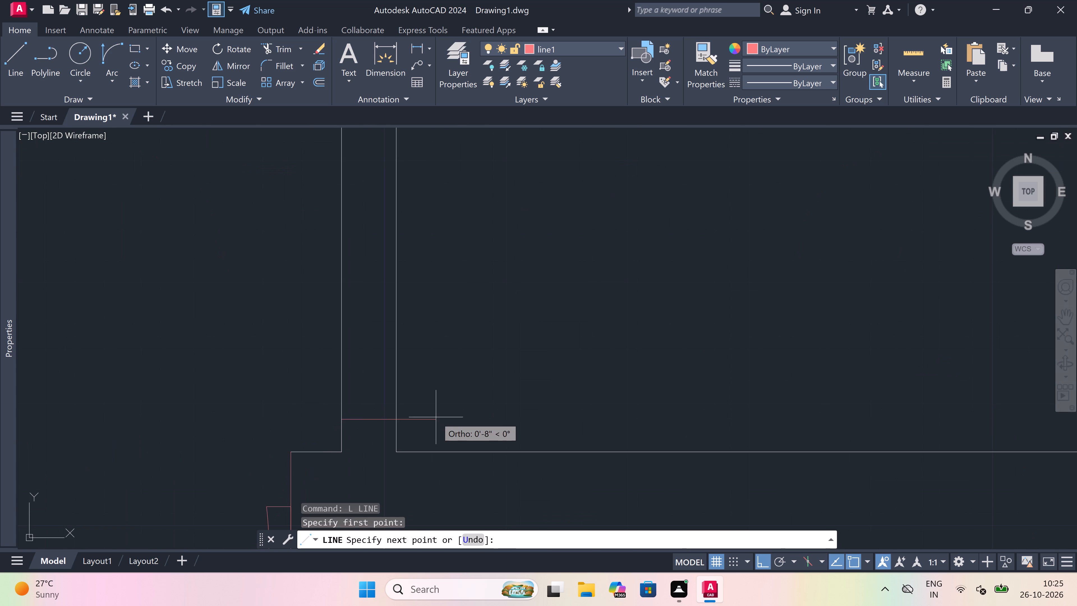
pyautogui.click(392, 423)
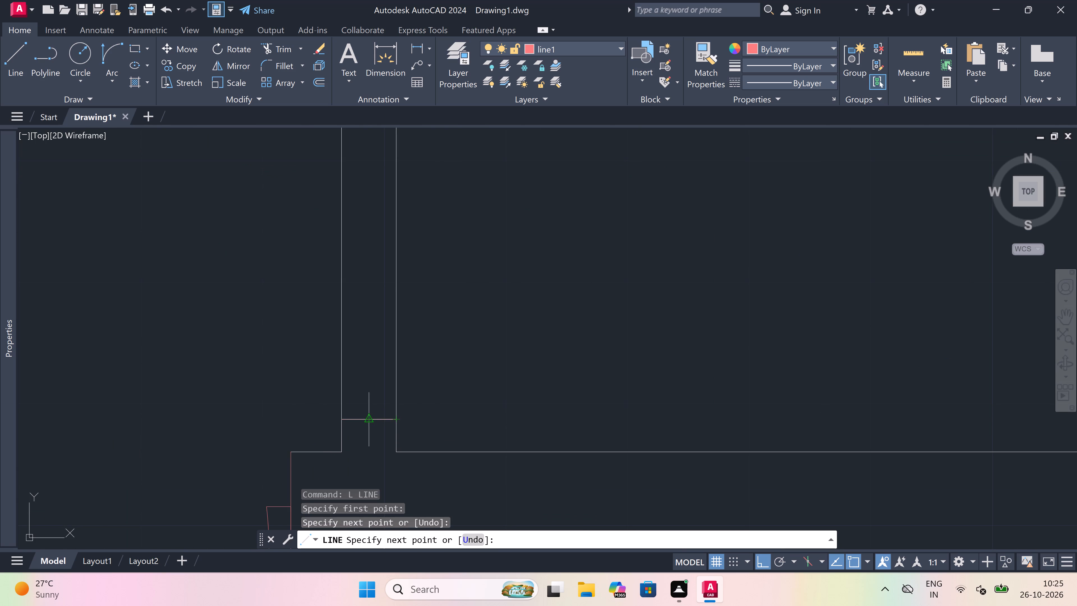
pyautogui.moveTo(373, 419); pyautogui.dragTo(373, 339)
pyautogui.press('2')
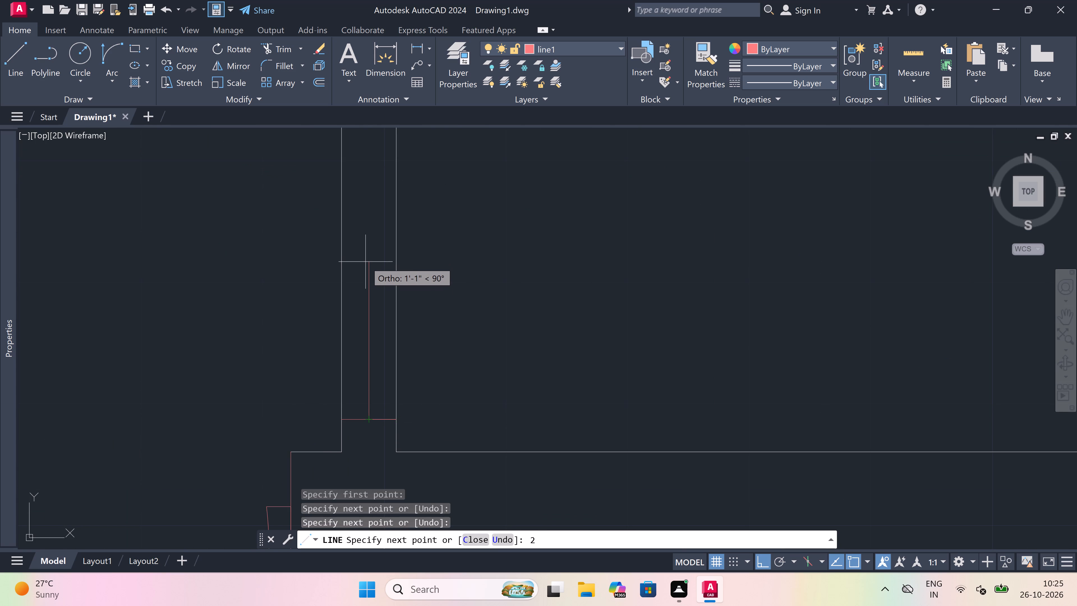
pyautogui.write('"')
pyautogui.press('space')
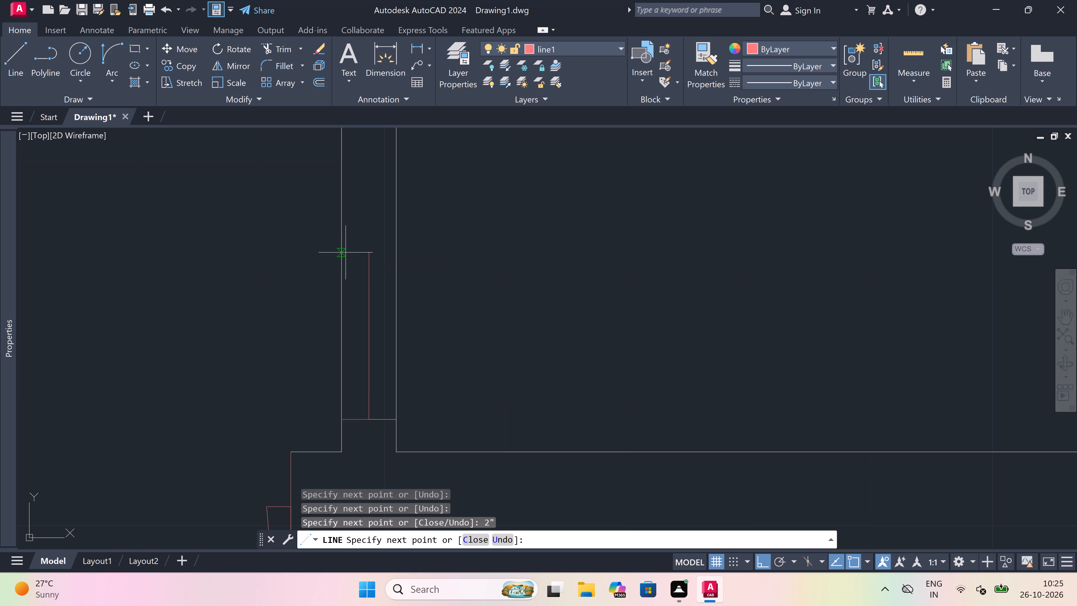
pyautogui.write("2'")
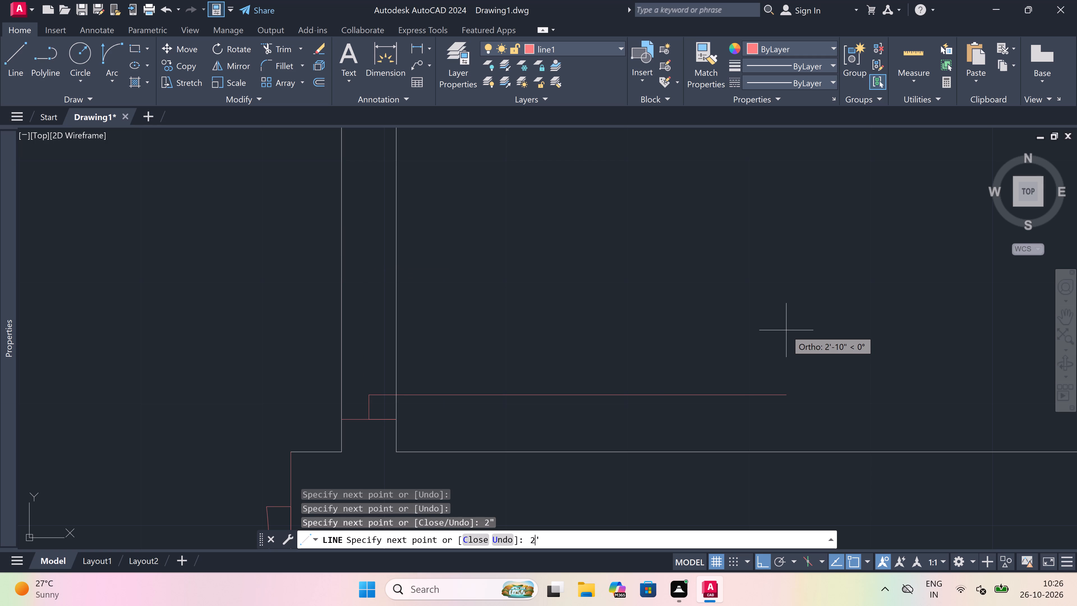
pyautogui.press('space')
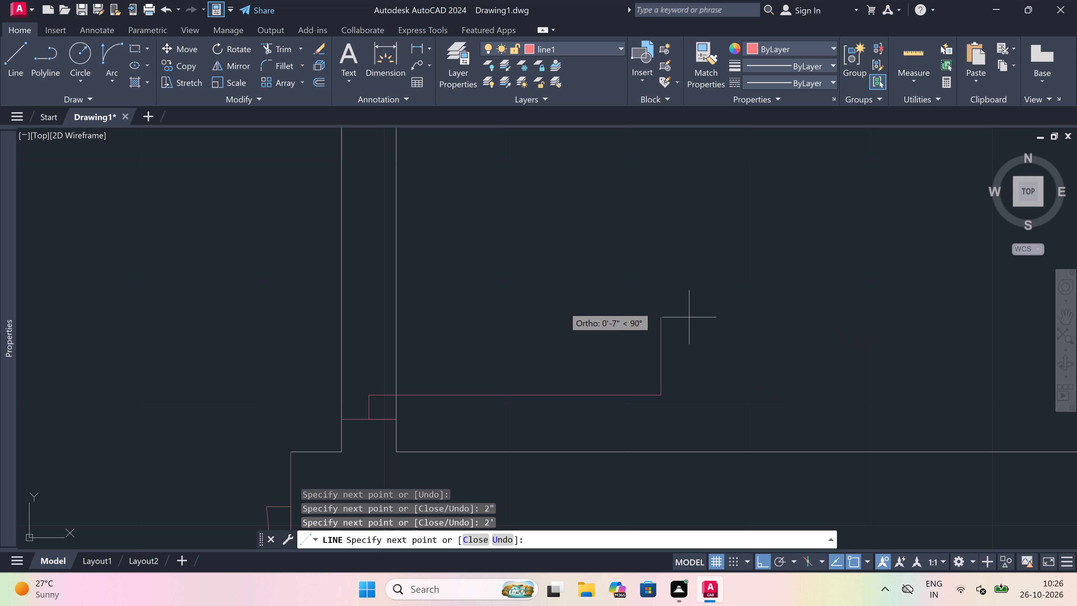
pyautogui.press('space')
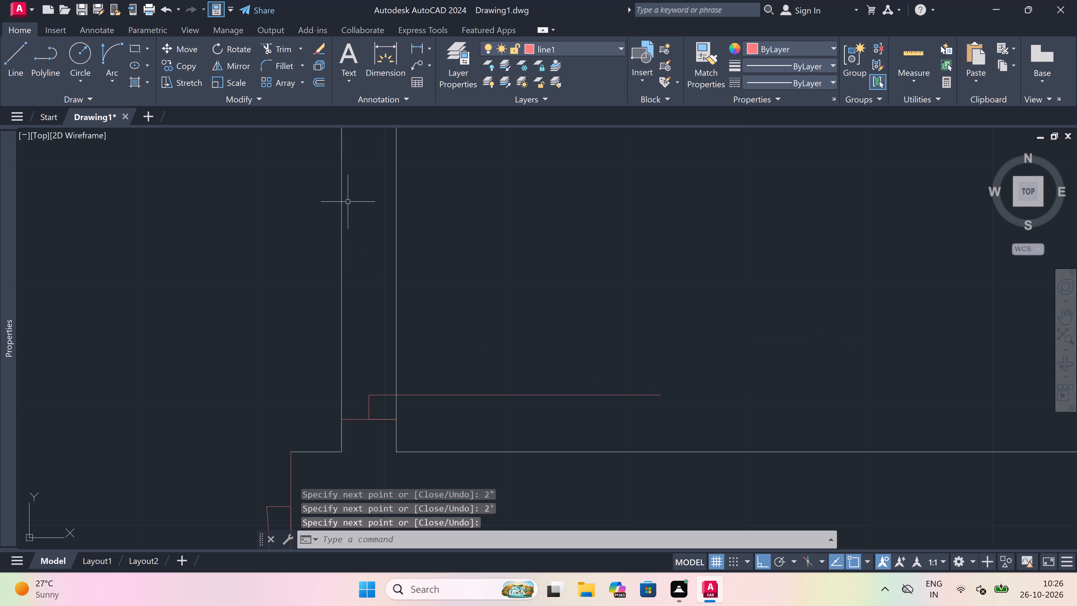
# Draw the upper jamb line across the left central room's outer wall, with a 2" stop running down from its midpoint.
pyautogui.press('space')
pyautogui.click(342, 182)
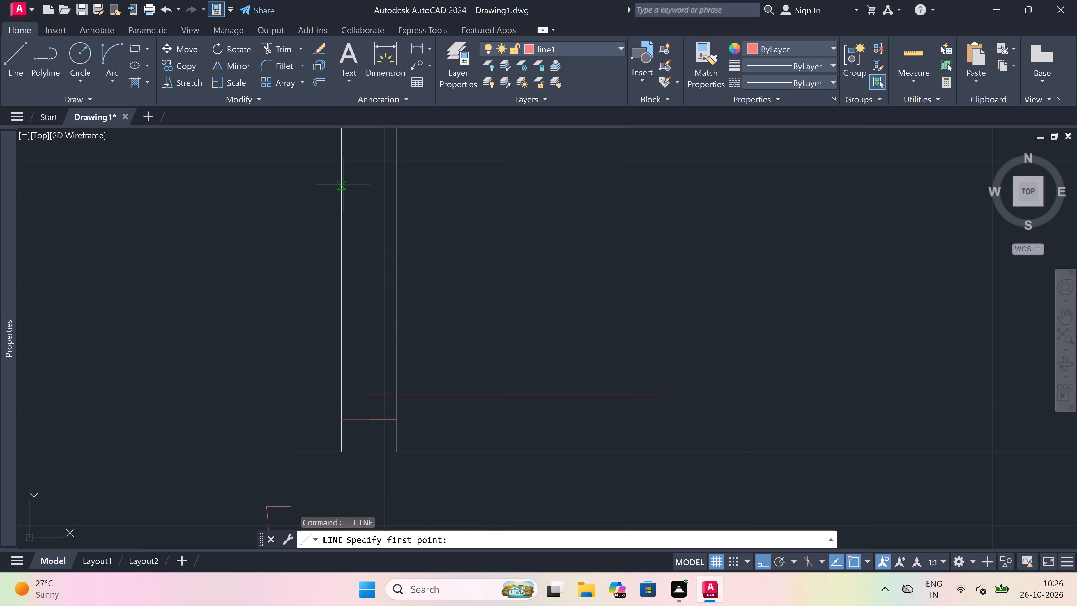
pyautogui.click(390, 175)
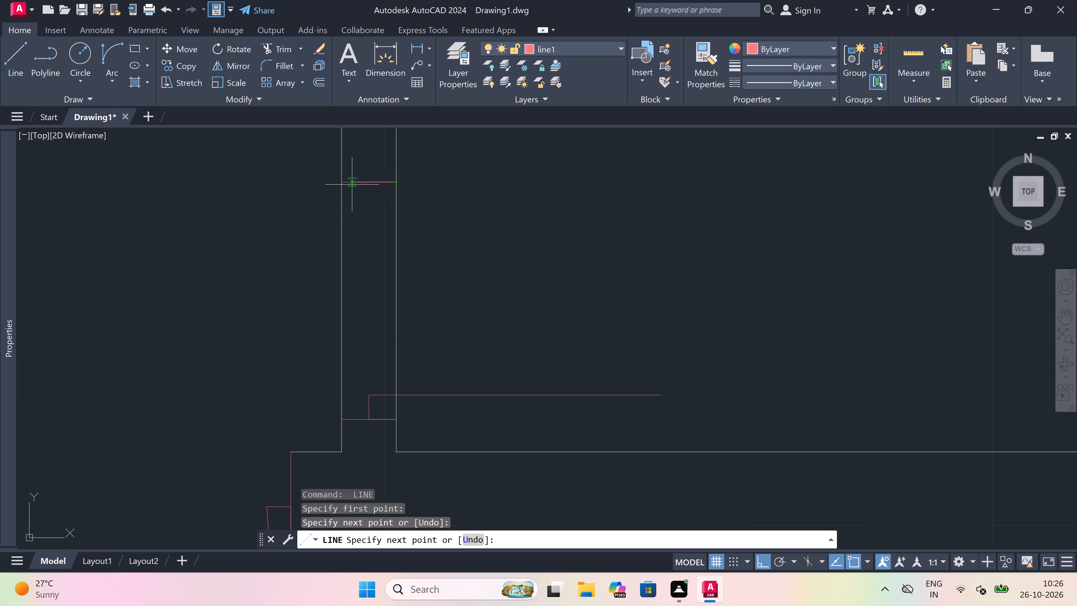
pyautogui.click(365, 182)
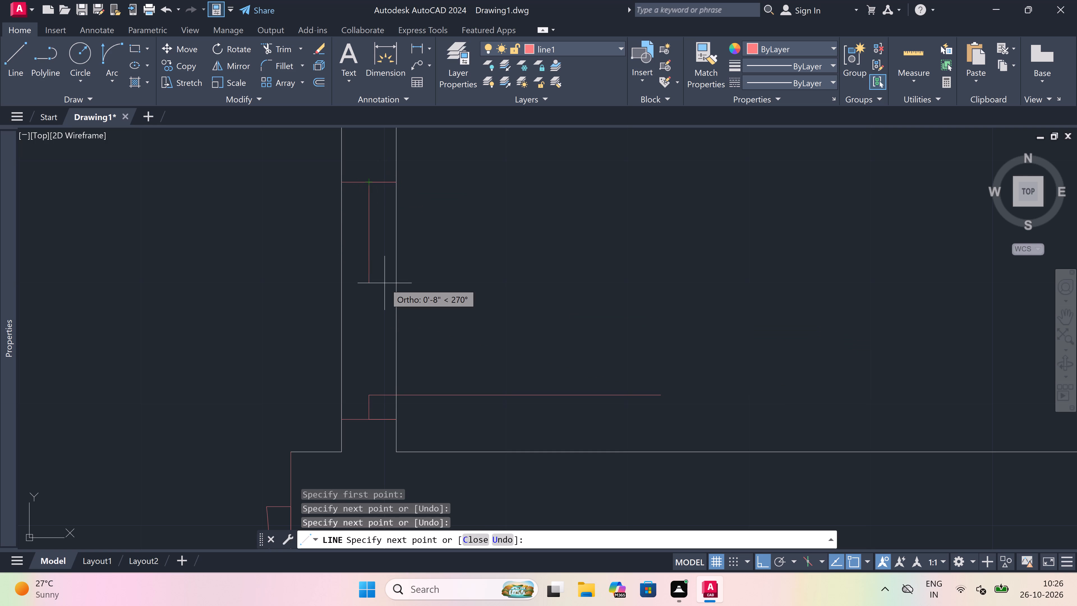
pyautogui.write('2"')
pyautogui.press('space')
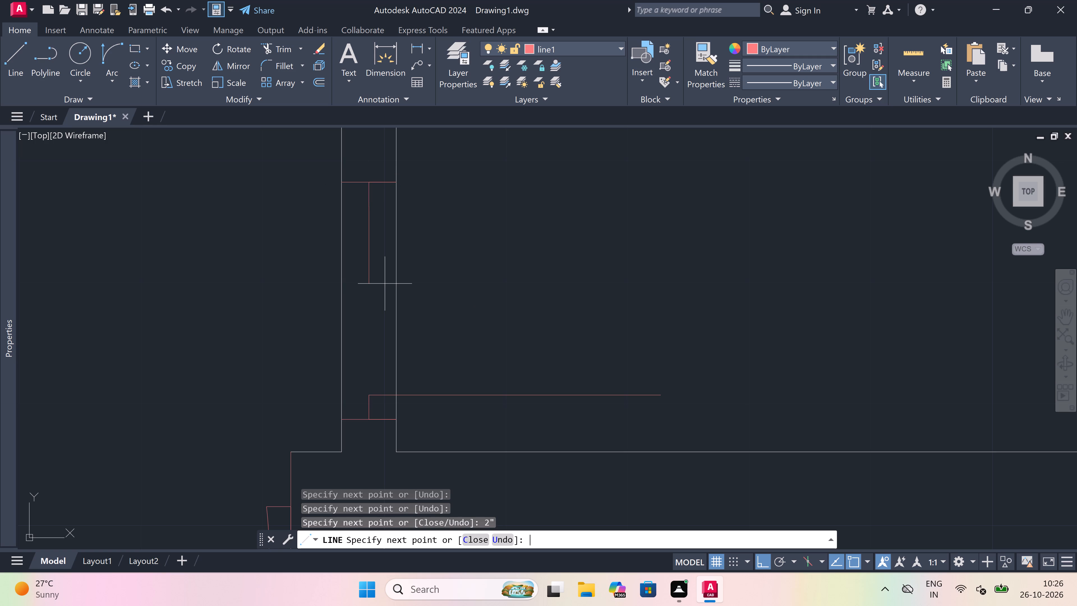
pyautogui.press('Escape')
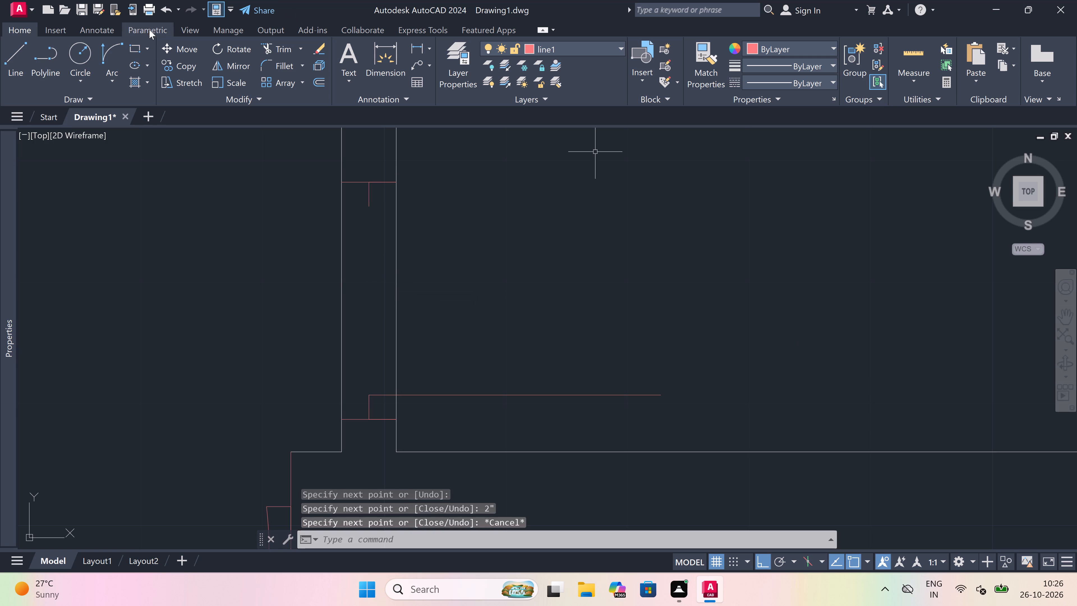
# Draw the left central room's door swing arc from the leaf's free end to the end of the upper stop.
pyautogui.click(109, 52)
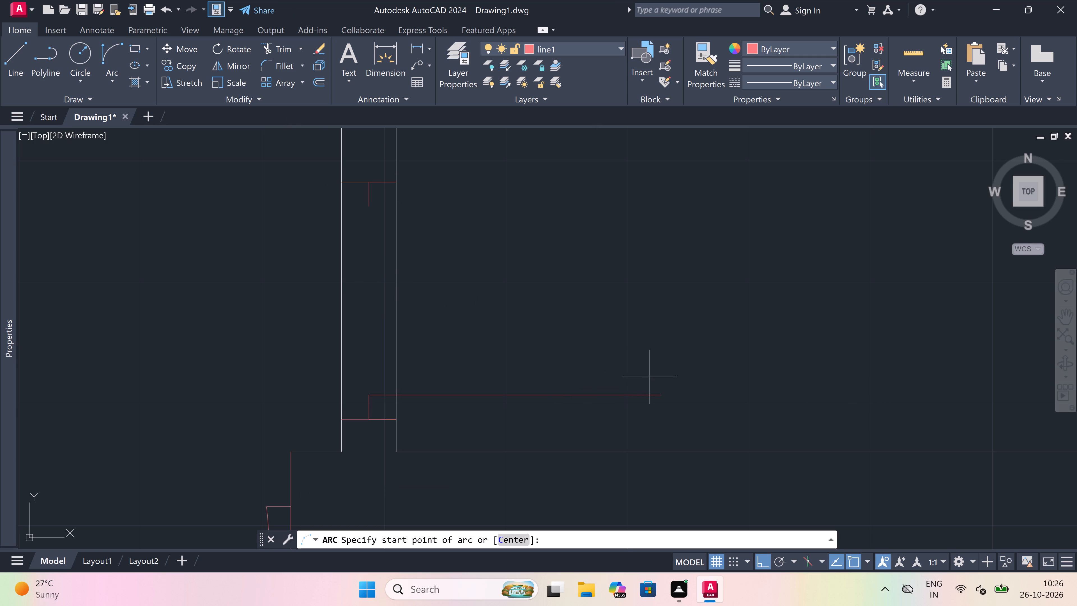
pyautogui.click(660, 390)
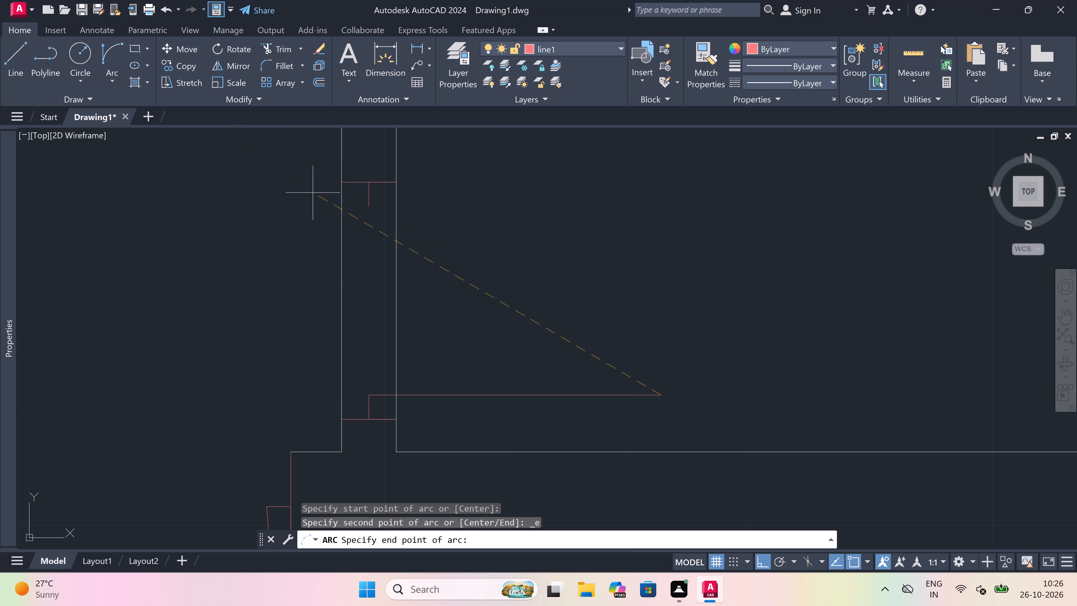
pyautogui.click(372, 207)
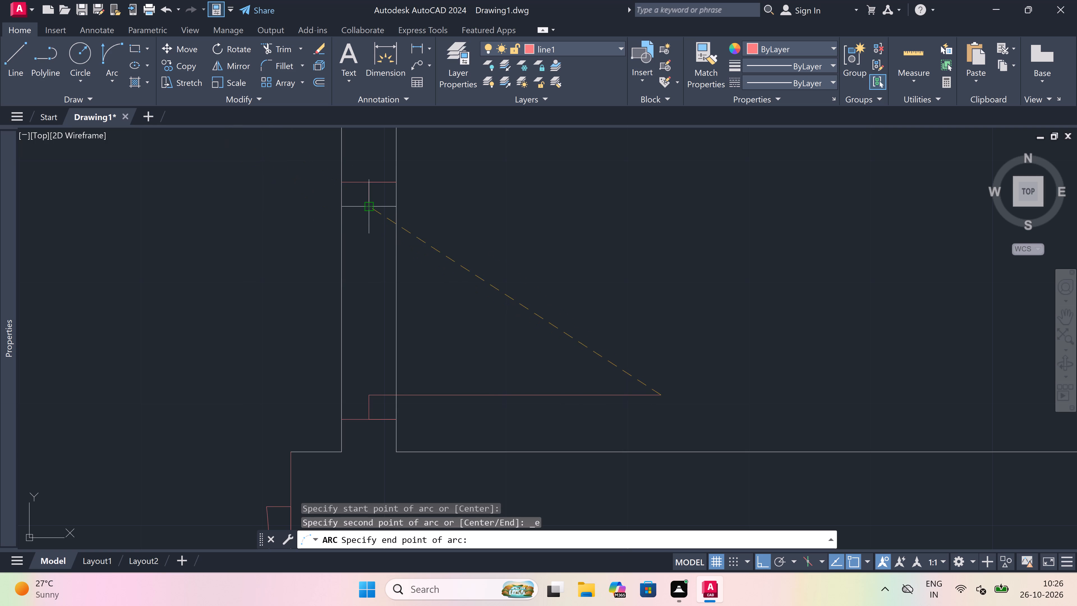
pyautogui.click(604, 210)
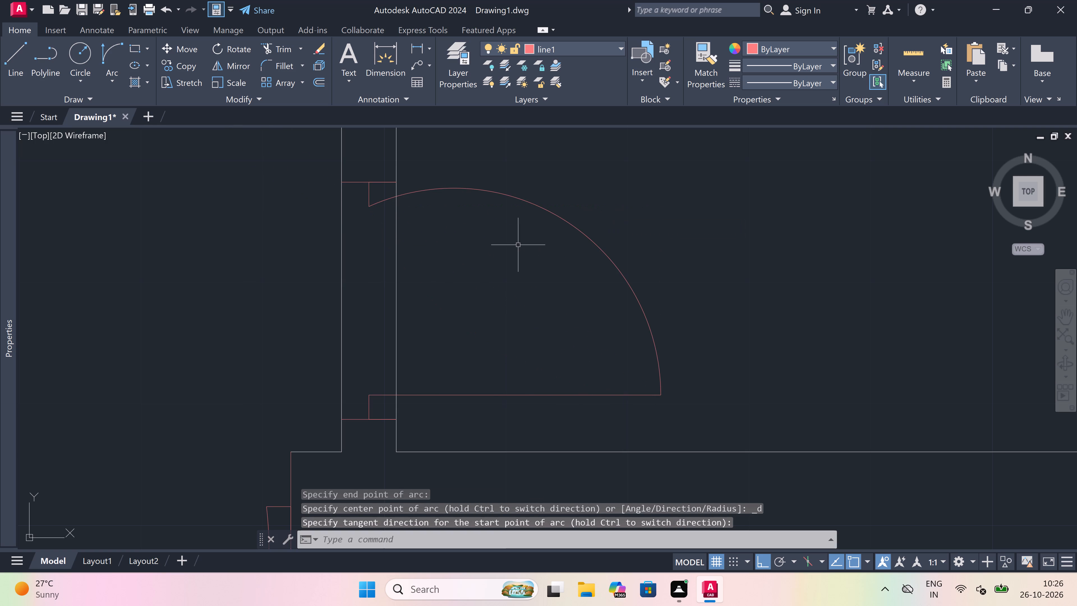
# Trim both wall lines between the jambs to open the left central room's doorway.
pyautogui.press('t')
pyautogui.press('r')
pyautogui.press('space')
pyautogui.click(489, 257)
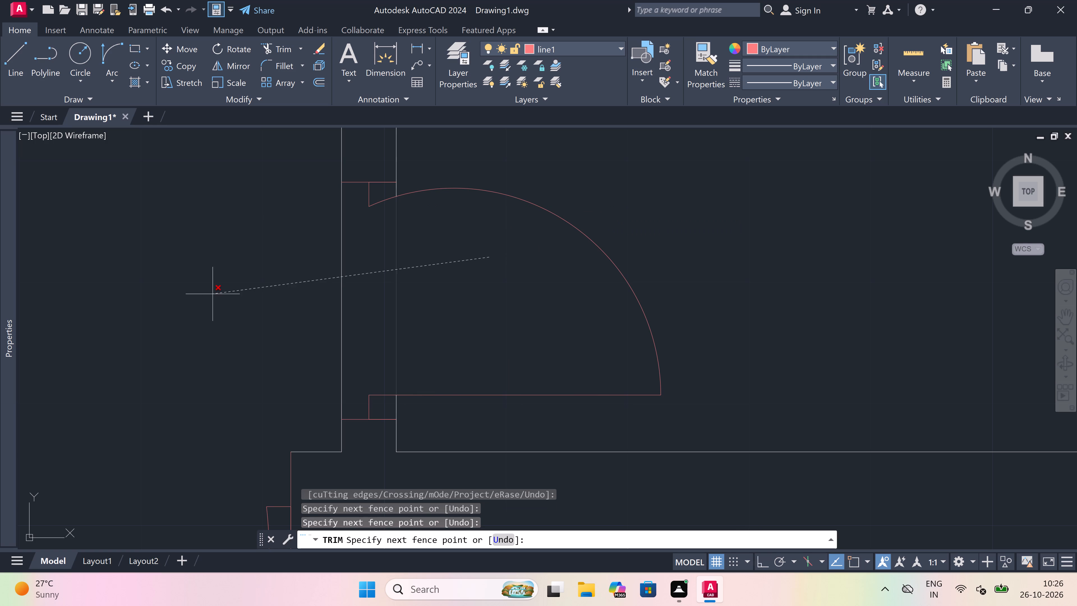
pyautogui.moveTo(198, 294); pyautogui.dragTo(201, 294)
pyautogui.press('Escape')
# Draw a lower jamb line across the right central room's outer wall, with a 2" upward stop and a 2' door leaf into the room.
pyautogui.scroll(-1, 409, 290)
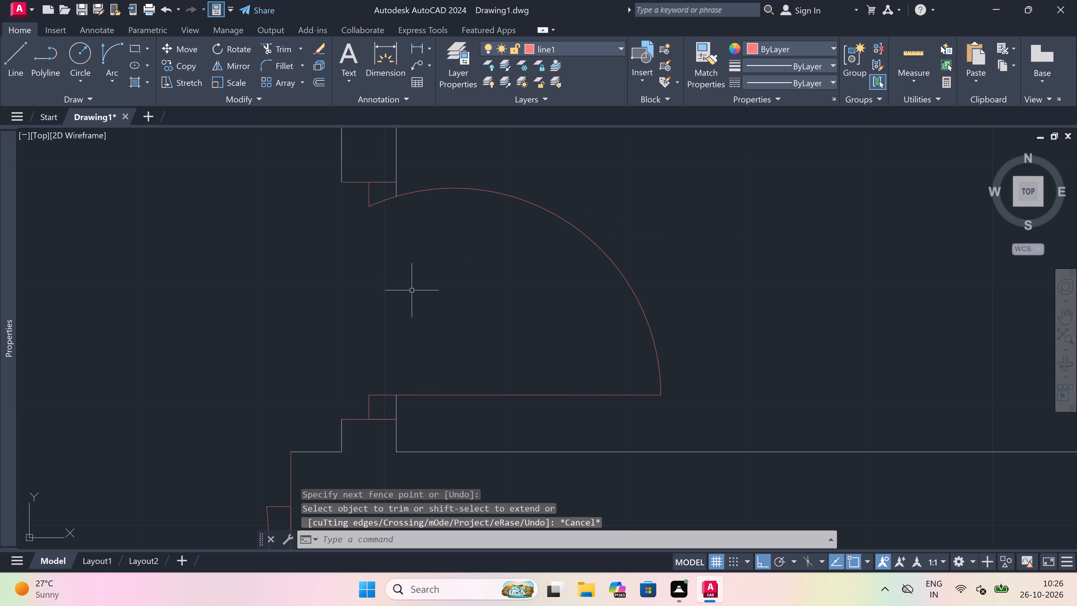
pyautogui.scroll(-5, 409, 290)
pyautogui.scroll(3, 496, 273)
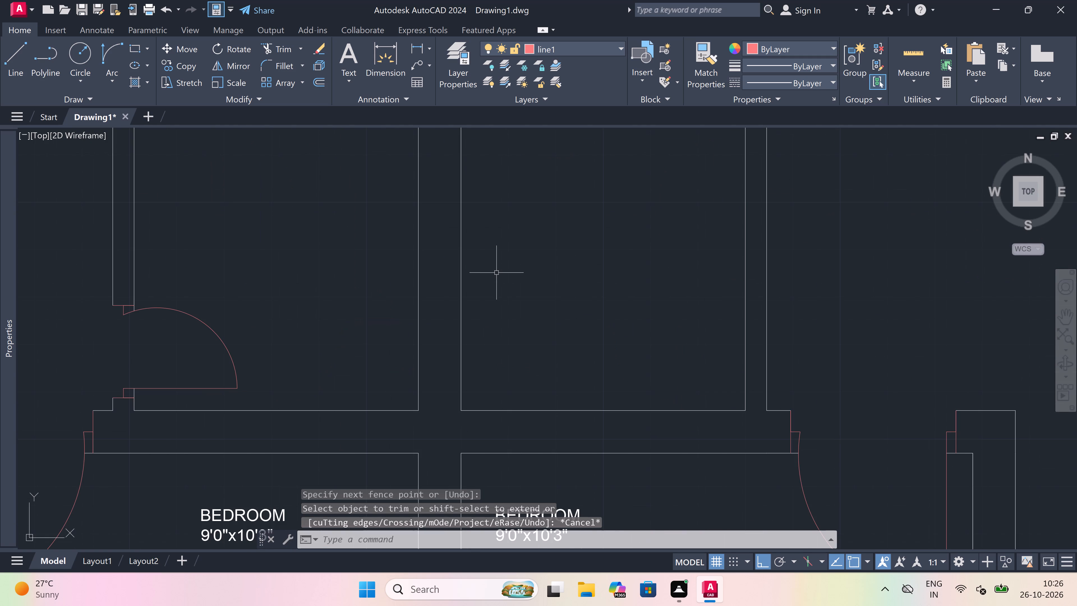
pyautogui.press('l')
pyautogui.press('space')
pyautogui.scroll(-3, 498, 272)
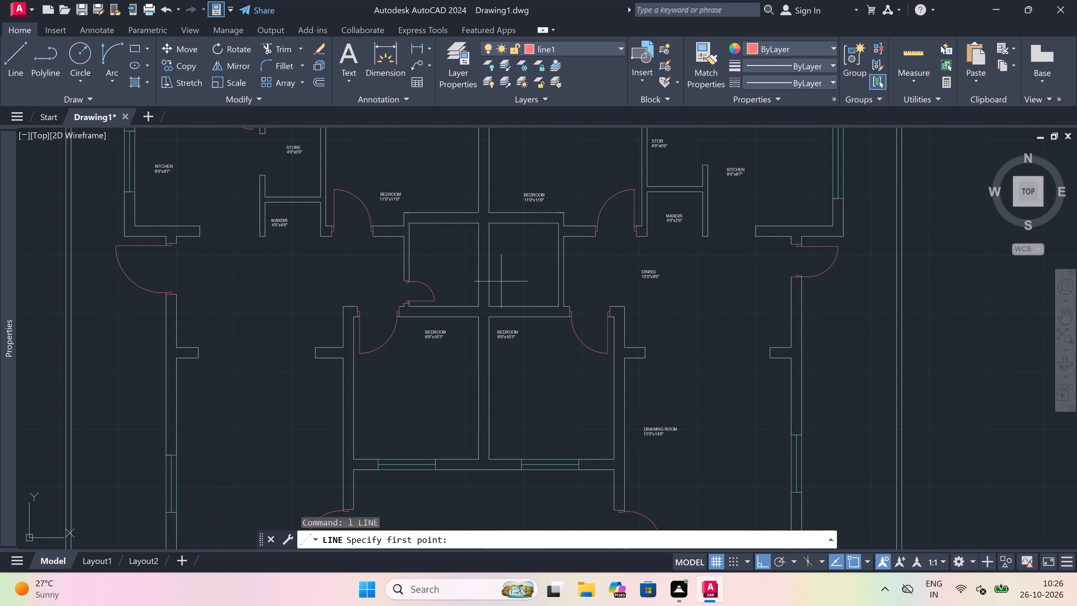
pyautogui.scroll(3, 587, 293)
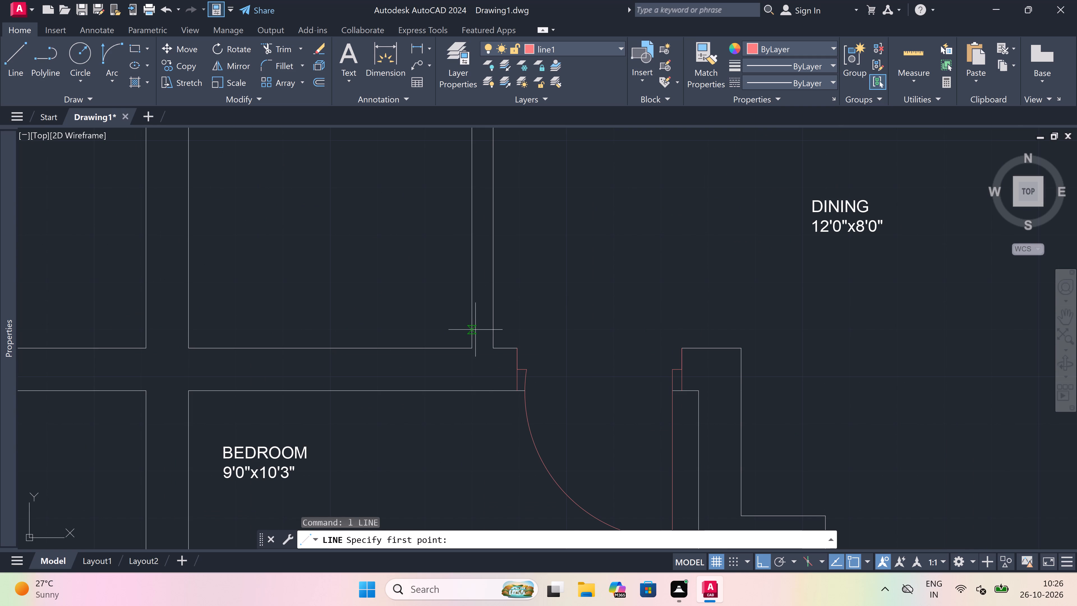
pyautogui.click(474, 335)
pyautogui.scroll(2, 495, 326)
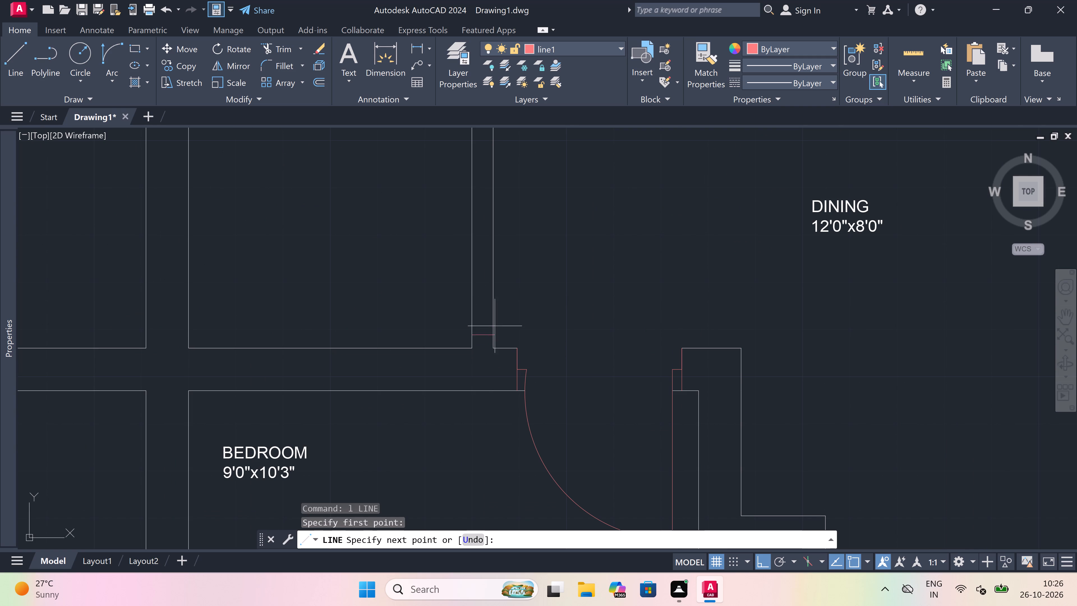
pyautogui.click(486, 348)
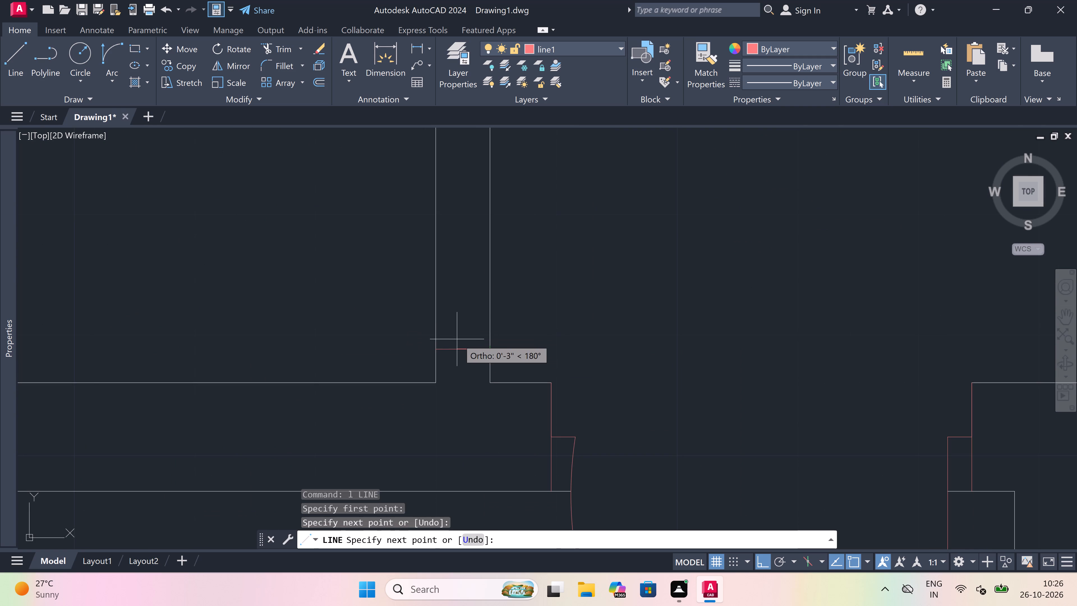
pyautogui.moveTo(468, 348); pyautogui.dragTo(468, 322)
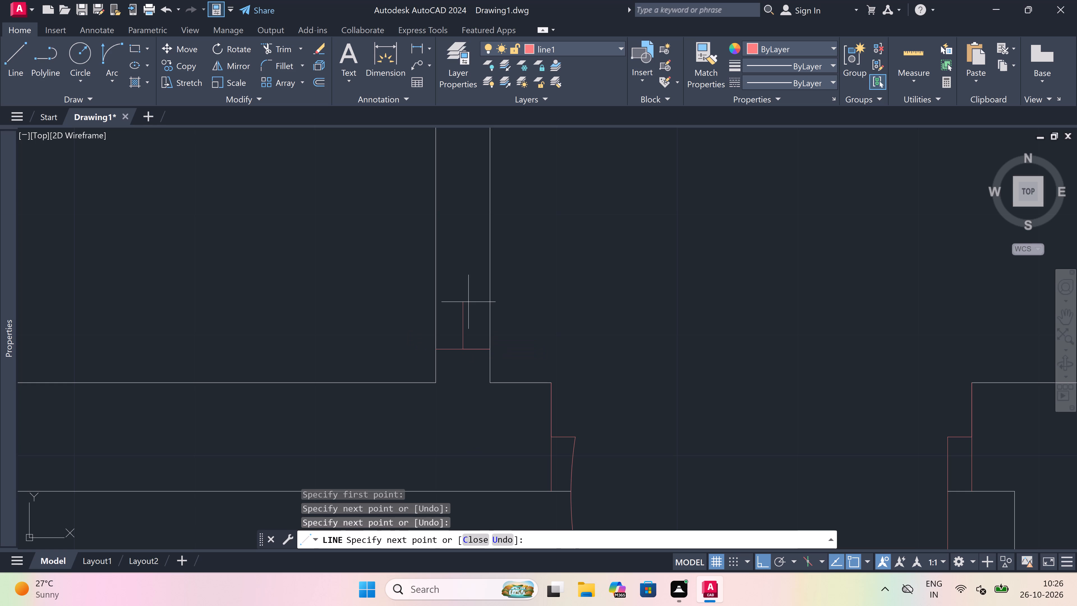
pyautogui.write('2"')
pyautogui.press('space')
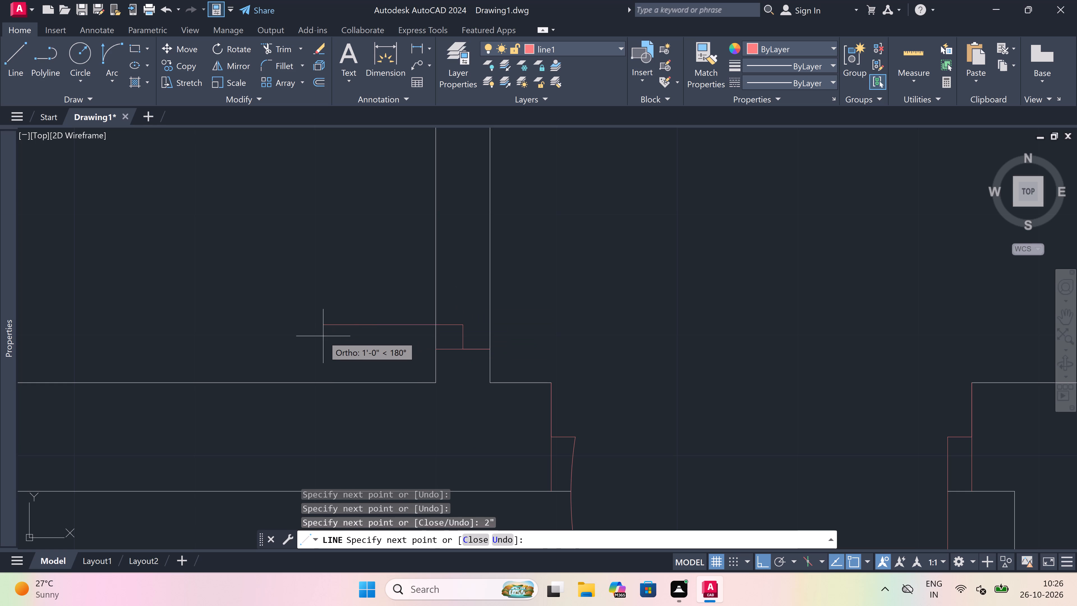
pyautogui.write("2'")
pyautogui.press('space')
pyautogui.press('Escape')
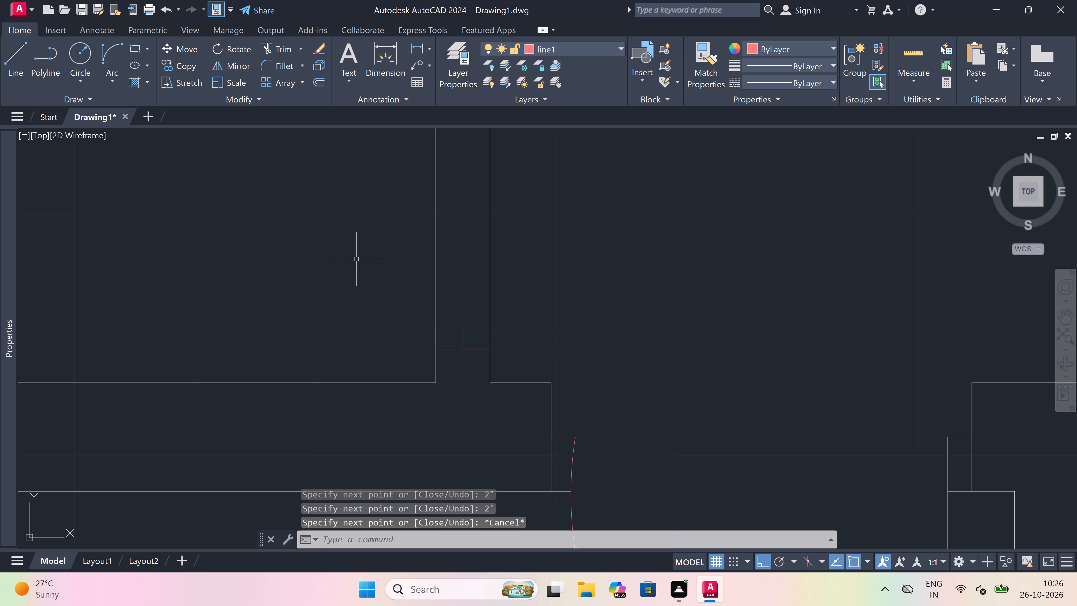
# Draw the upper jamb line across the right central room's outer wall, with a 2" stop running down from its midpoint.
pyautogui.press('space')
pyautogui.scroll(-3, 363, 261)
pyautogui.scroll(2, 365, 235)
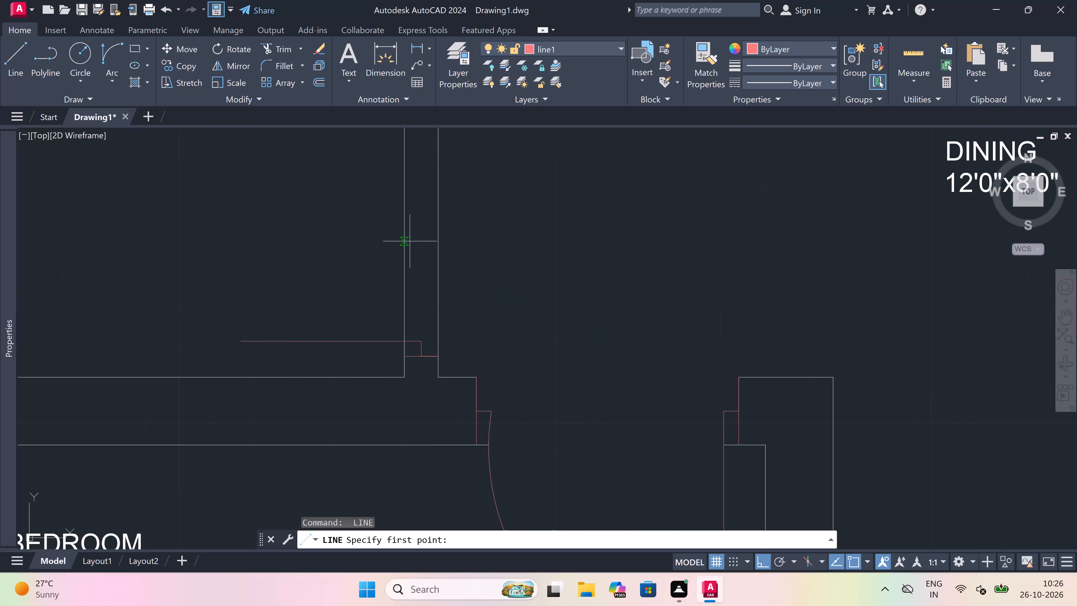
pyautogui.scroll(-1, 410, 241)
pyautogui.scroll(-2, 310, 226)
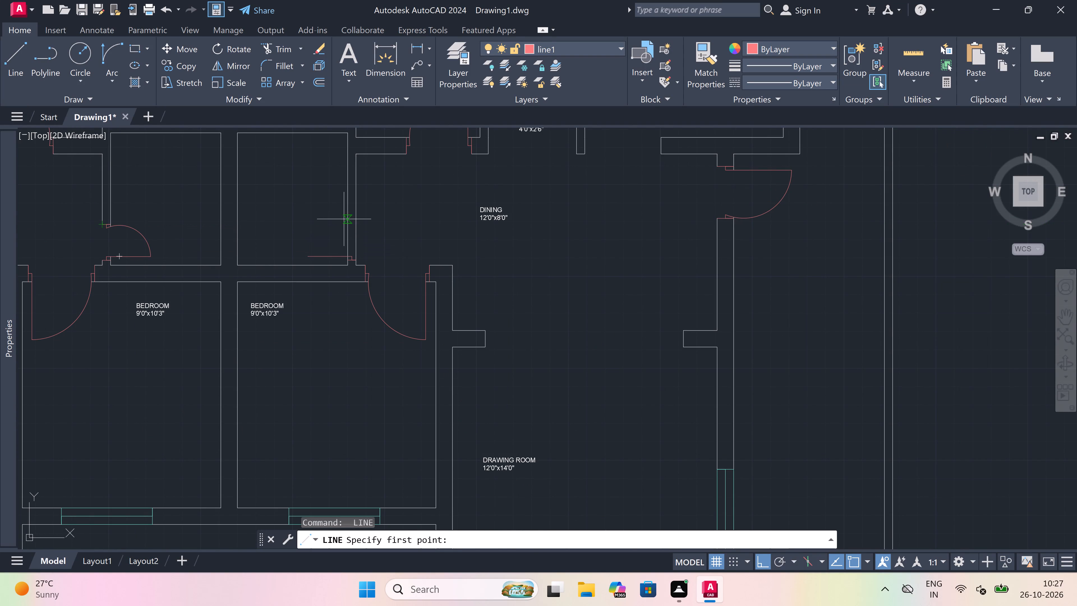
pyautogui.click(347, 224)
pyautogui.scroll(3, 347, 223)
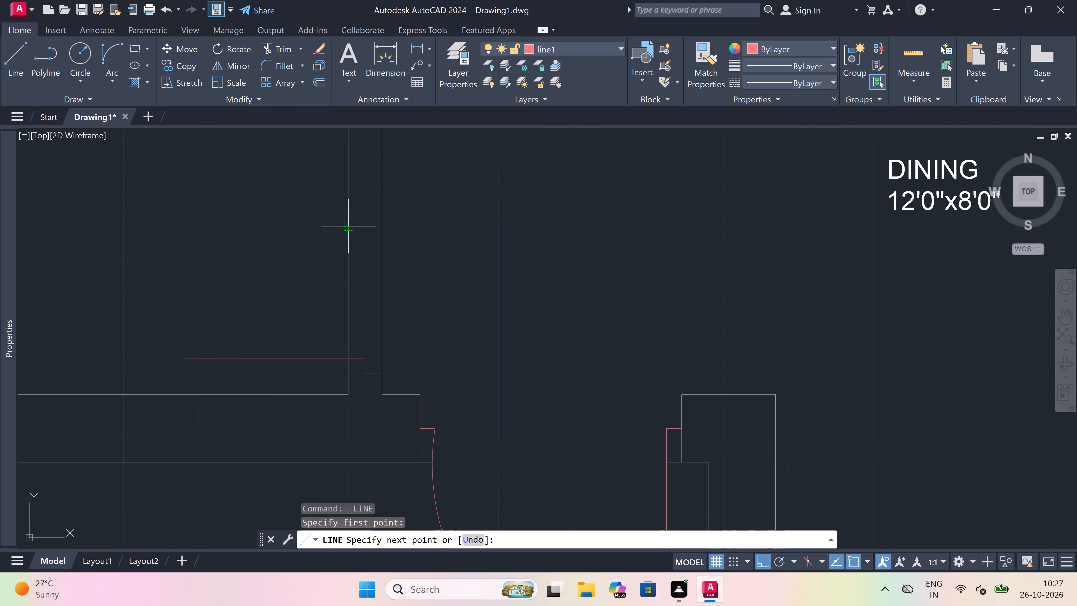
pyautogui.click(381, 224)
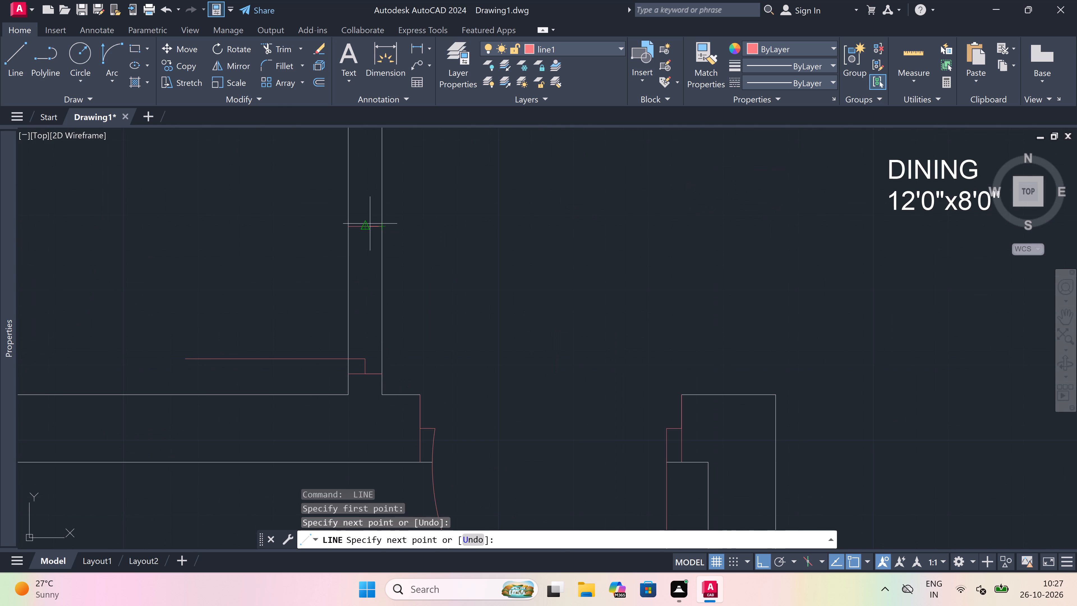
pyautogui.click(365, 224)
pyautogui.write('2"')
pyautogui.press('space')
pyautogui.press('Escape')
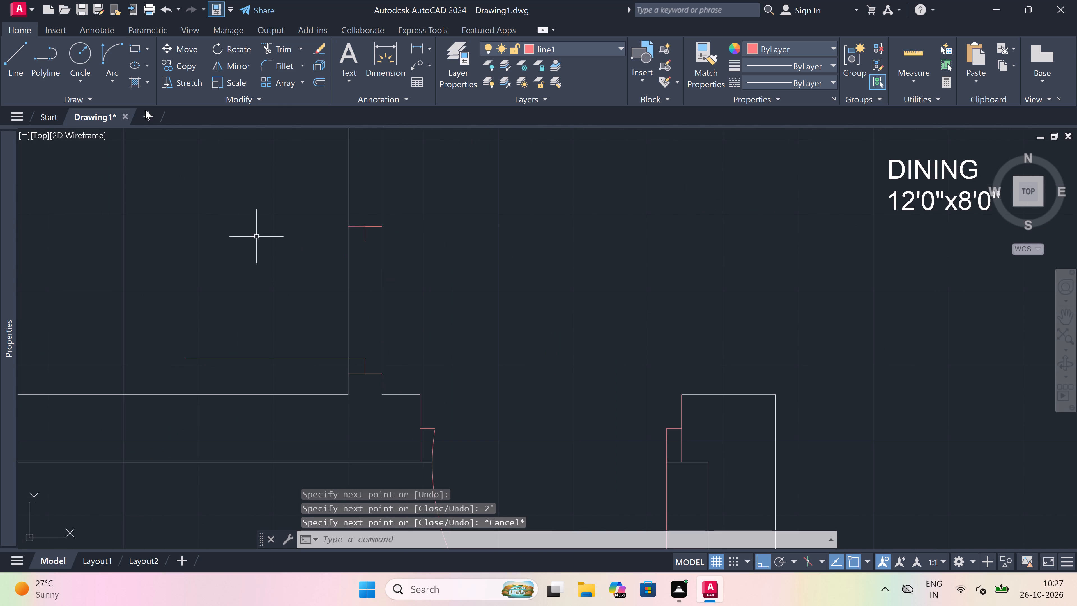
# Draw the right central room's door swing arc from the leaf's free end to the end of the upper stop.
pyautogui.click(113, 51)
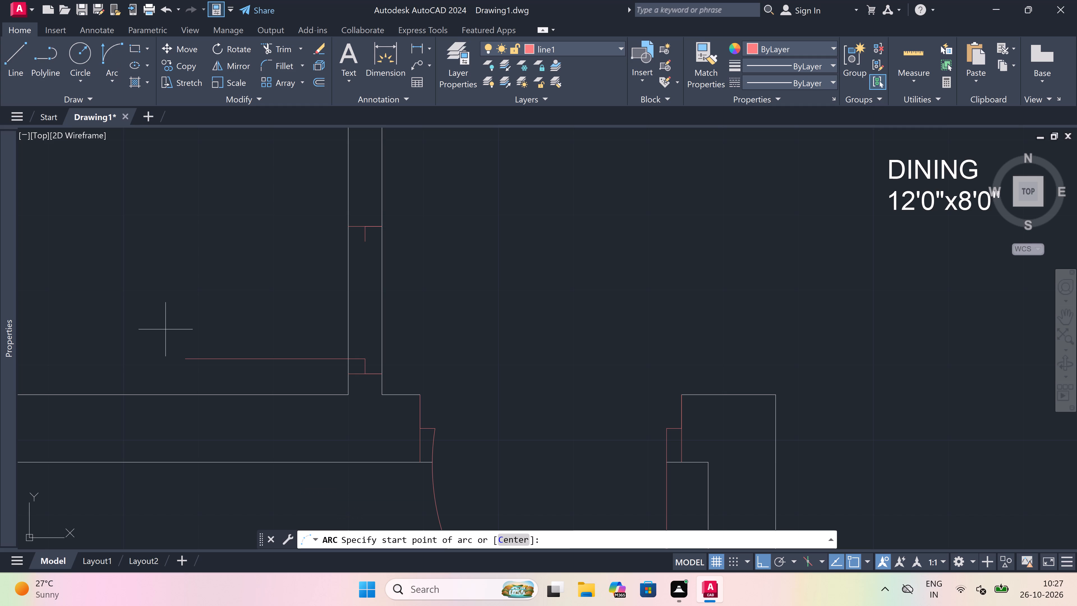
pyautogui.click(186, 357)
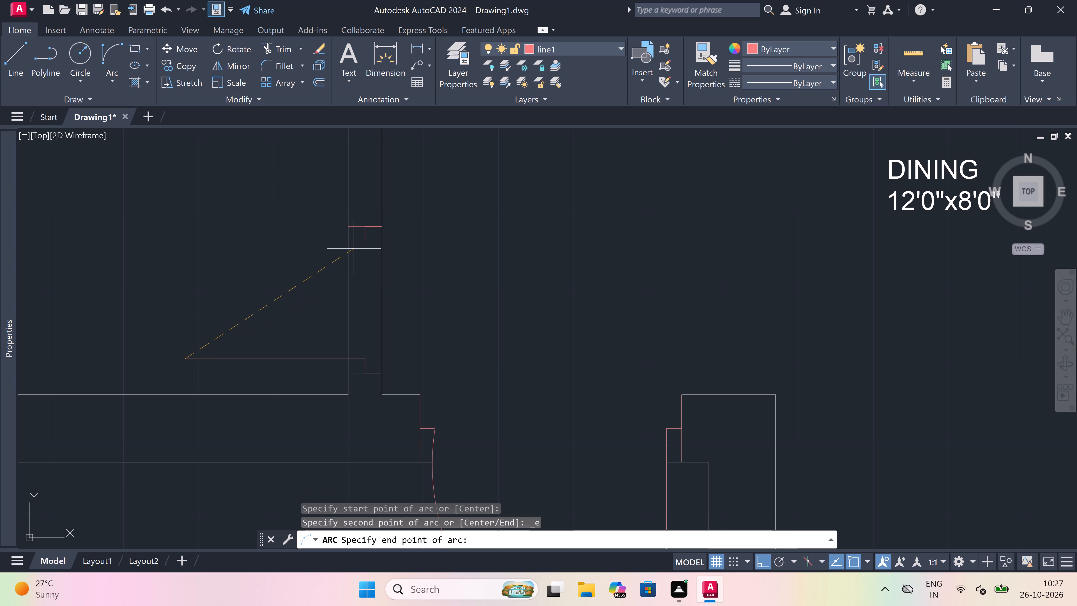
pyautogui.moveTo(368, 239); pyautogui.dragTo(364, 238)
pyautogui.moveTo(220, 214); pyautogui.dragTo(223, 214)
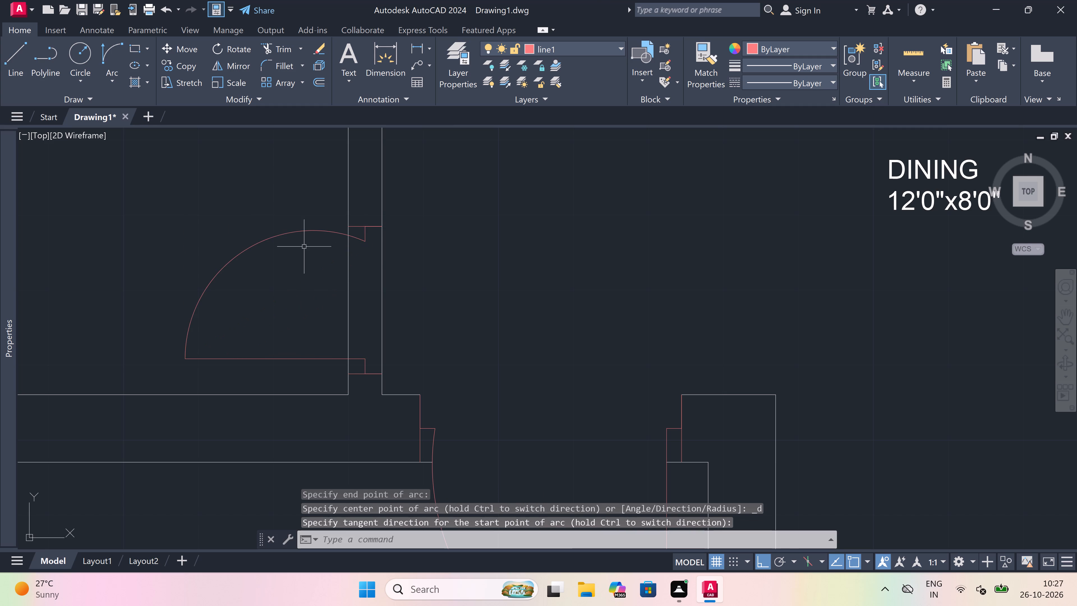
# Trim both wall lines between the jambs to open the right central room's doorway.
pyautogui.press('t')
pyautogui.press('r')
pyautogui.press('space')
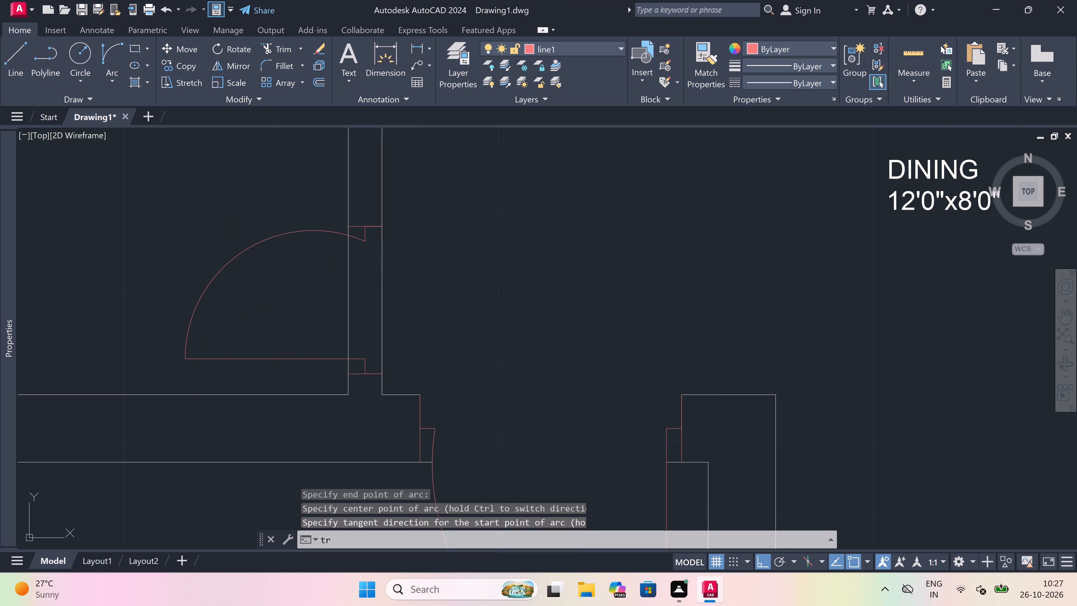
pyautogui.moveTo(318, 314); pyautogui.dragTo(329, 314)
pyautogui.click(511, 312)
pyautogui.click(273, 301)
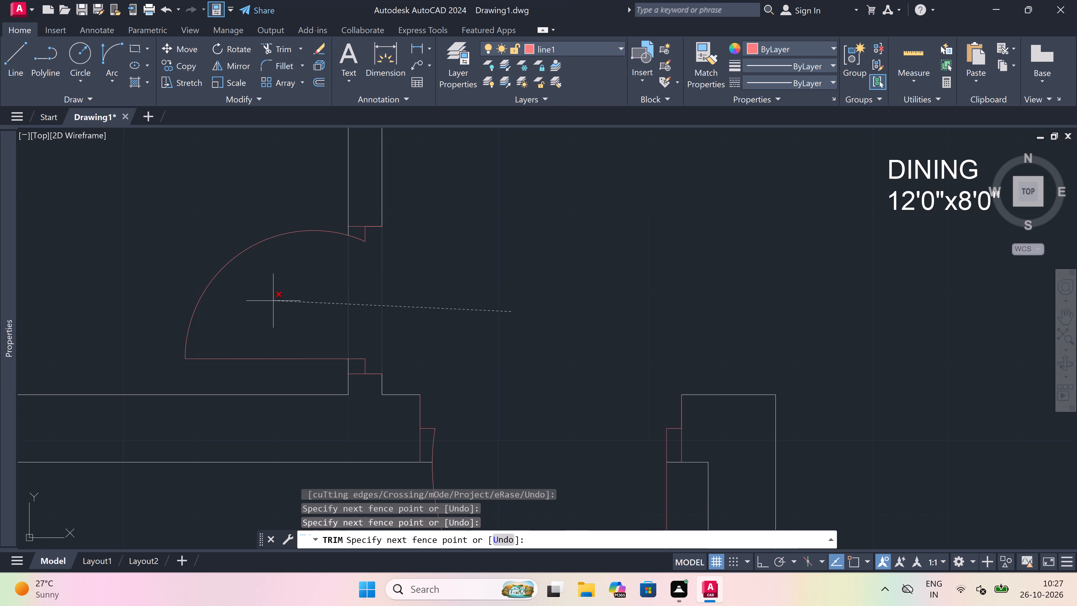
pyautogui.press('Escape')
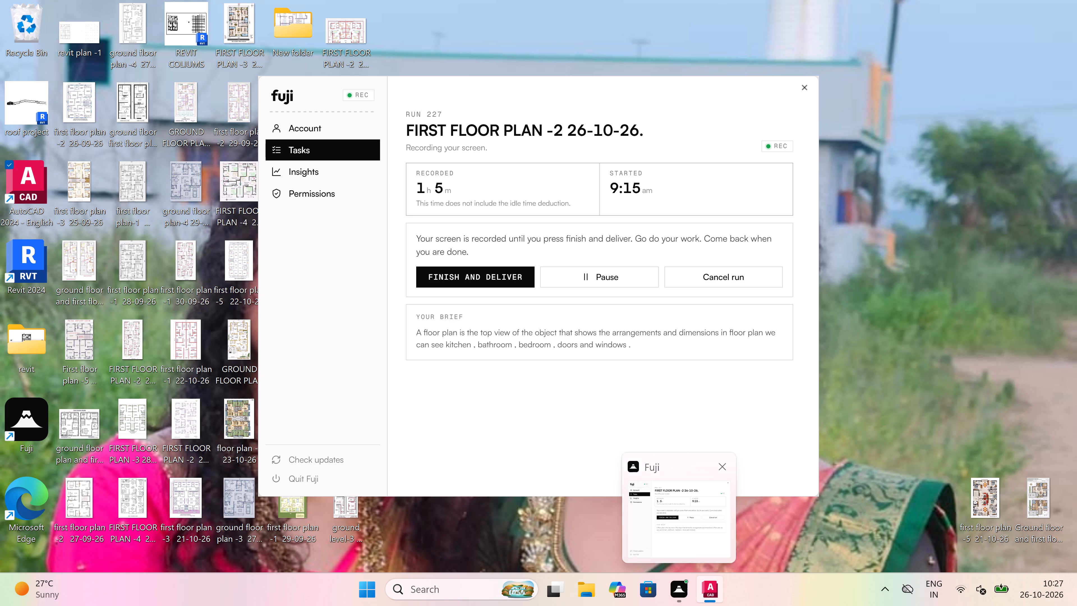
# Look over the whole floor plan and the open area in front of the two front bedrooms.
pyautogui.scroll(-4, 294, 245)
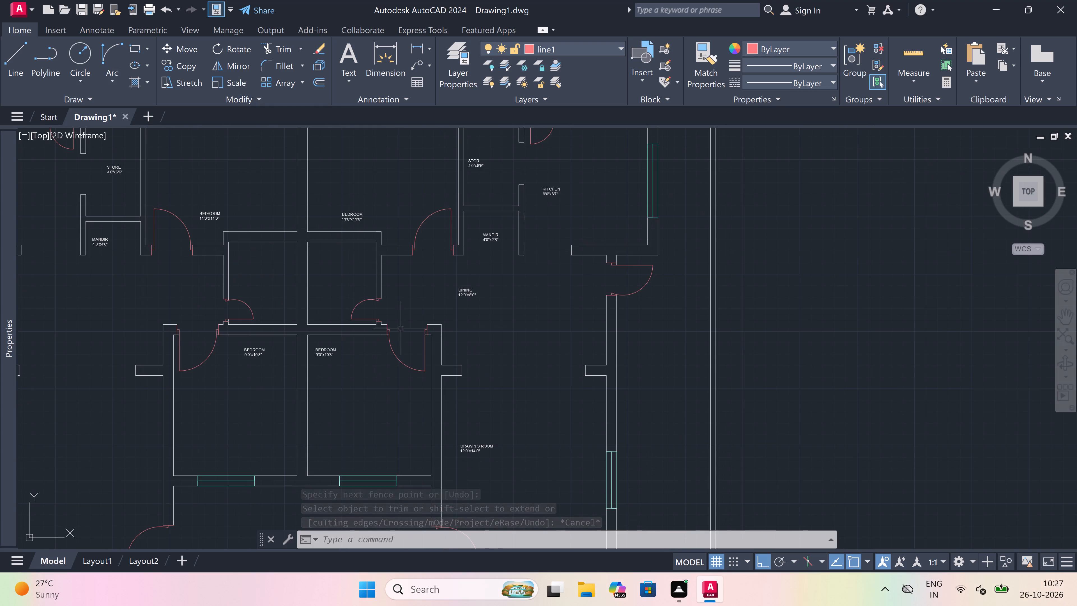
pyautogui.scroll(-3, 402, 328)
pyautogui.scroll(2, 402, 336)
pyautogui.scroll(-1, 402, 336)
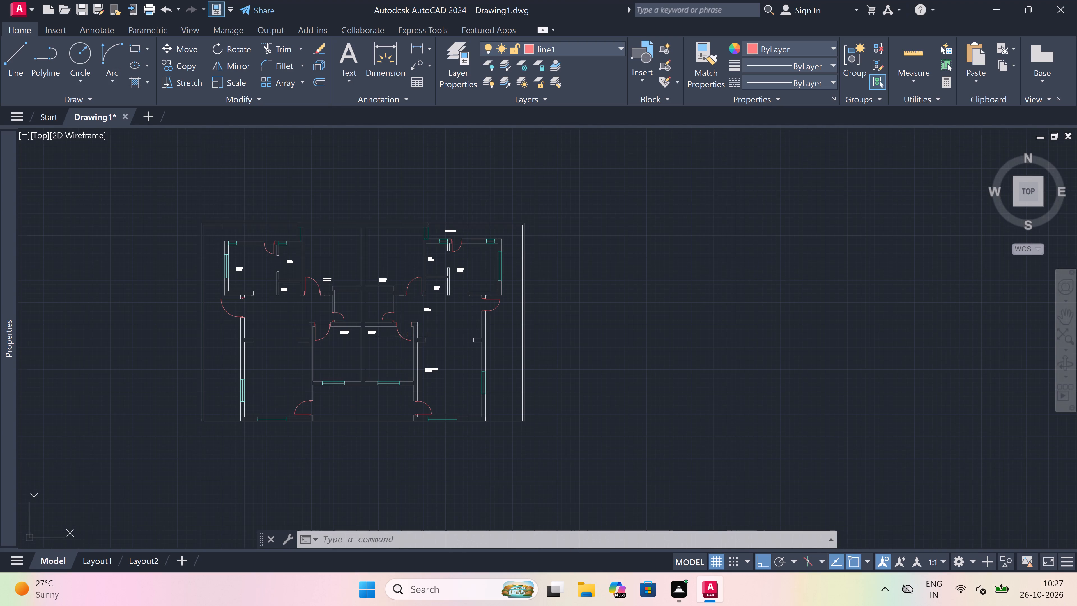
pyautogui.scroll(3, 428, 359)
pyautogui.scroll(-3, 429, 358)
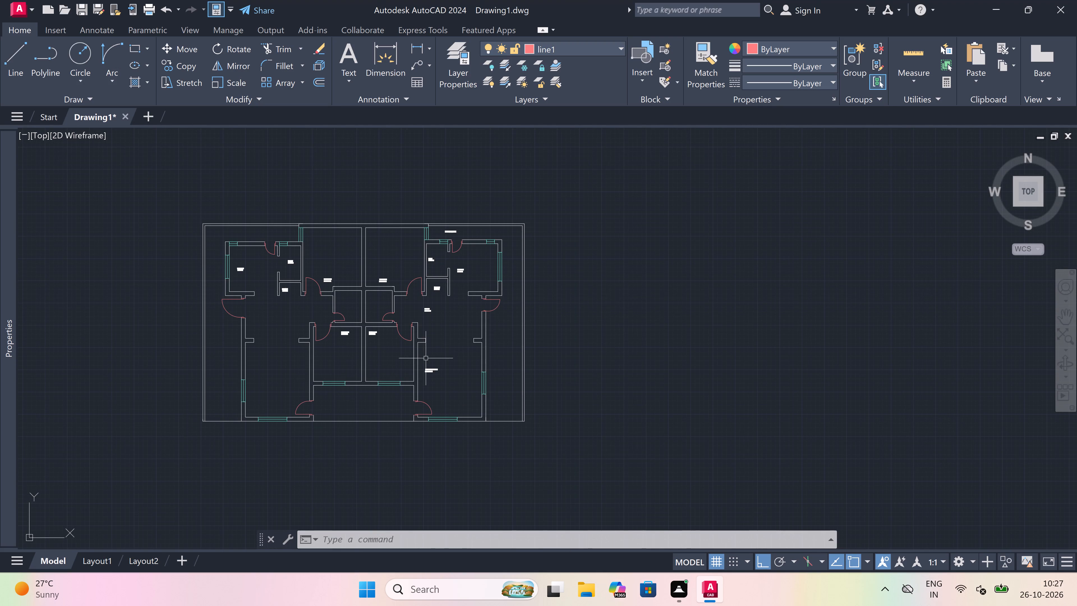
pyautogui.scroll(1, 296, 401)
pyautogui.scroll(3, 378, 407)
pyautogui.scroll(-3, 378, 406)
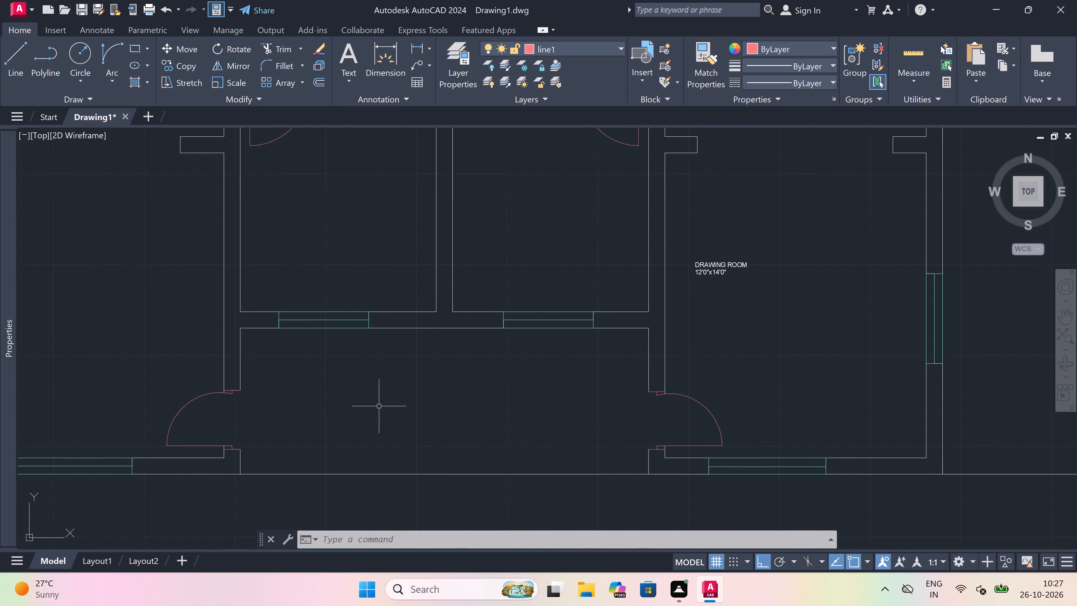
pyautogui.scroll(1, 379, 405)
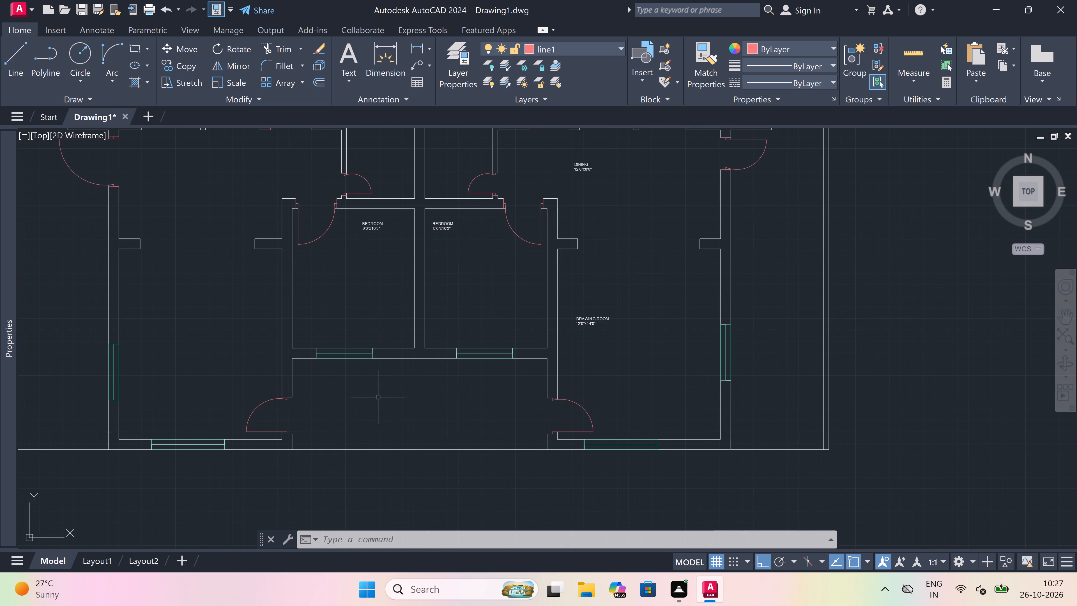
# Add the multiline text label VERANDAH on layer 0 in the open area between the two drawing room doors.
pyautogui.write('mt')
pyautogui.press('space')
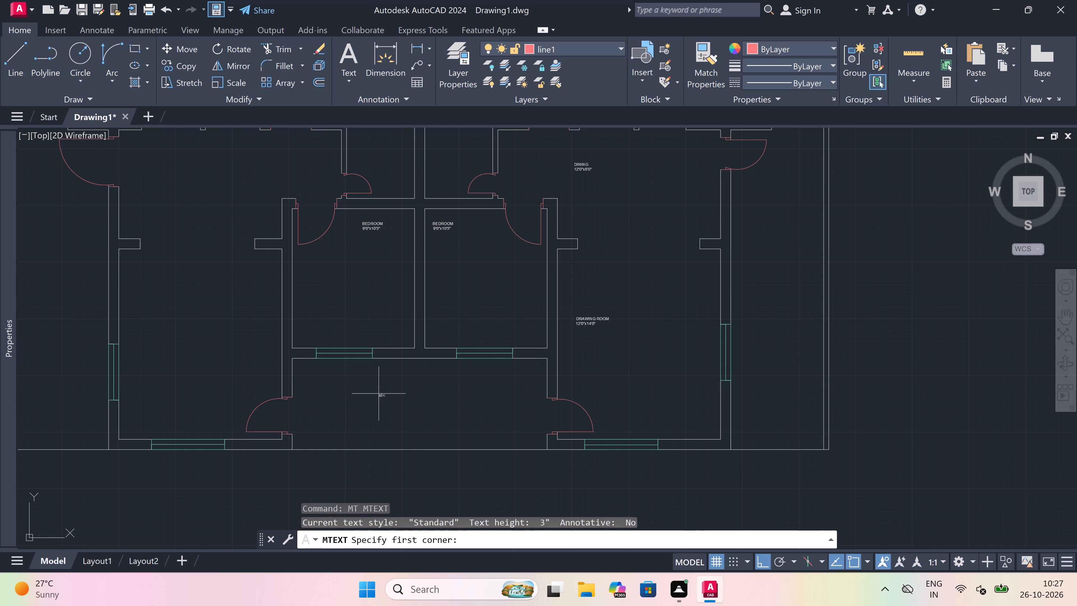
pyautogui.scroll(2, 379, 406)
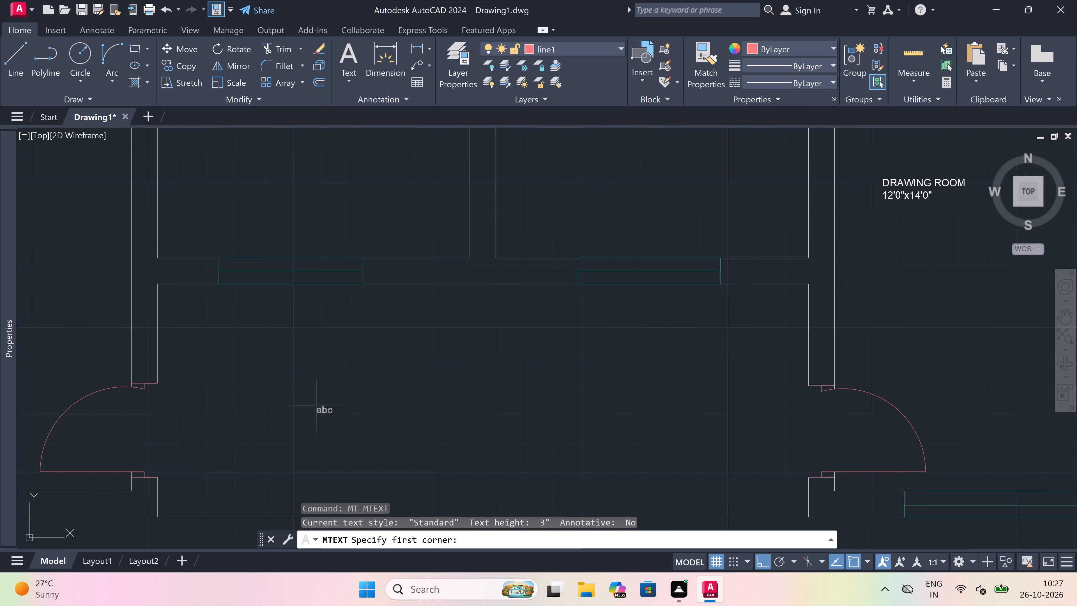
pyautogui.moveTo(310, 419); pyautogui.dragTo(437, 431)
pyautogui.click(756, 439)
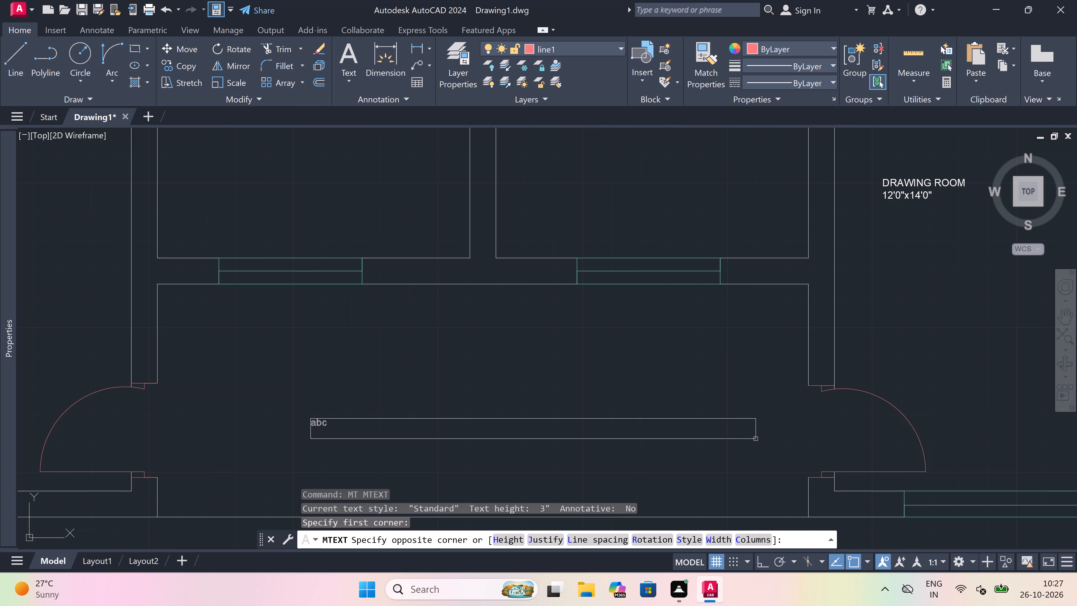
pyautogui.scroll(2, 447, 458)
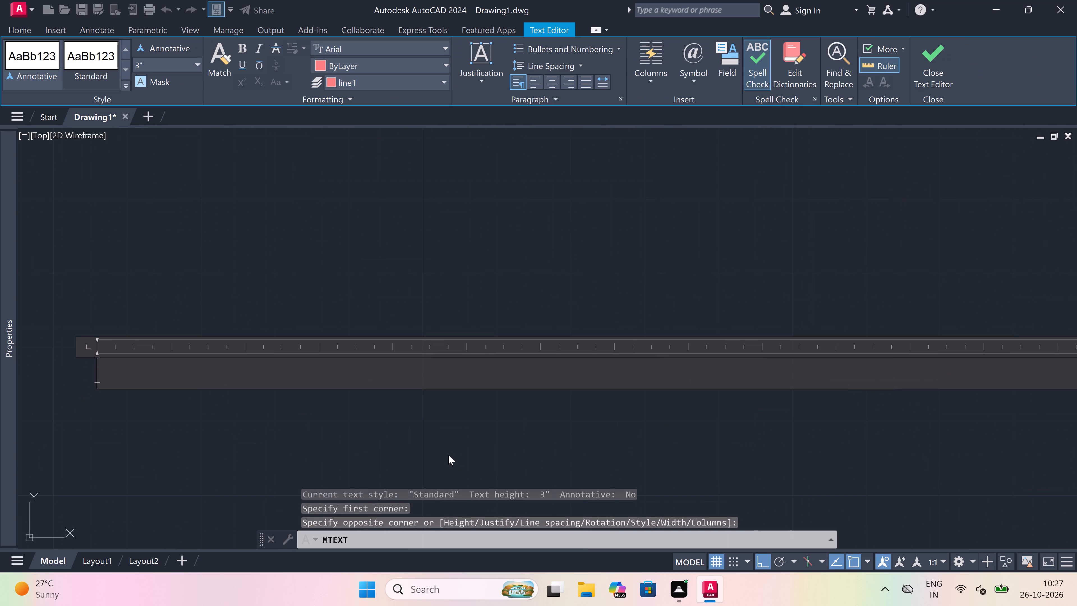
pyautogui.write('VERA')
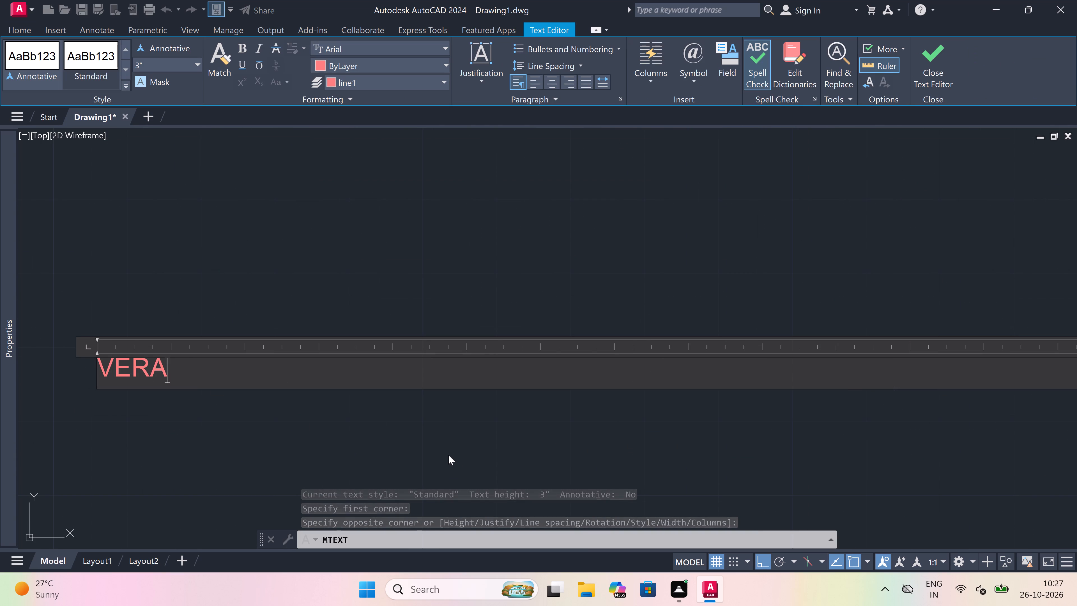
pyautogui.press('n')
pyautogui.press('d')
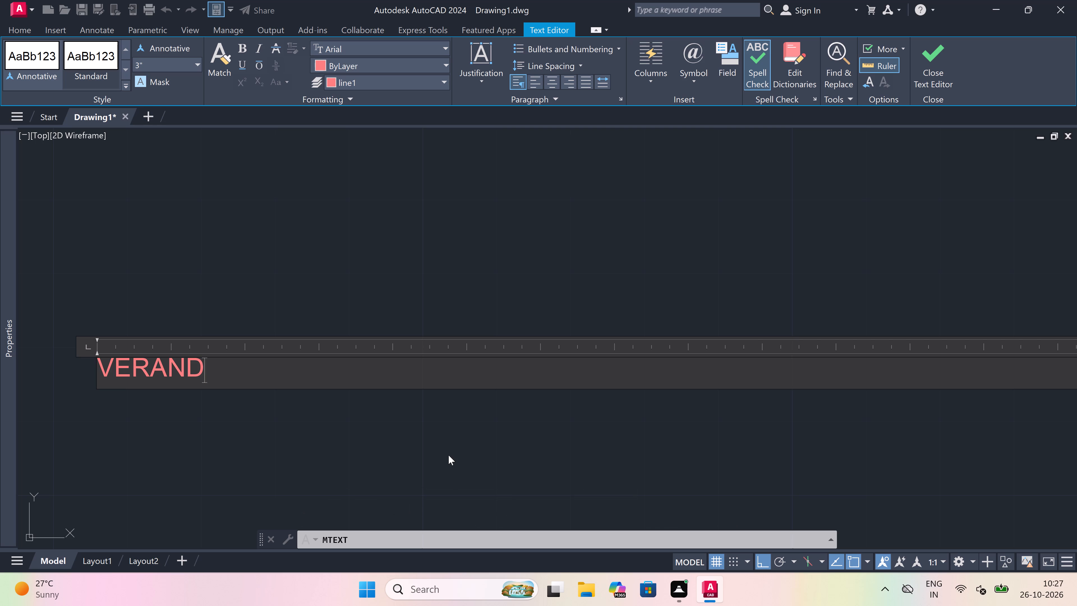
pyautogui.press('a')
pyautogui.press('h')
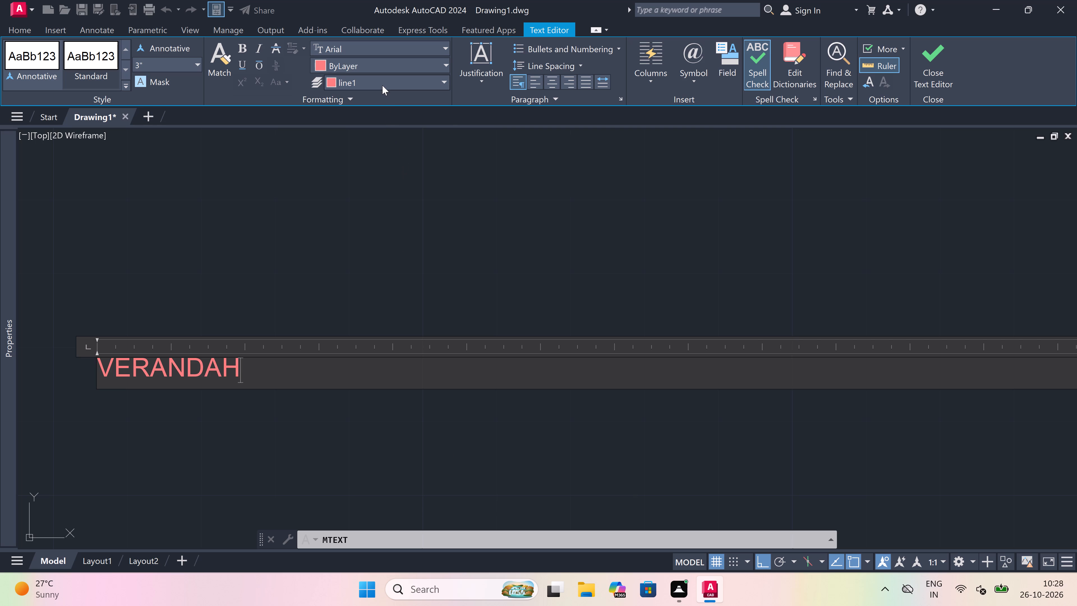
pyautogui.click(382, 85)
pyautogui.click(380, 114)
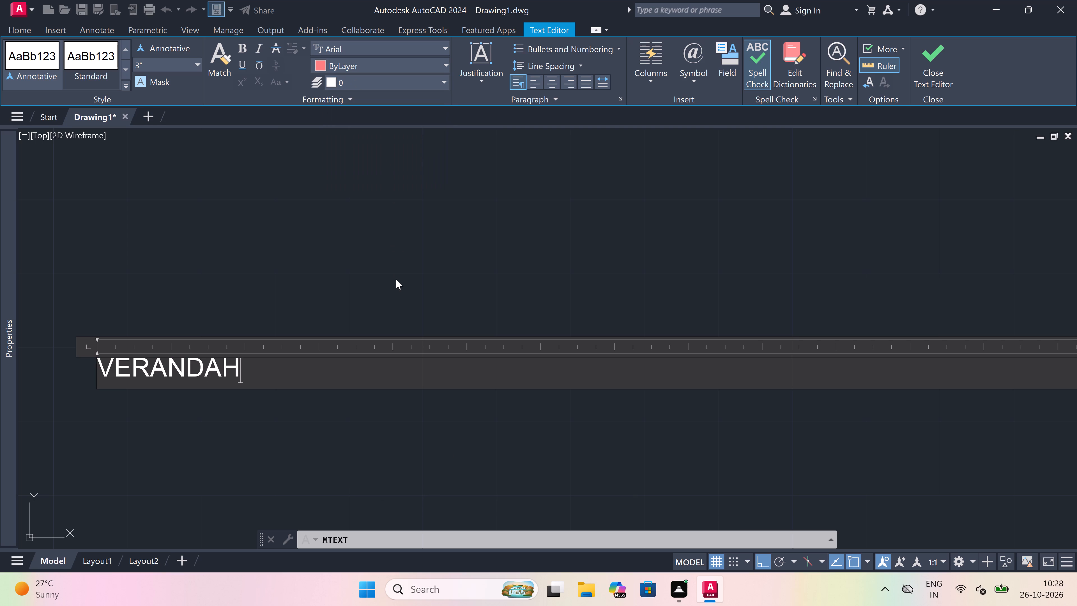
pyautogui.click(397, 280)
pyautogui.scroll(-3, 404, 302)
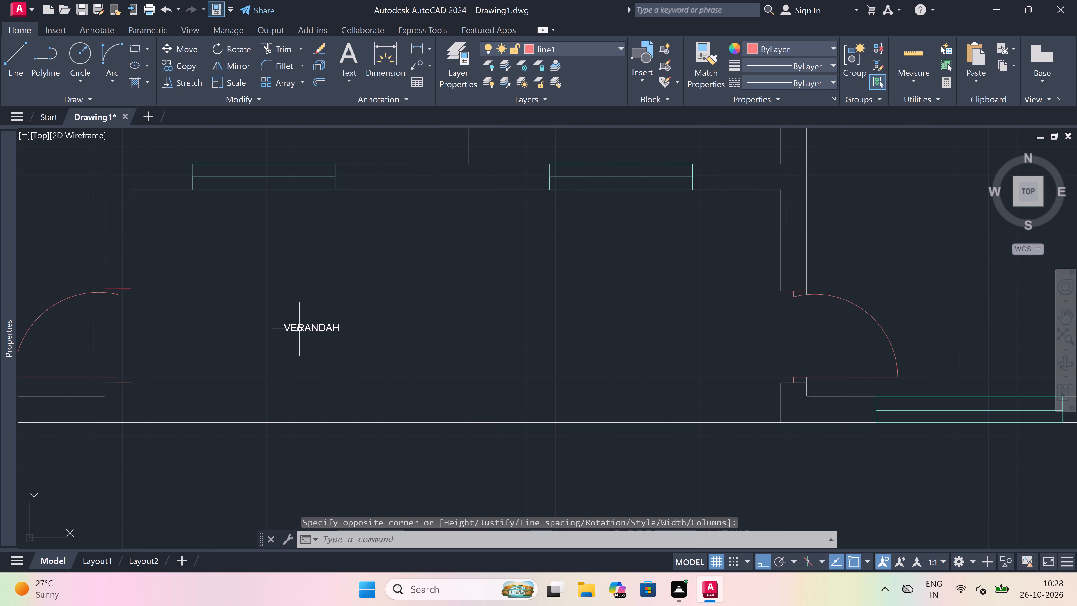
# Add the dimensions 18'9"x6'9" as a second line under the VERANDAH label.
pyautogui.scroll(1, 276, 332)
pyautogui.doubleClick(330, 318)
pyautogui.click(327, 325)
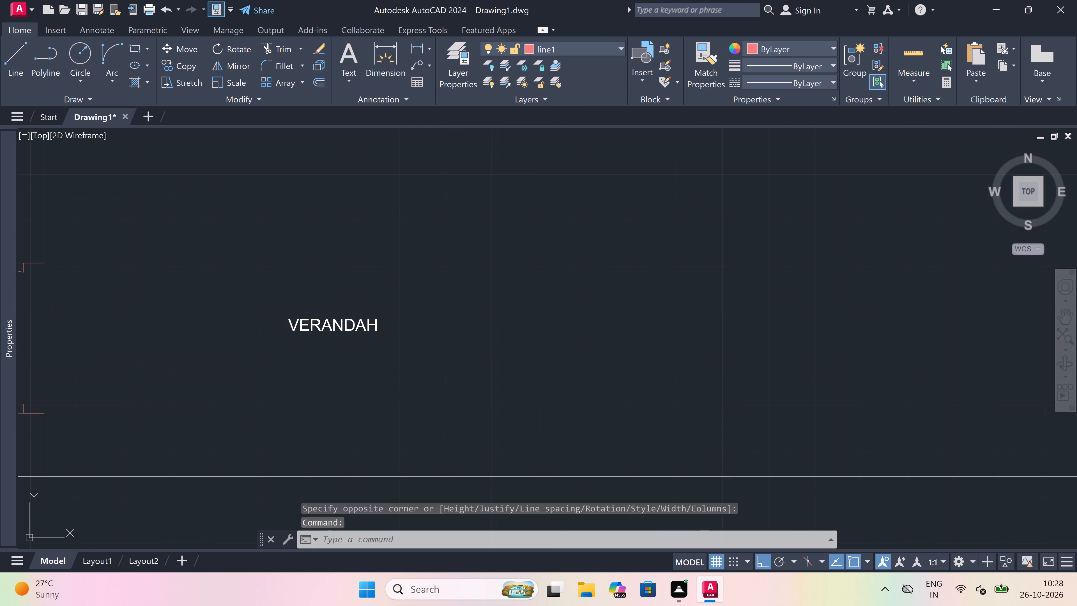
pyautogui.scroll(3, 305, 332)
pyautogui.click(574, 341)
pyautogui.click(659, 324)
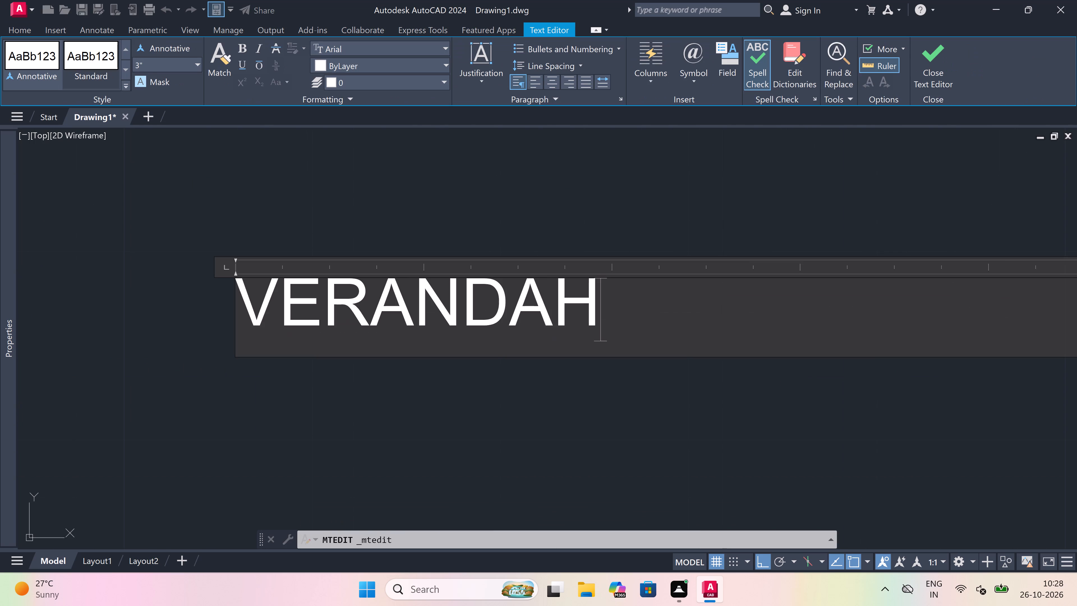
pyautogui.press('Return')
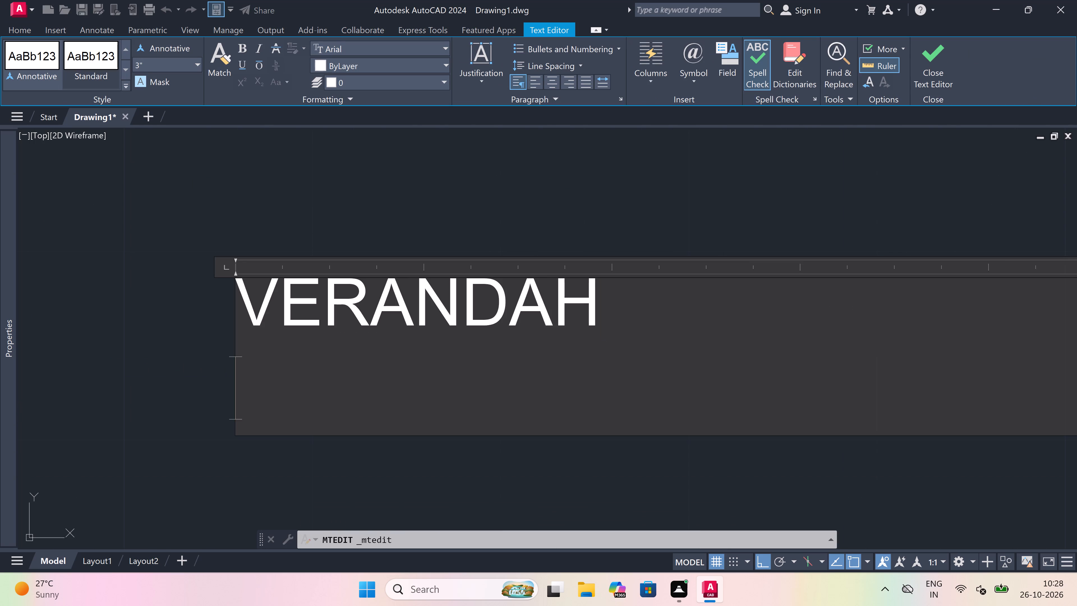
pyautogui.press('1')
pyautogui.write("8'")
pyautogui.press('9')
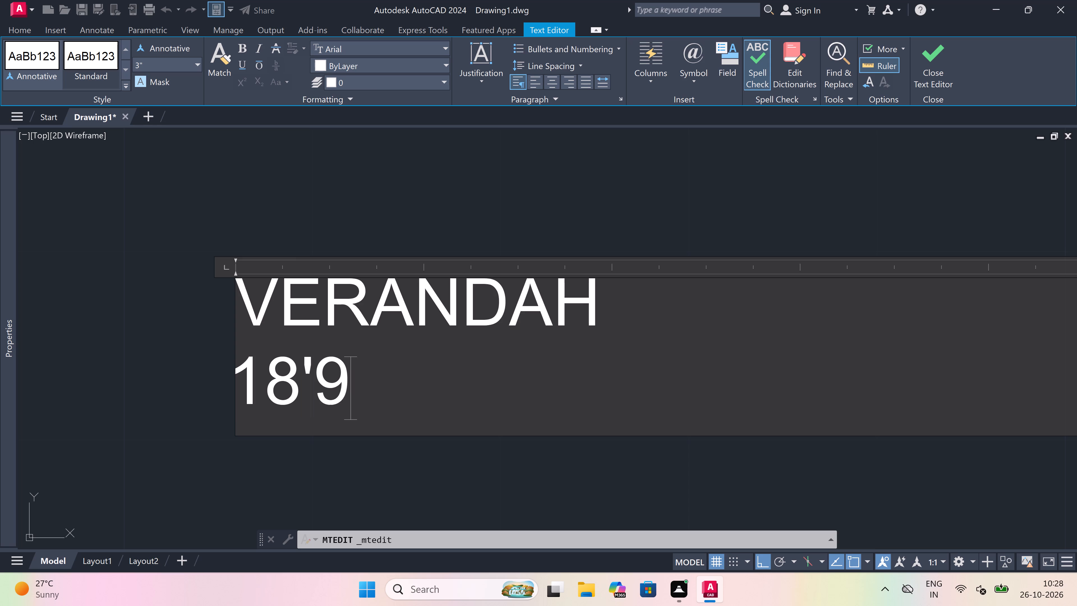
pyautogui.write('"x')
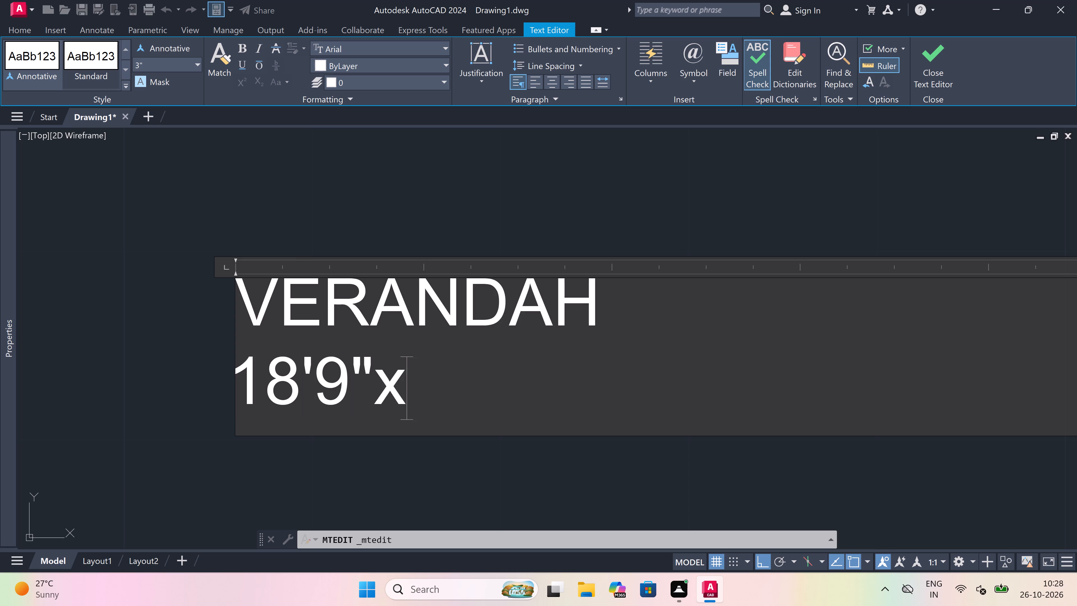
pyautogui.write("6'9")
pyautogui.hotkey('shift', '"')
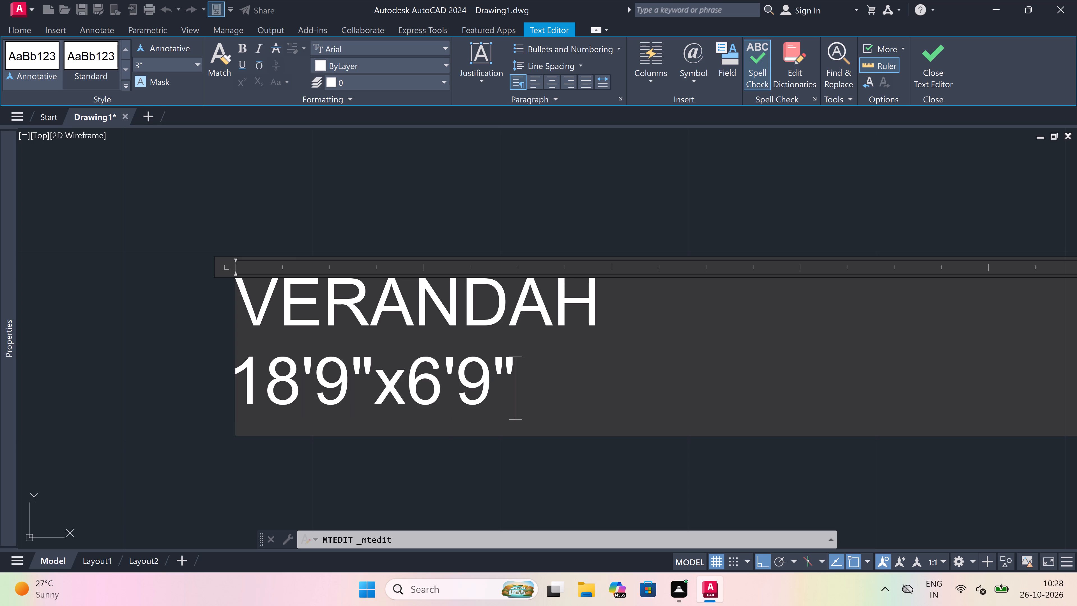
pyautogui.click(173, 313)
pyautogui.scroll(-3, 377, 314)
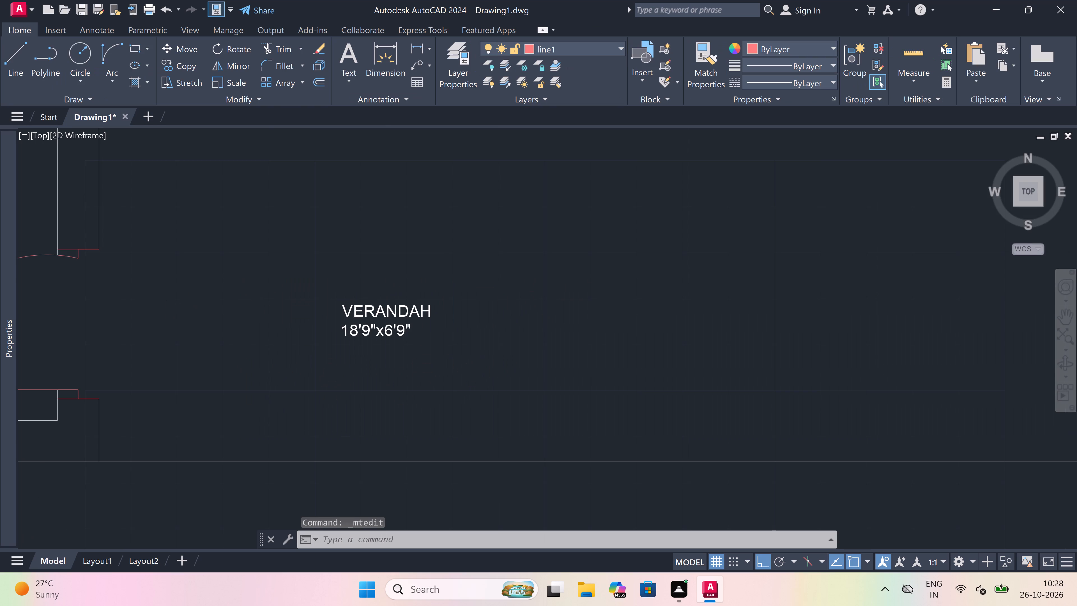
# Move the VERANDAH label horizontally towards the middle of the verandah.
pyautogui.click(393, 313)
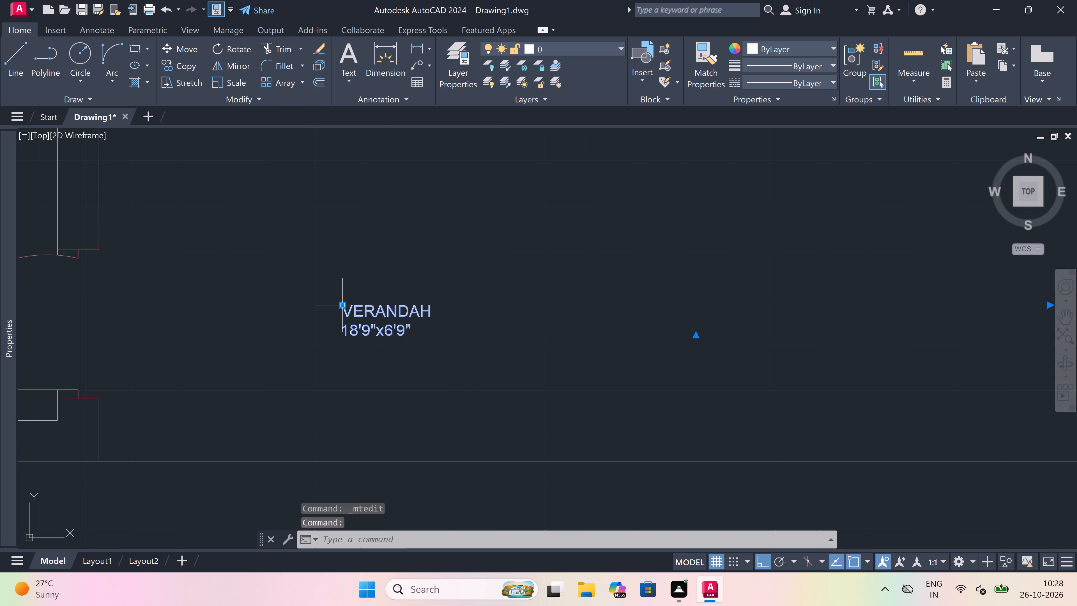
pyautogui.click(341, 307)
pyautogui.scroll(-4, 426, 269)
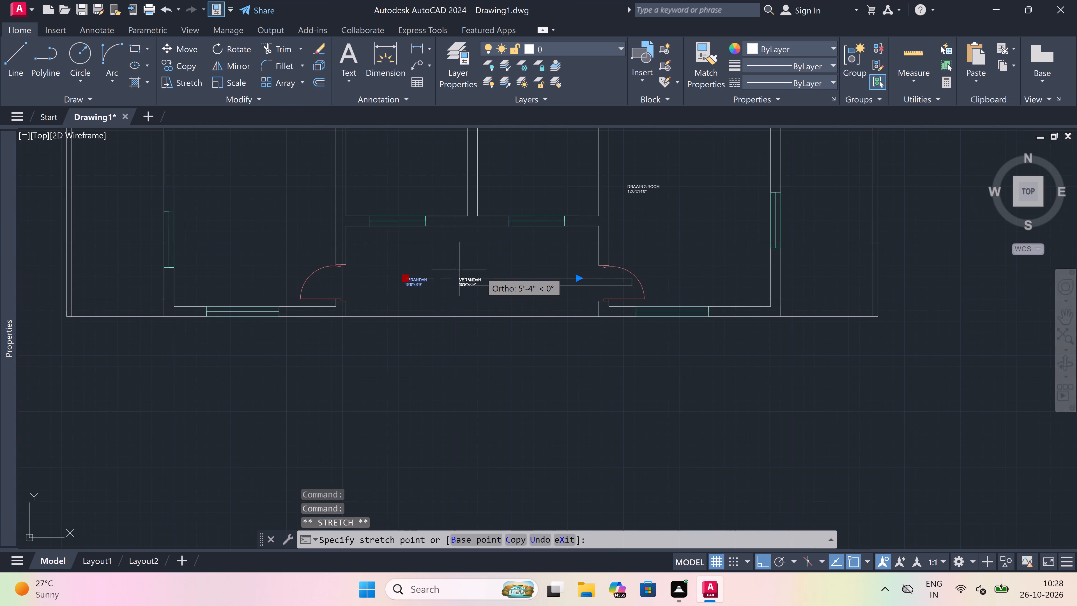
pyautogui.scroll(2, 481, 272)
pyautogui.click(431, 268)
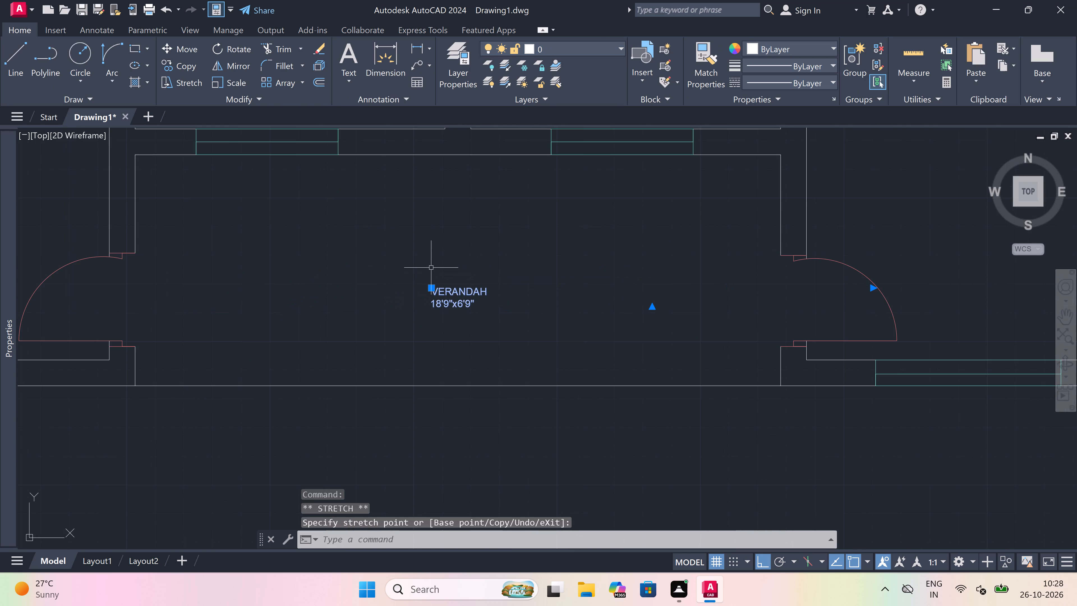
pyautogui.press('Escape')
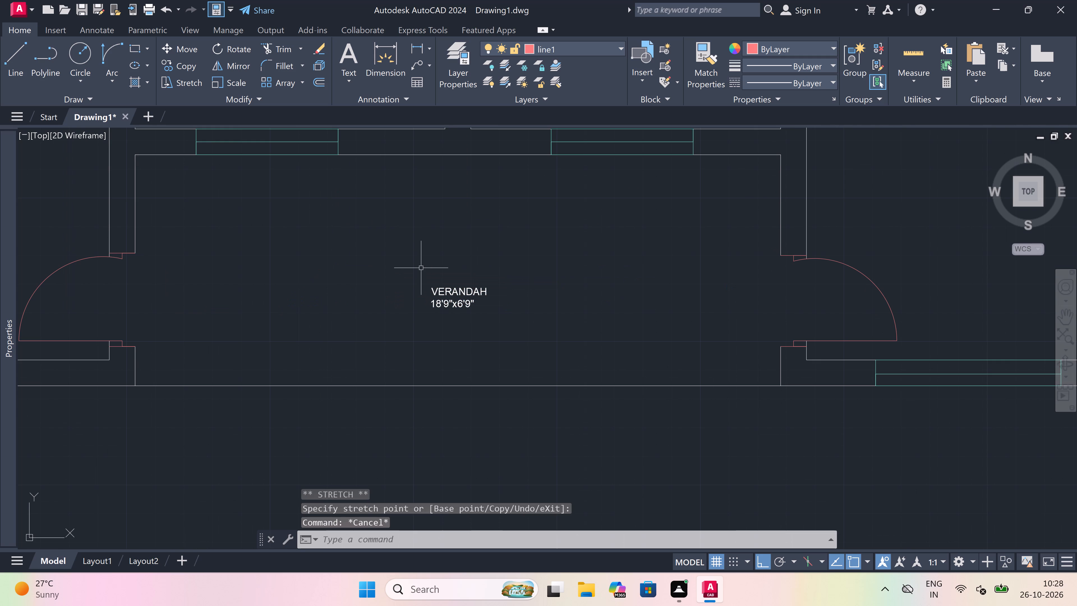
# Add a multiline text label reading DRAWING ROOM in the left unit's front room, beside the verandah.
pyautogui.scroll(-3, 258, 359)
pyautogui.scroll(2, 169, 303)
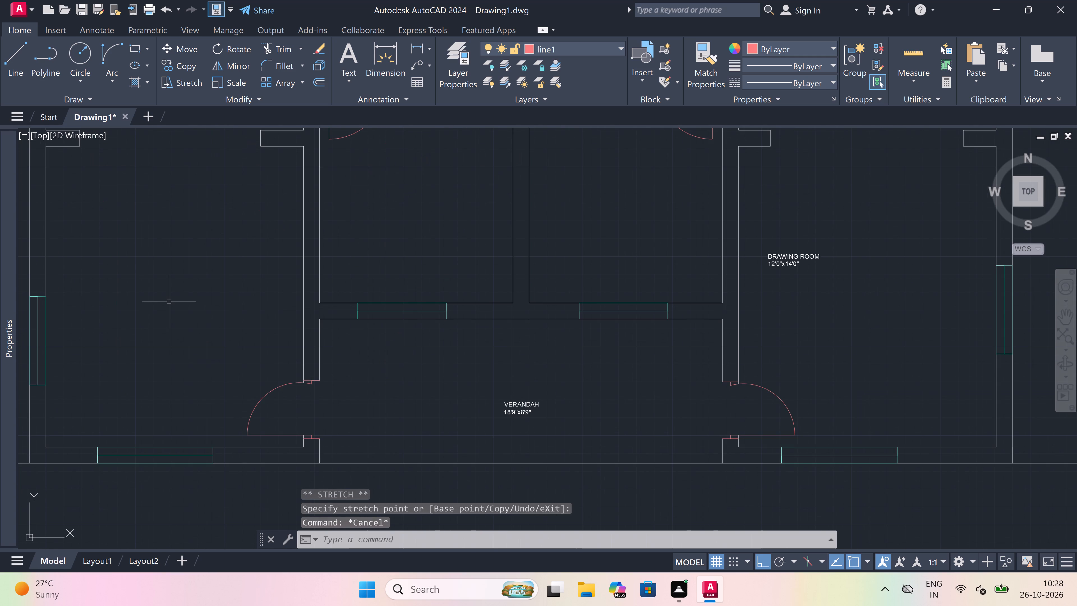
pyautogui.press('space')
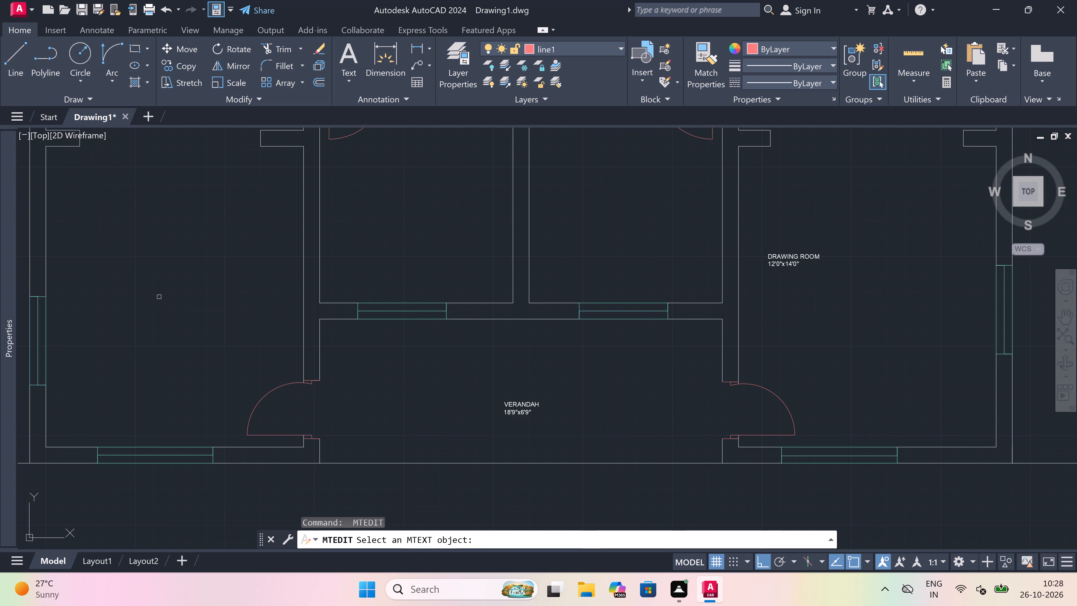
pyautogui.press('Escape')
pyautogui.write('mt')
pyautogui.press('space')
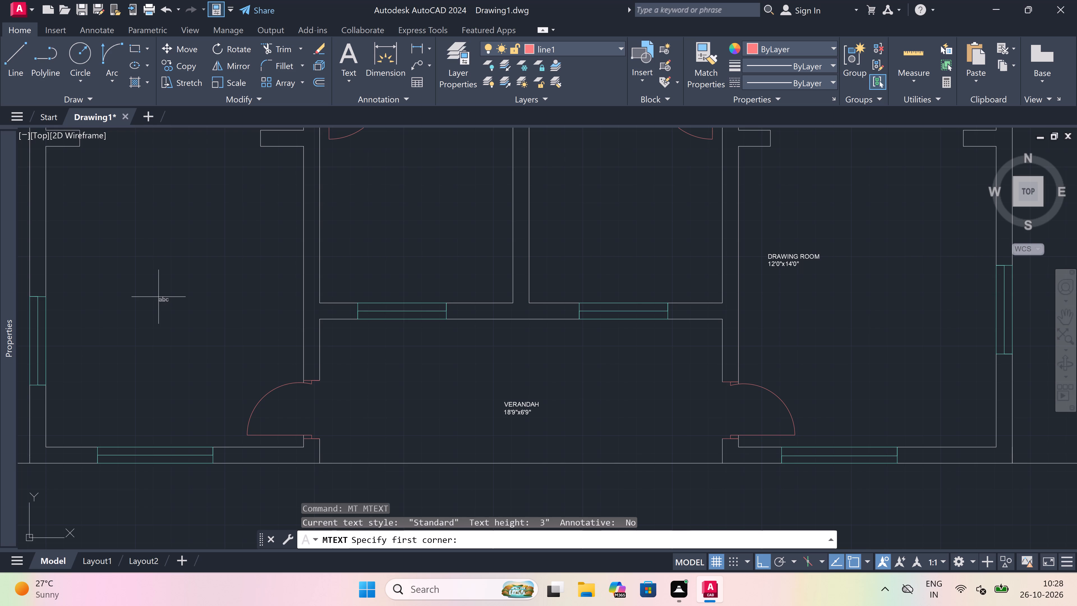
pyautogui.scroll(2, 135, 282)
pyautogui.scroll(-4, 135, 282)
pyautogui.scroll(2, 117, 242)
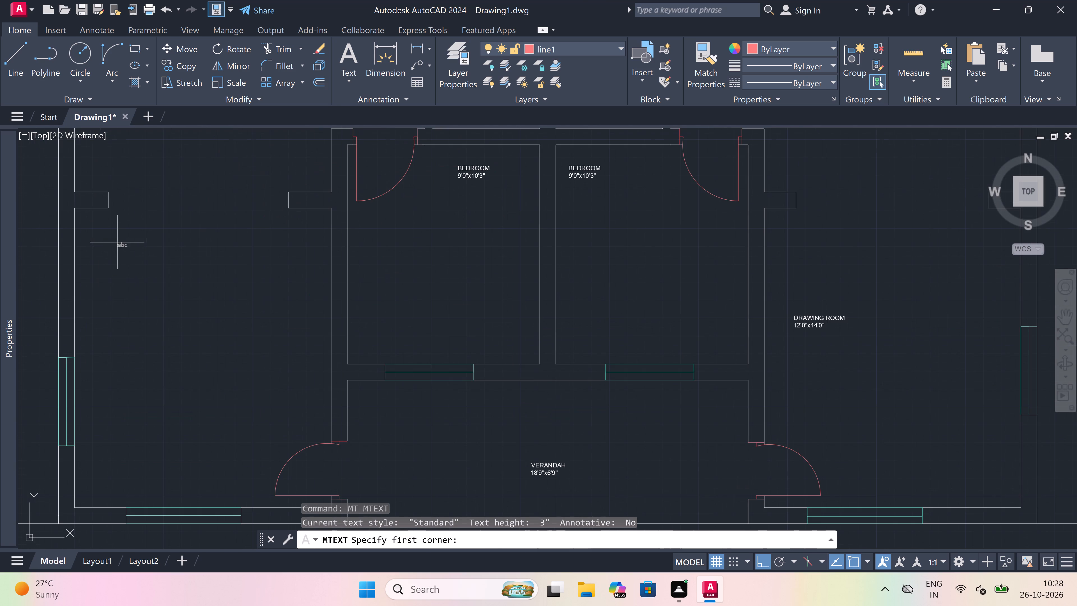
pyautogui.moveTo(113, 315); pyautogui.dragTo(120, 316)
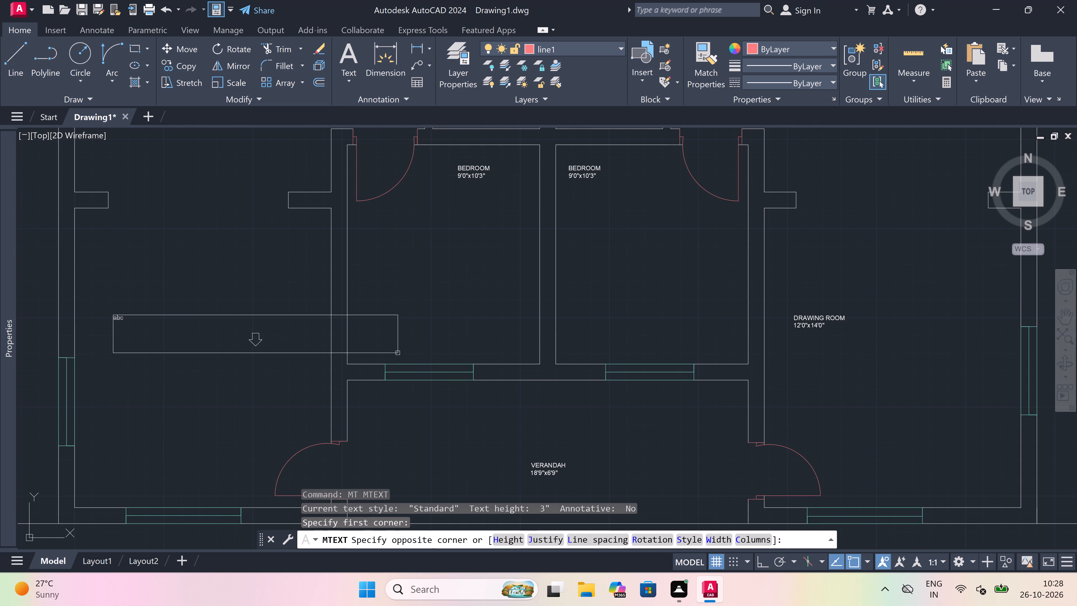
pyautogui.click(537, 345)
pyautogui.scroll(3, 91, 297)
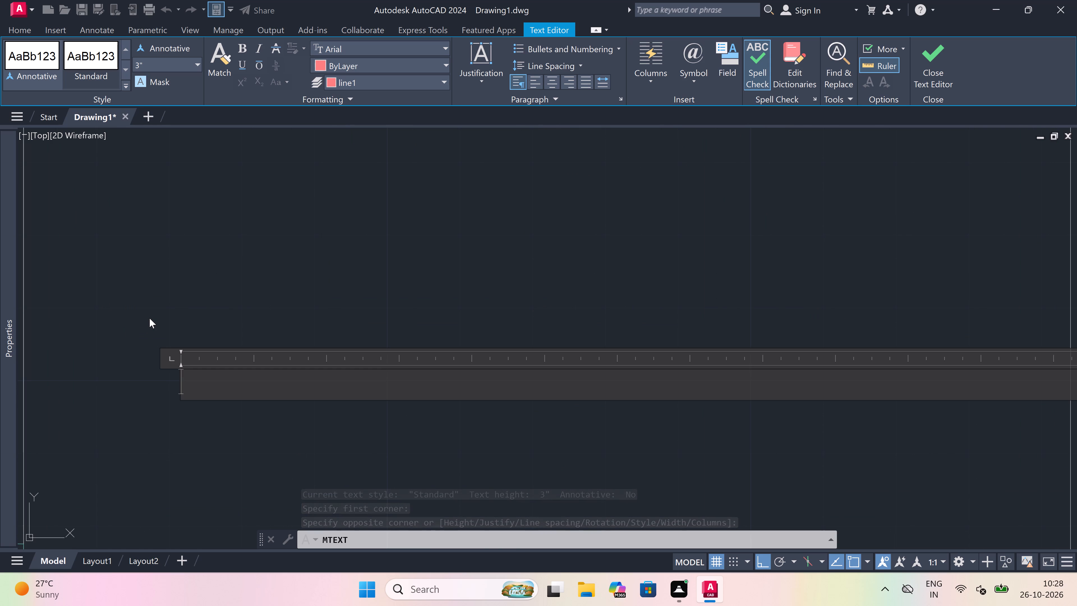
pyautogui.write('DRAW')
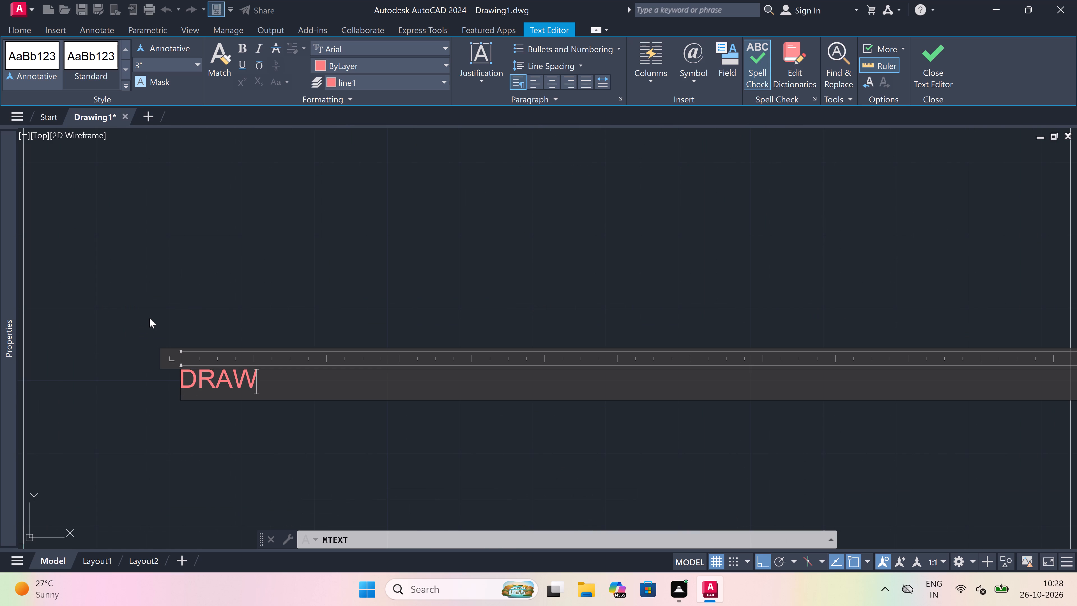
pyautogui.write('IN')
pyautogui.write('G')
pyautogui.press('space')
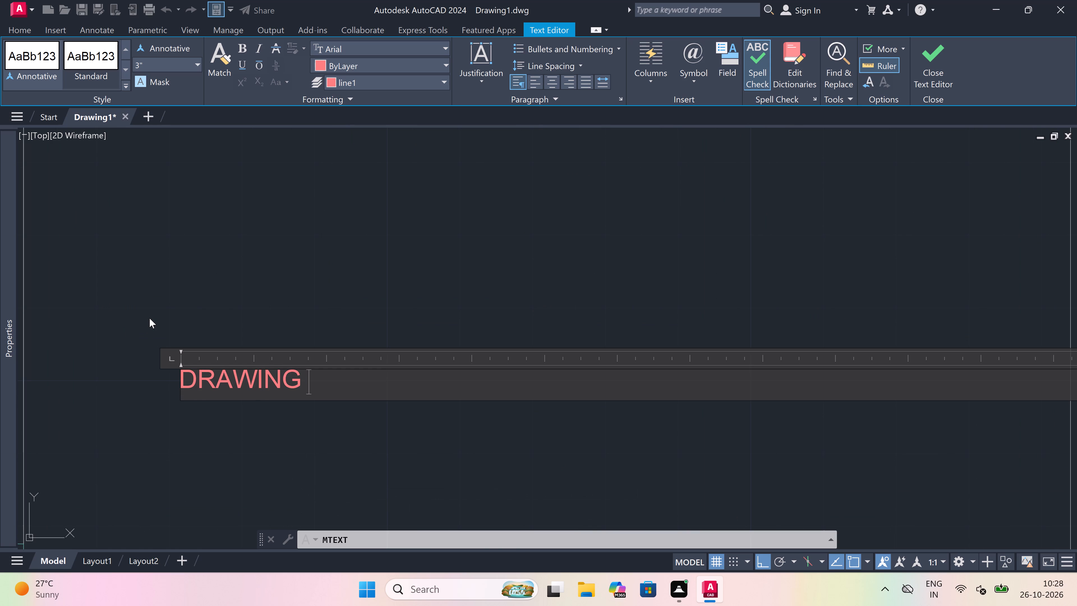
pyautogui.write('ROOM')
pyautogui.press('Return')
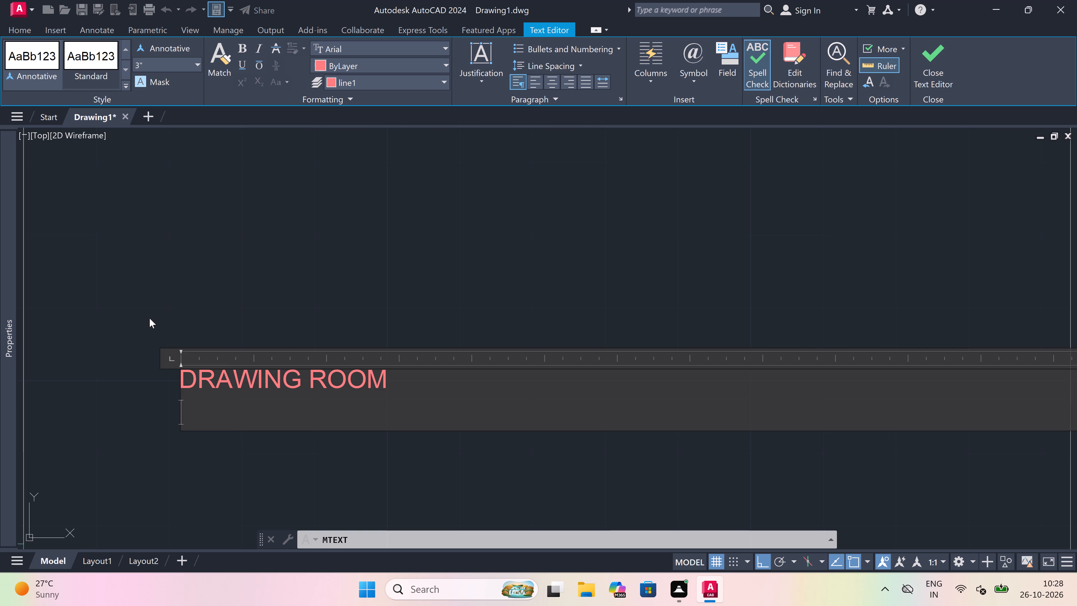
# Add the dimensions 12'0"x14'0" as the DRAWING ROOM label's second line and put the label on layer 0.
pyautogui.write('12')
pyautogui.write("'0")
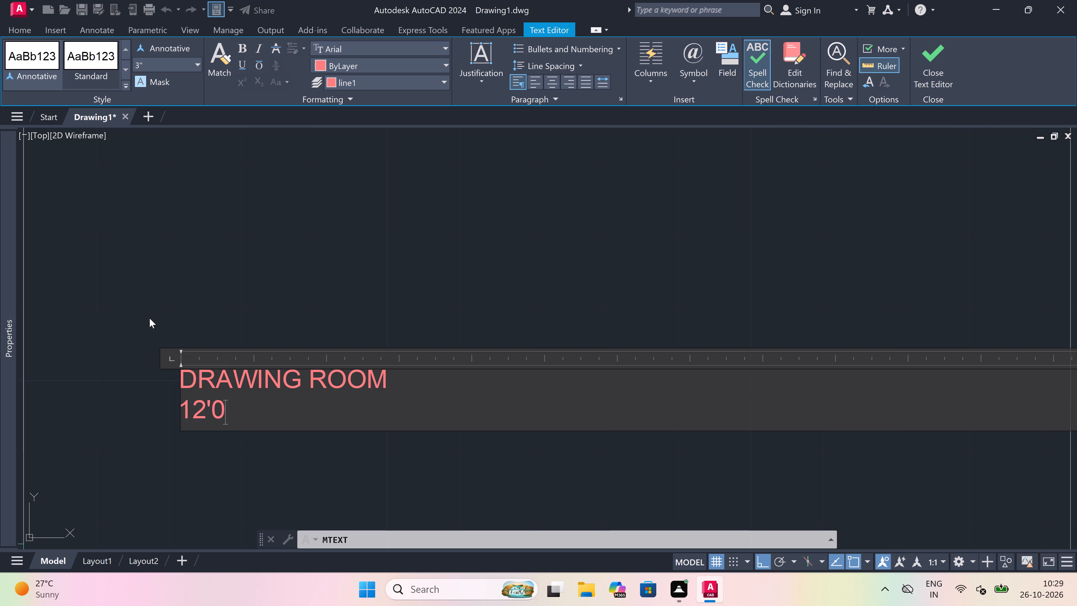
pyautogui.write('"x')
pyautogui.write('14')
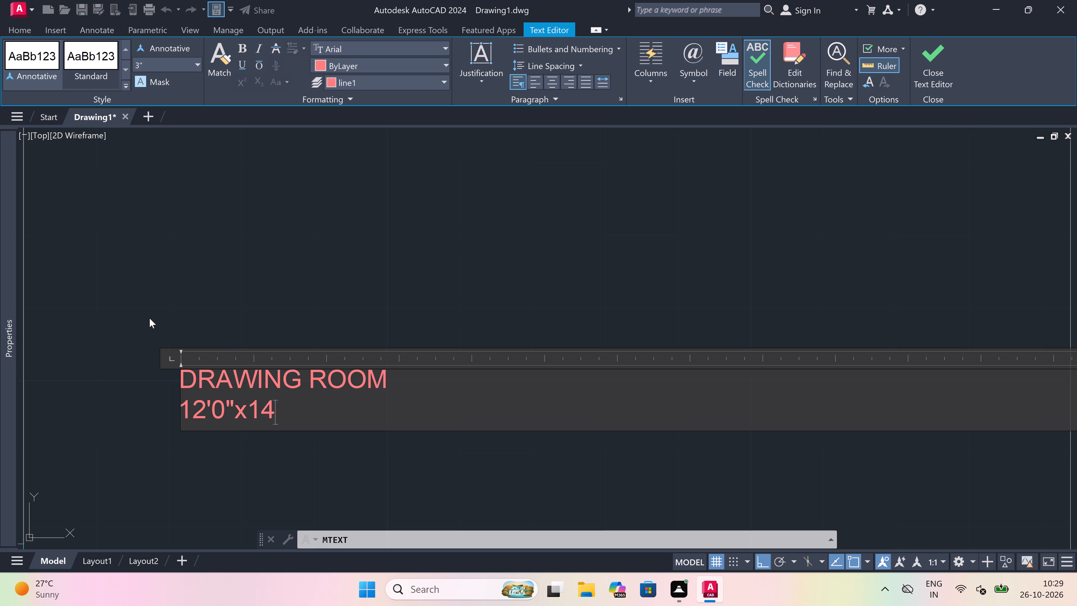
pyautogui.write('\'0"')
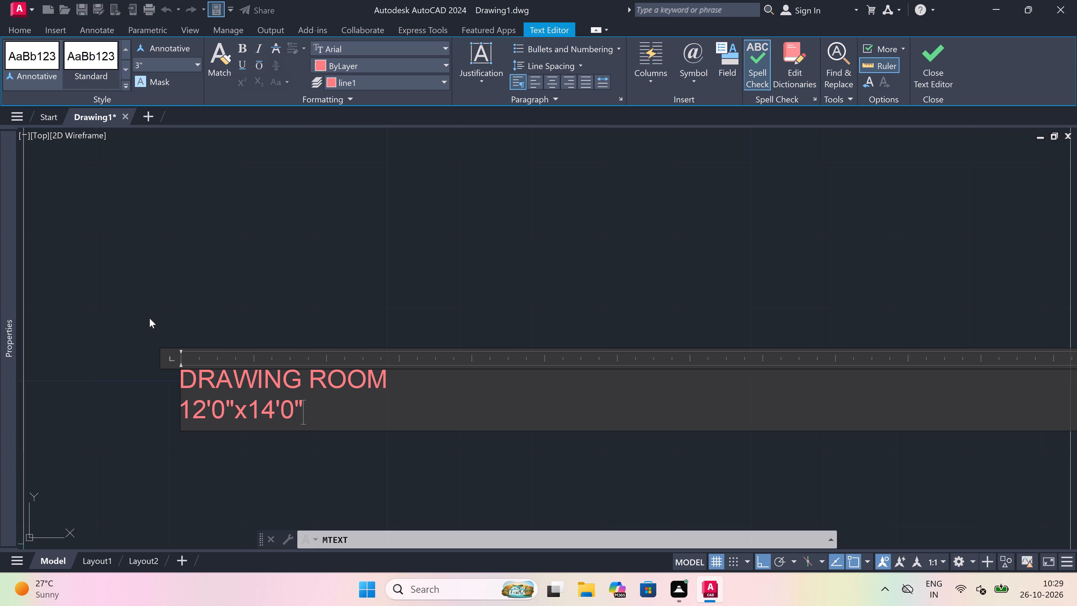
pyautogui.click(387, 84)
pyautogui.click(388, 118)
pyautogui.click(367, 278)
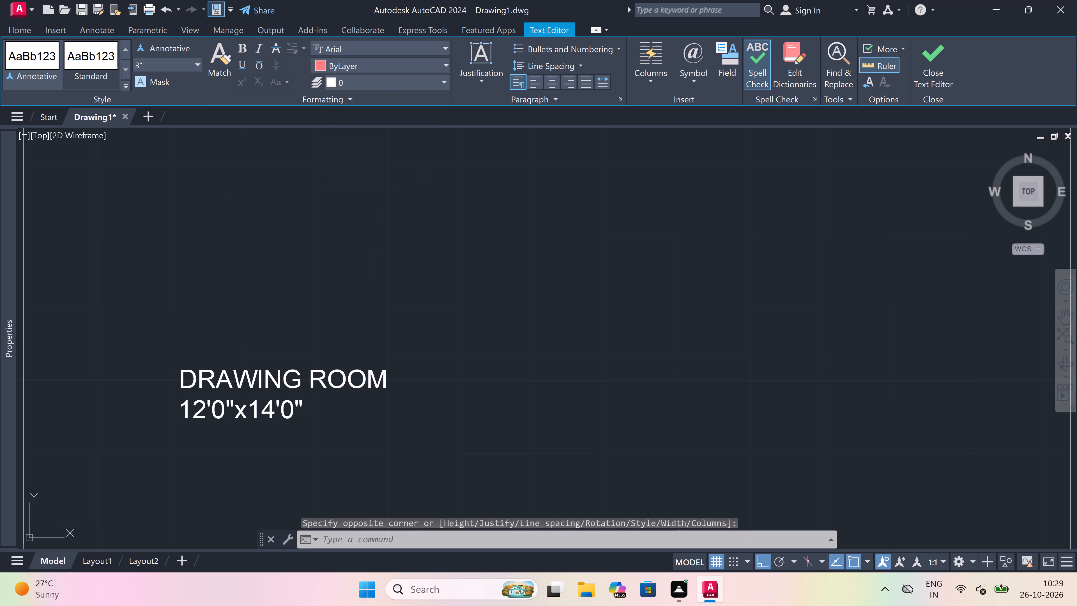
# Add a multiline text label reading DINING in the left unit's open area between the mandir and the drawing room.
pyautogui.scroll(-6, 349, 314)
pyautogui.scroll(2, 346, 291)
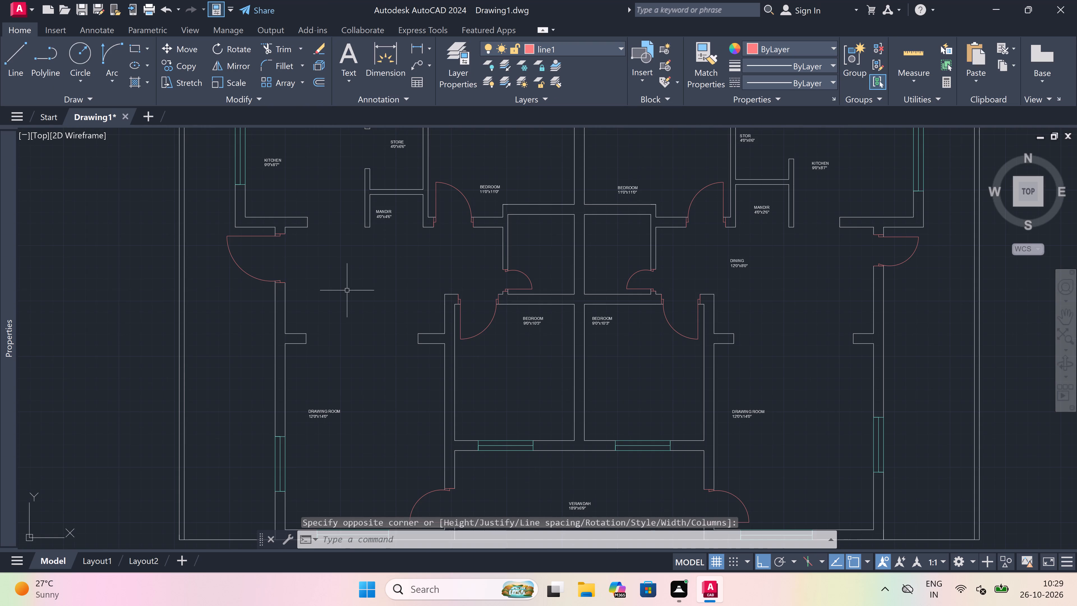
pyautogui.press('space')
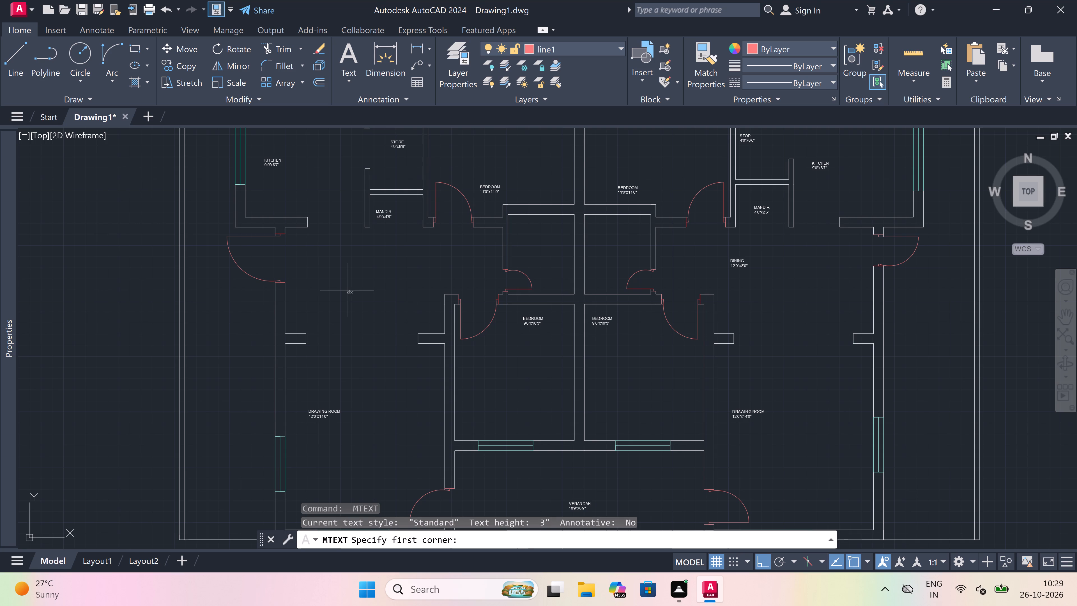
pyautogui.scroll(-1, 347, 290)
pyautogui.scroll(3, 420, 265)
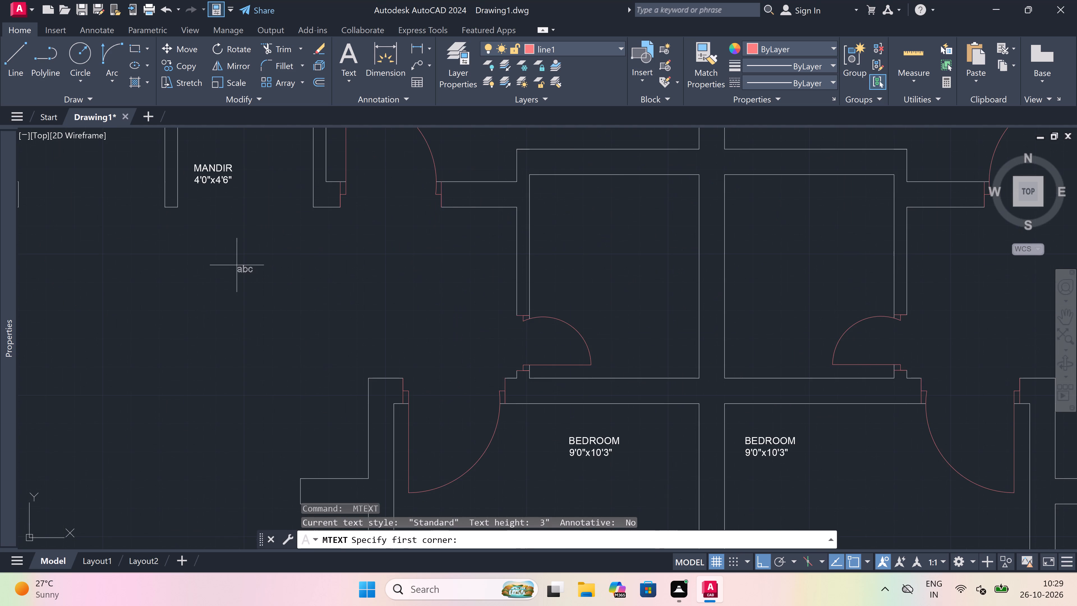
pyautogui.scroll(-3, 217, 267)
pyautogui.scroll(2, 188, 265)
pyautogui.moveTo(98, 297); pyautogui.dragTo(116, 297)
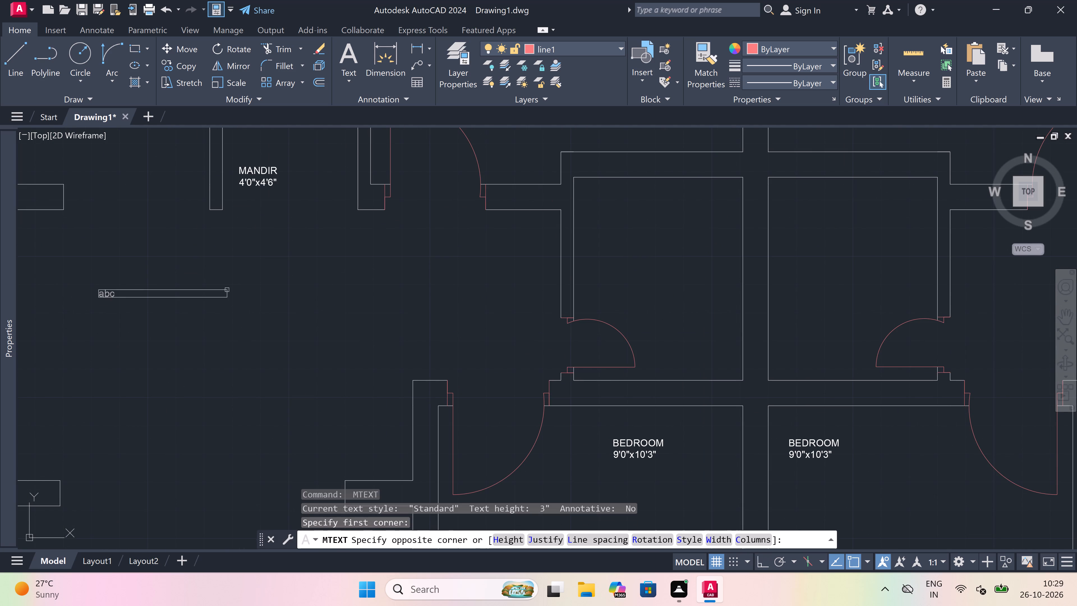
pyautogui.click(494, 314)
pyautogui.scroll(3, 93, 308)
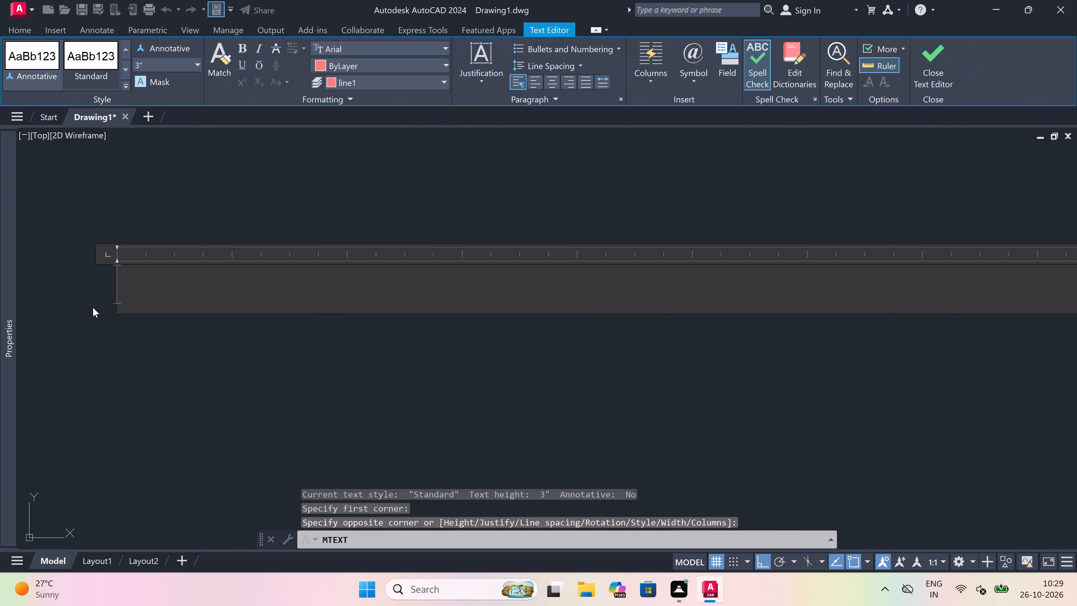
pyautogui.write('DINING')
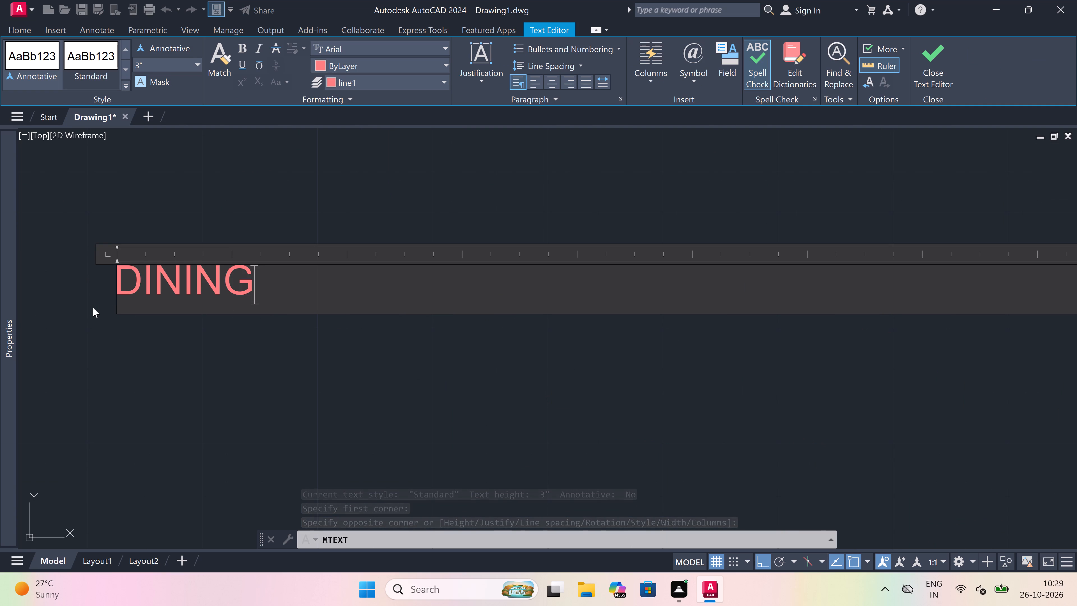
pyautogui.press('Return')
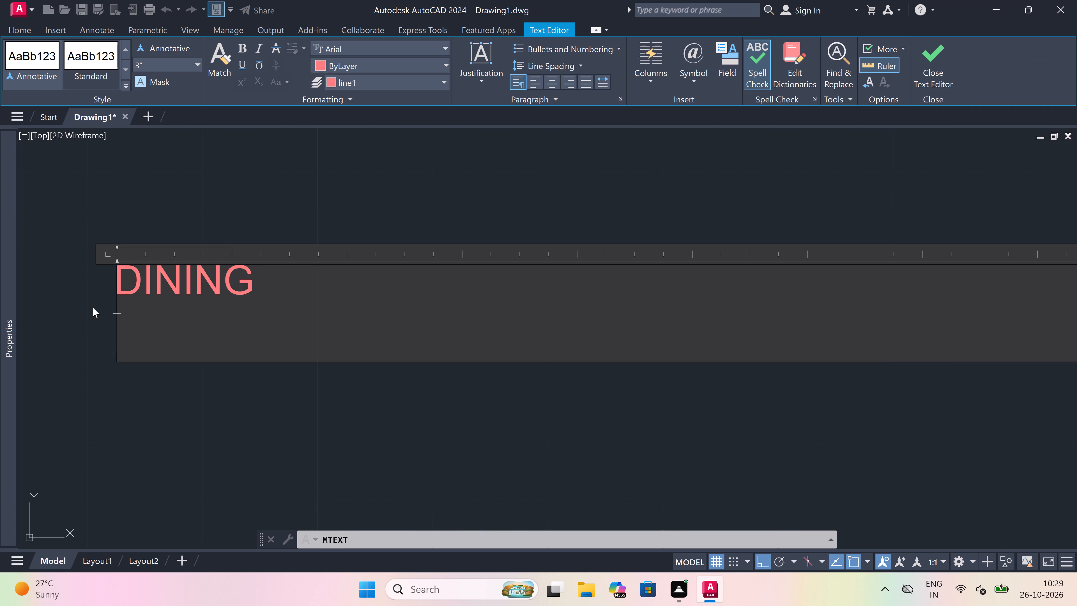
# Add the dimensions 12'0"x8'0" as the DINING label's second line and put the label on layer 0.
pyautogui.write('12')
pyautogui.write("'0")
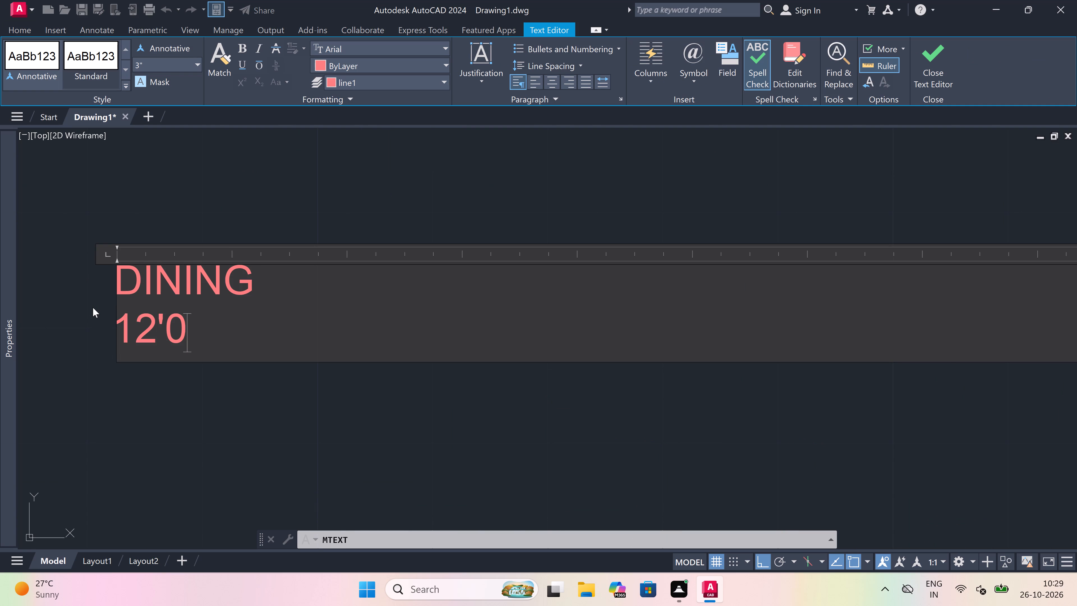
pyautogui.write('"x')
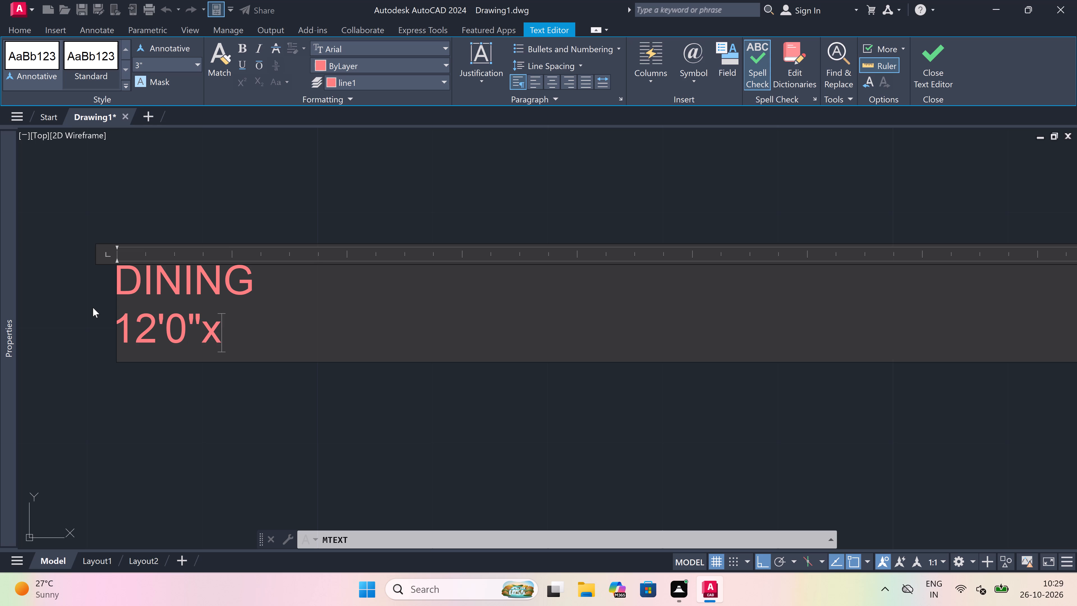
pyautogui.write('8\'0"')
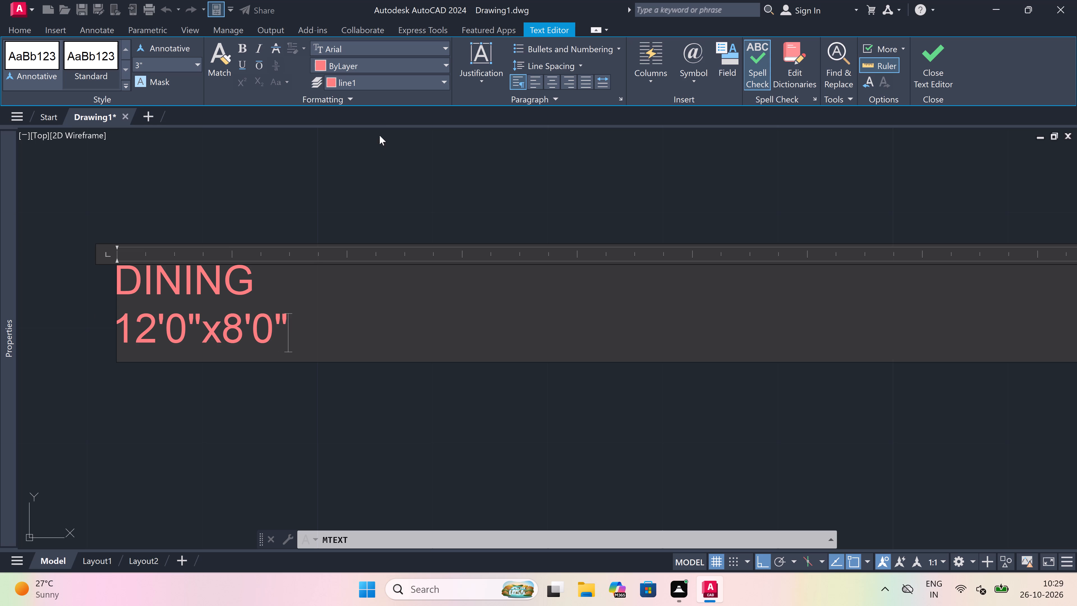
pyautogui.click(393, 84)
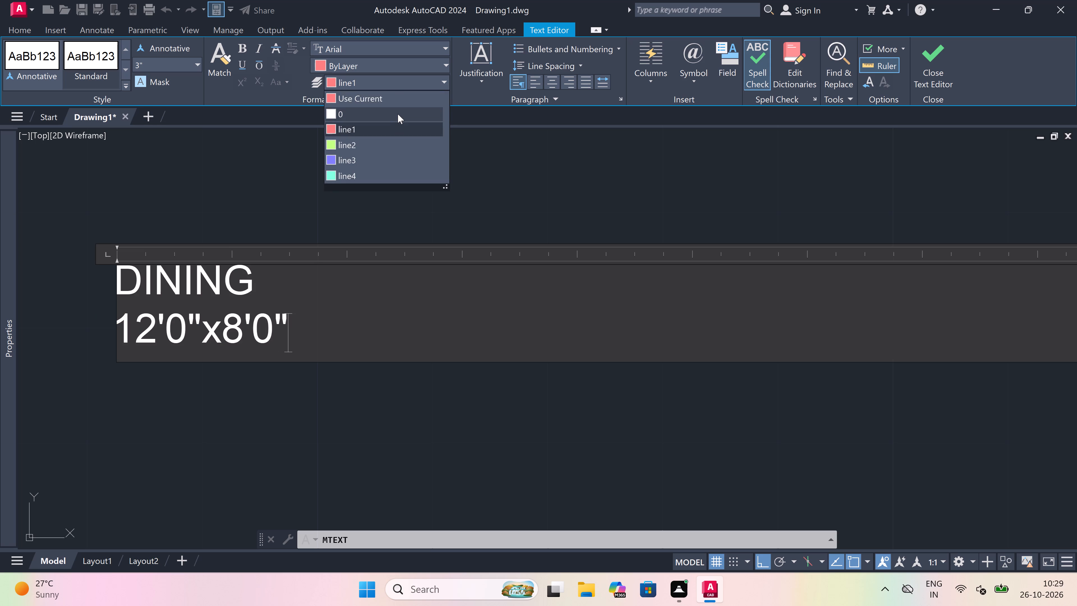
pyautogui.click(398, 114)
pyautogui.moveTo(288, 418); pyautogui.dragTo(309, 396)
pyautogui.scroll(-3, 340, 317)
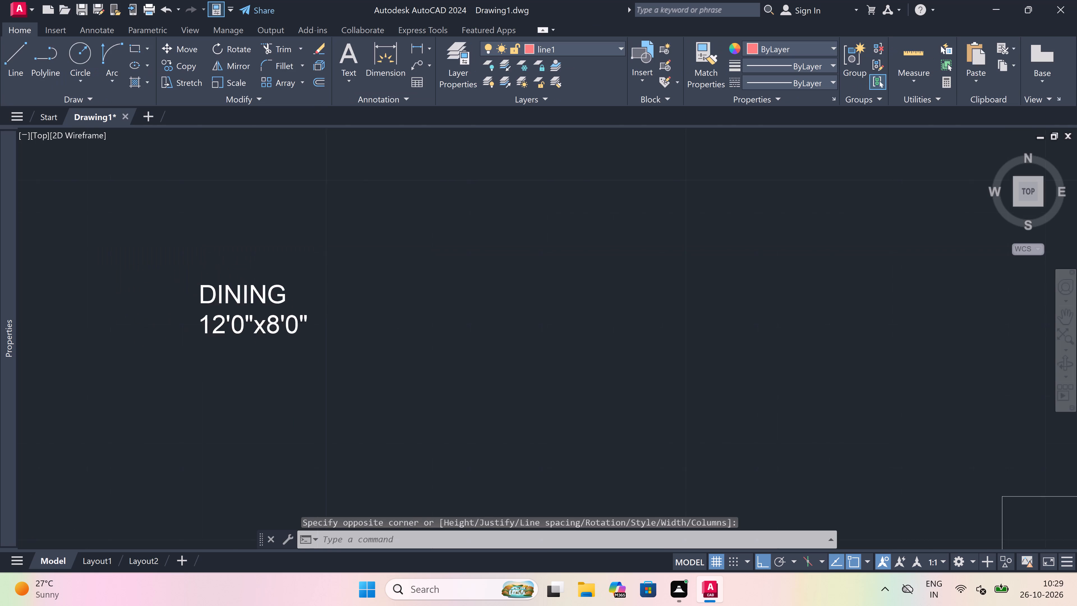
# Add a multiline text label reading BATH in the left unit's small central room, between the two bedrooms.
pyautogui.scroll(-2, 340, 317)
pyautogui.scroll(1, 209, 313)
pyautogui.press('space')
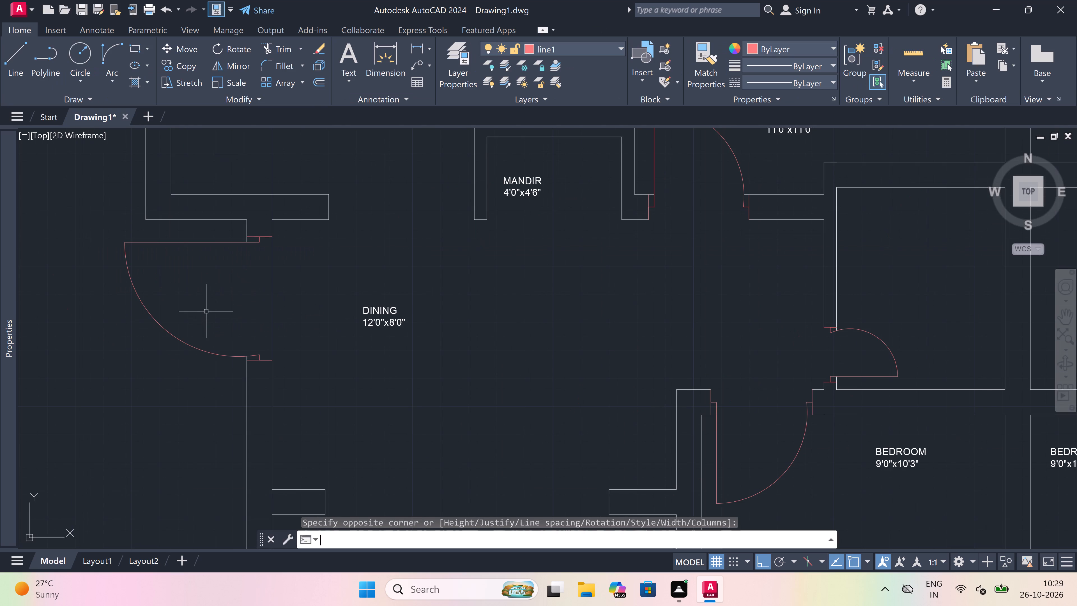
pyautogui.scroll(-4, 221, 306)
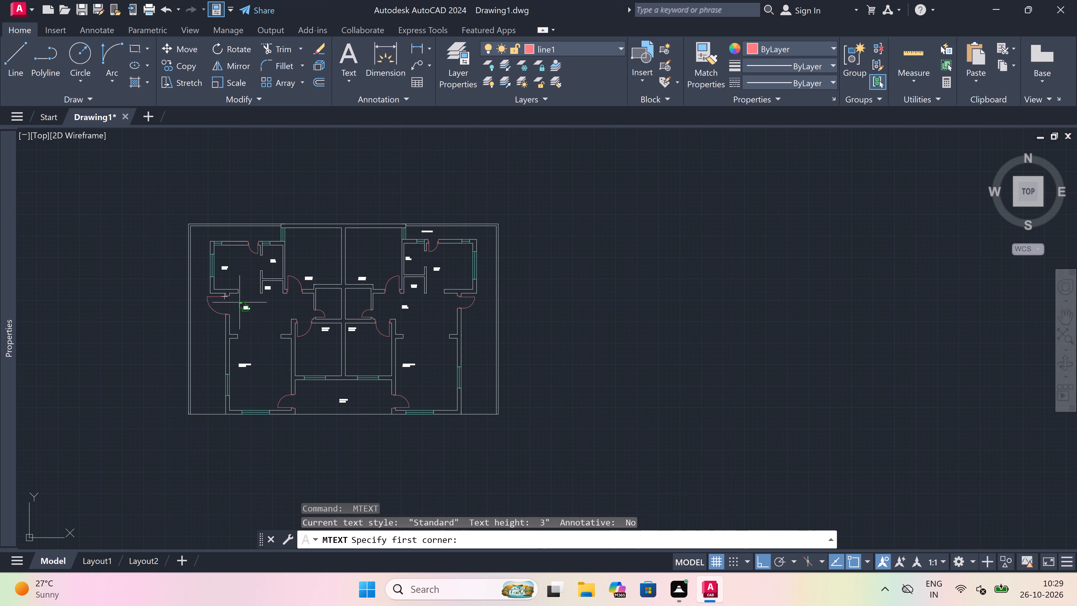
pyautogui.scroll(2, 302, 293)
pyautogui.scroll(2, 355, 303)
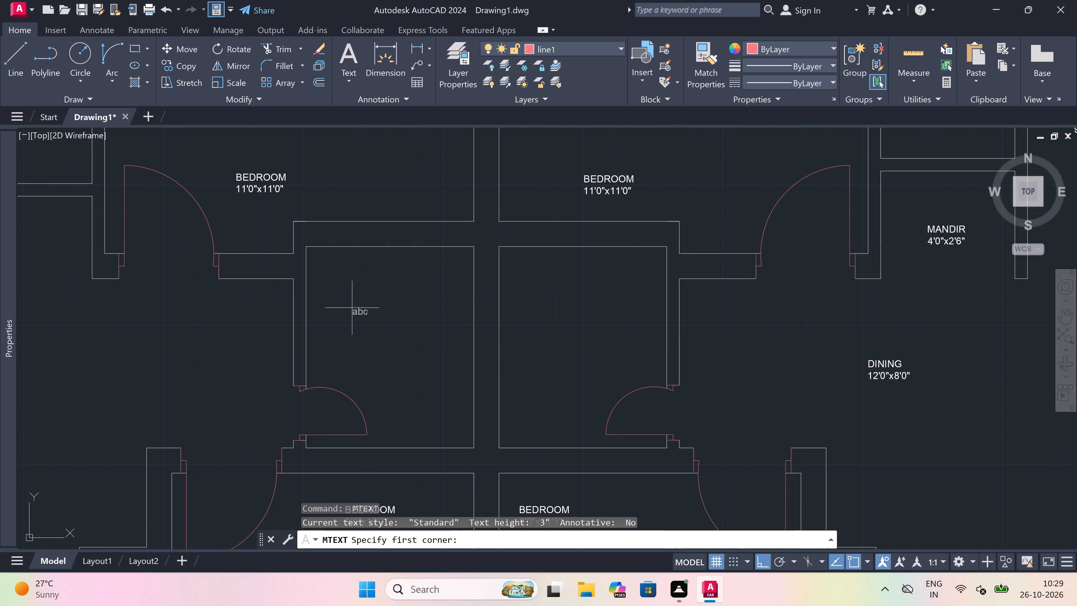
pyautogui.moveTo(348, 313); pyautogui.dragTo(388, 326)
pyautogui.click(799, 356)
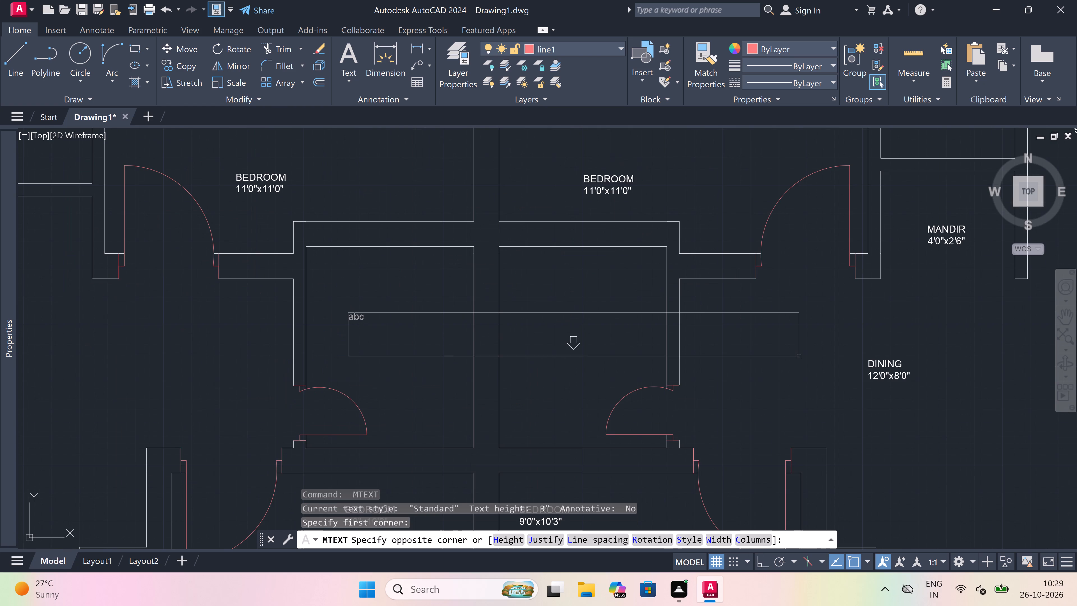
pyautogui.scroll(2, 405, 303)
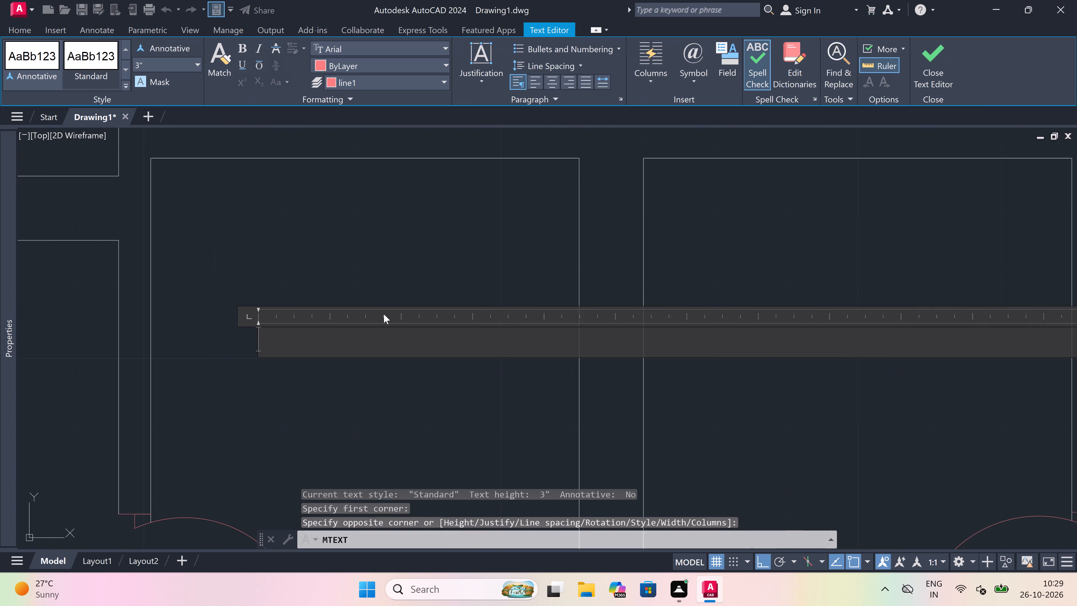
pyautogui.write('BA')
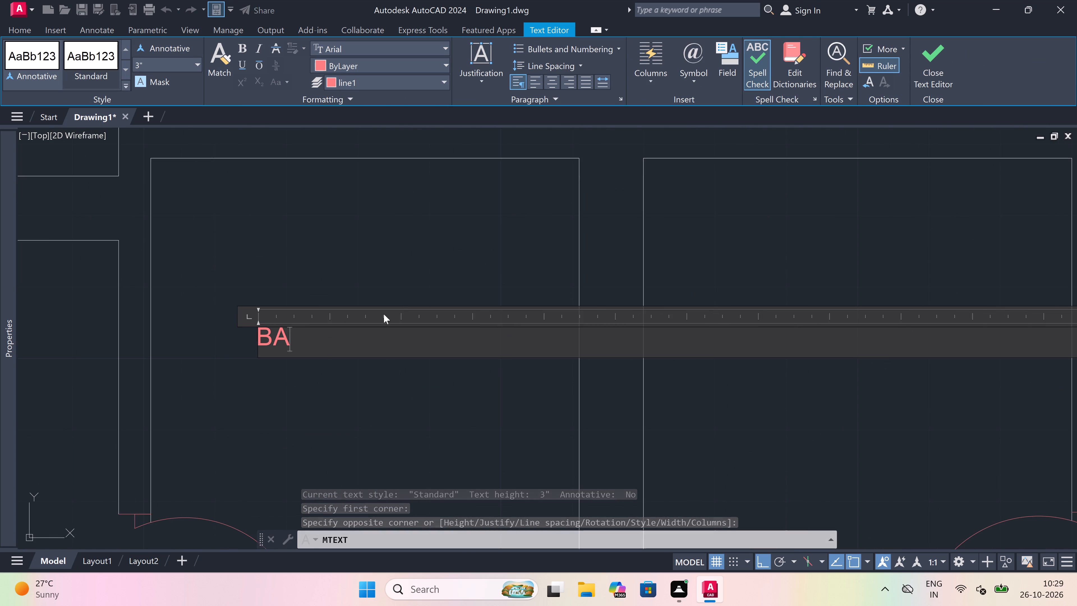
pyautogui.write('TH')
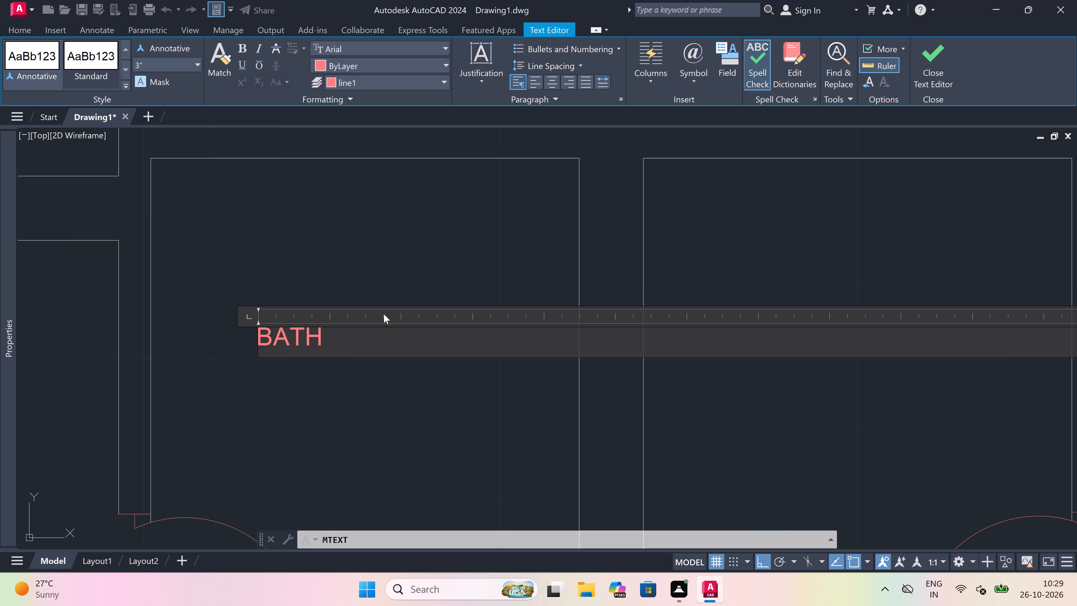
pyautogui.press('BackSpace')
pyautogui.press('h')
# Add the dimensions 5'0"x6'0" as the BATH label's second line and put the label on layer 0.
pyautogui.press('Return')
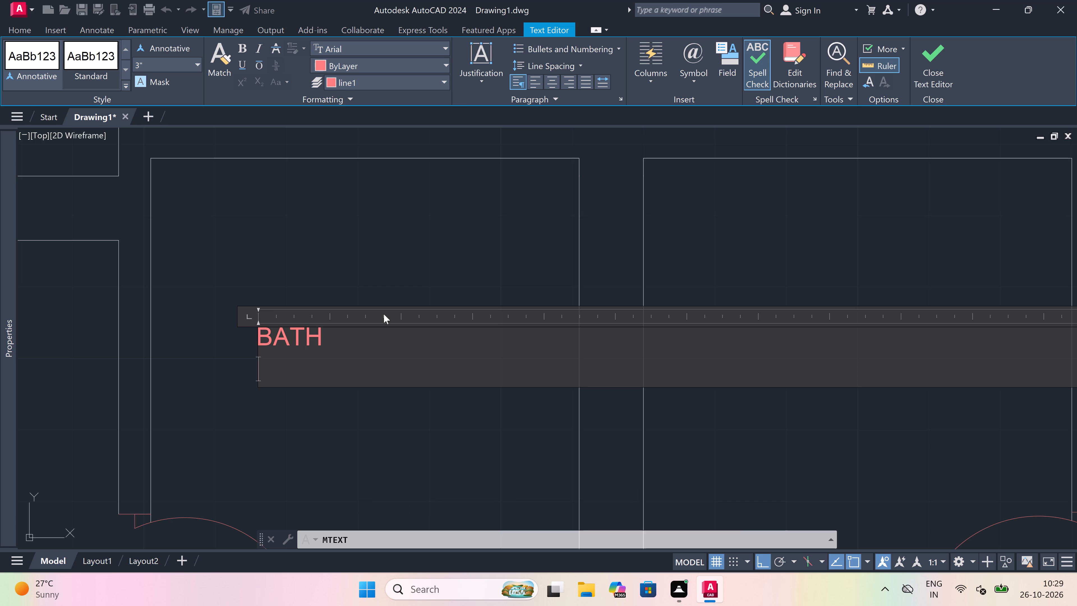
pyautogui.press('6')
pyautogui.press('BackSpace')
pyautogui.write("5'0")
pyautogui.write('"x')
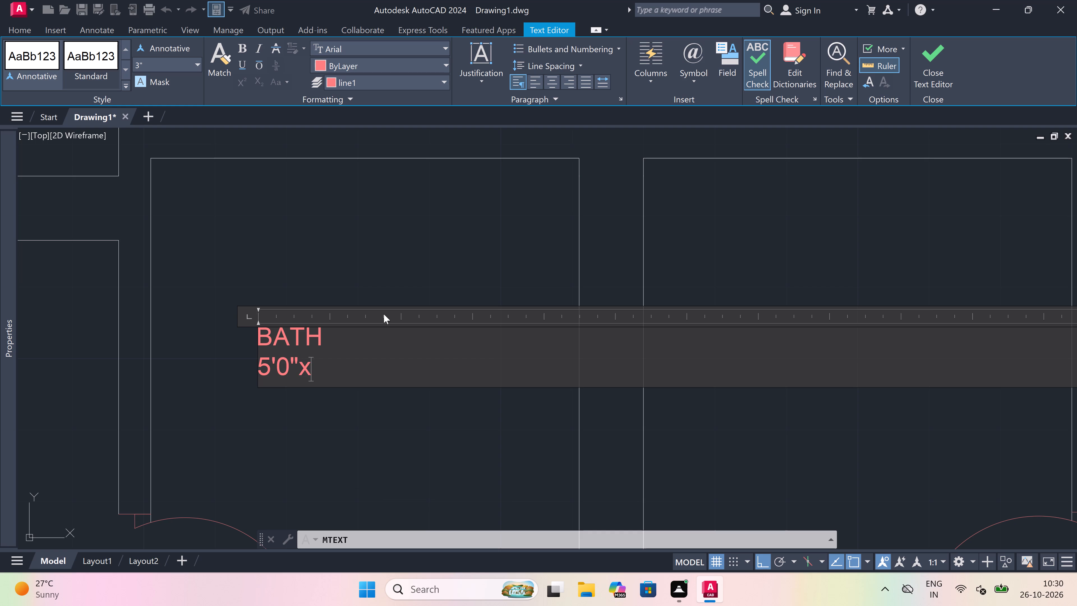
pyautogui.write('6\'0"')
pyautogui.click(400, 80)
pyautogui.click(382, 111)
pyautogui.click(360, 237)
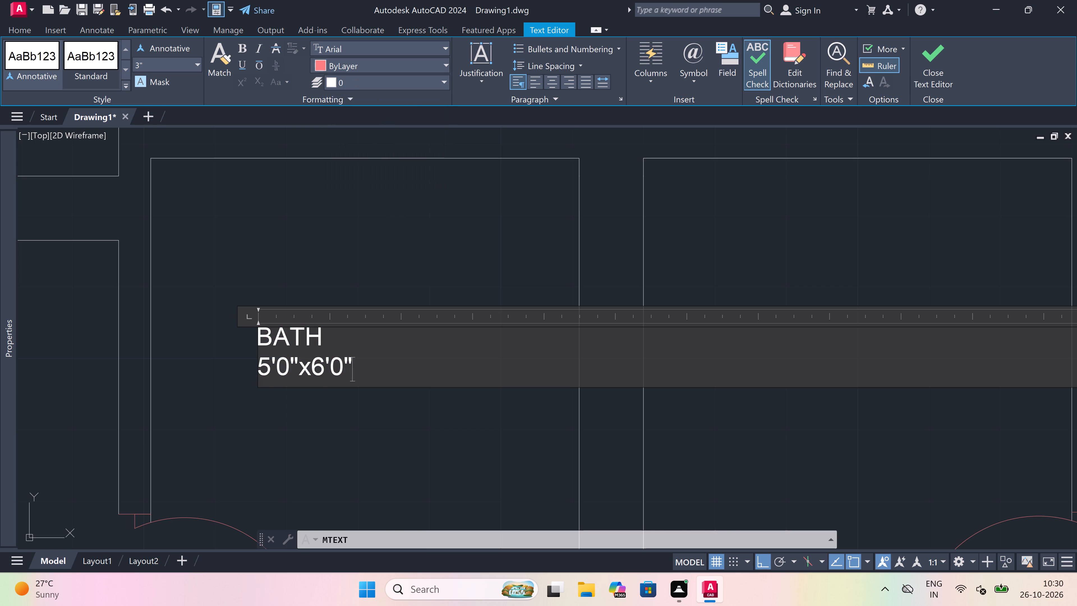
# Copy the BATH label about 6'-5" horizontally into the right unit's matching small central room.
pyautogui.scroll(-4, 360, 237)
pyautogui.scroll(1, 347, 262)
pyautogui.click(300, 303)
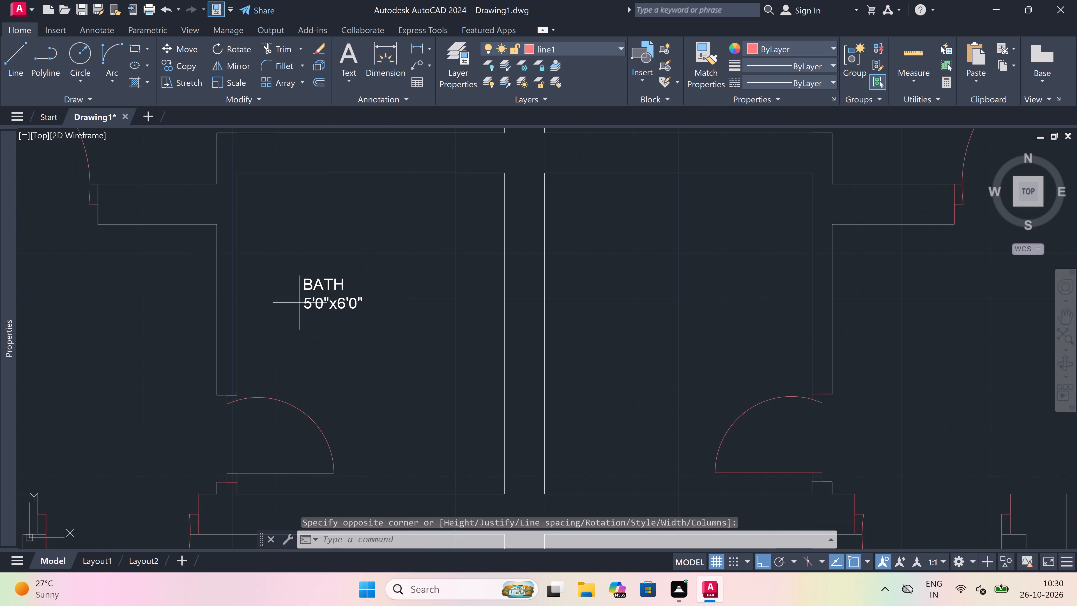
pyautogui.click(324, 252)
pyautogui.click(322, 265)
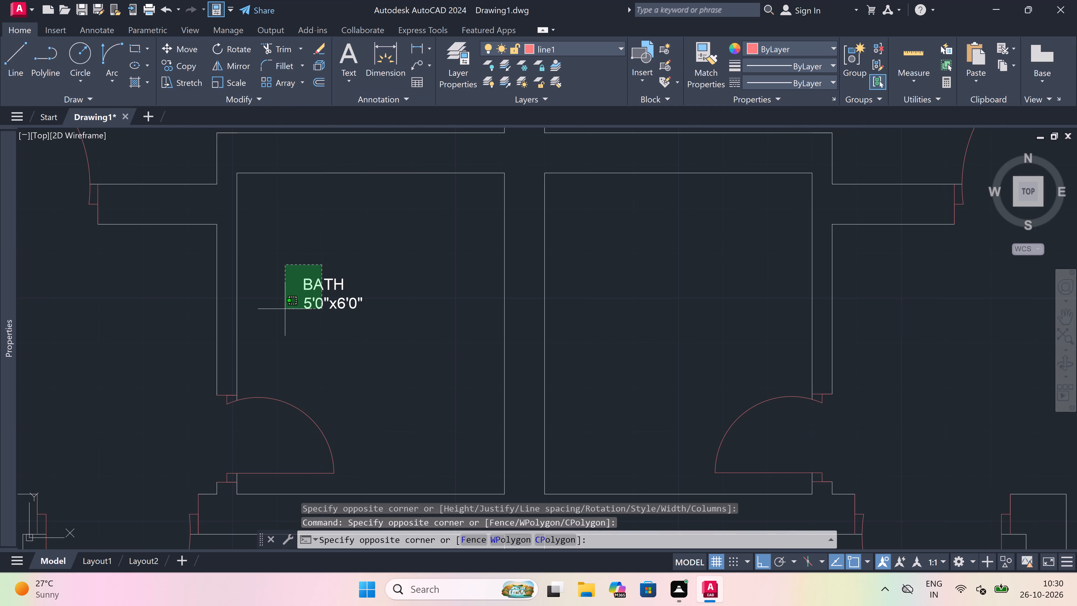
pyautogui.click(285, 309)
pyautogui.click(181, 64)
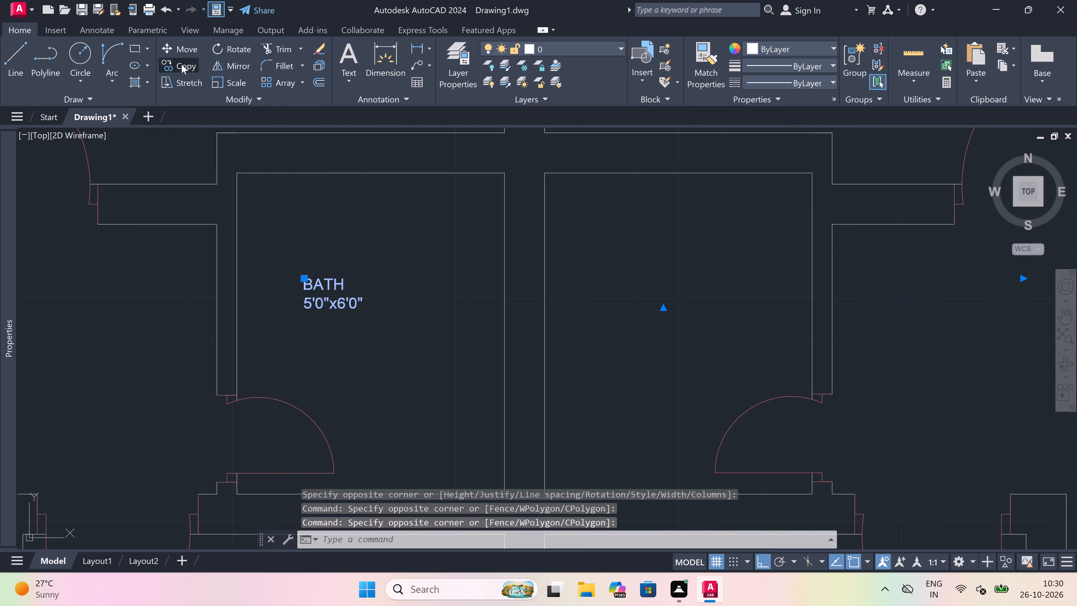
pyautogui.click(343, 298)
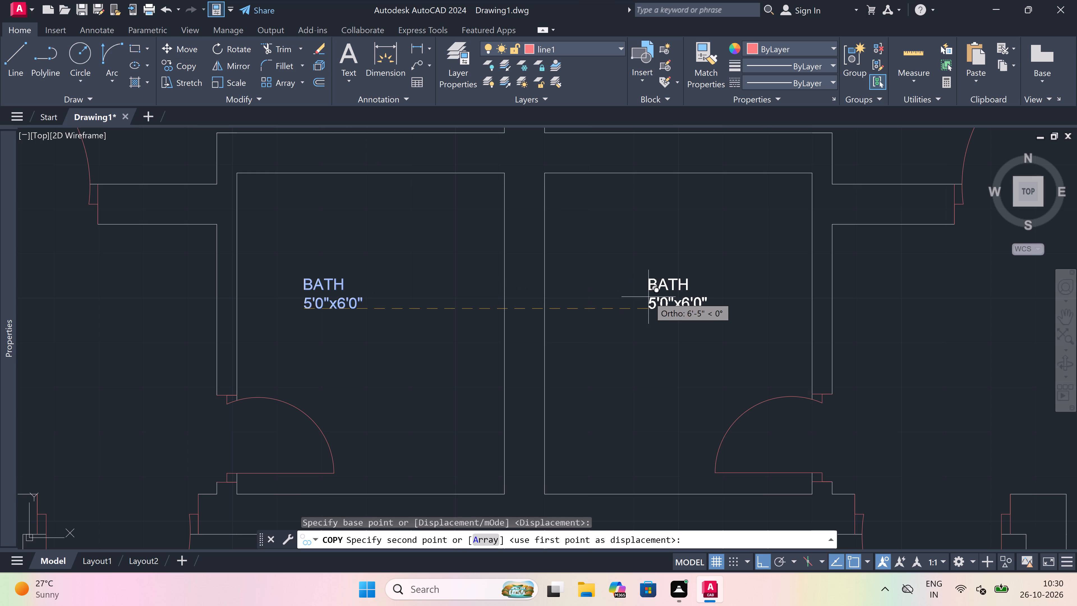
pyautogui.click(649, 297)
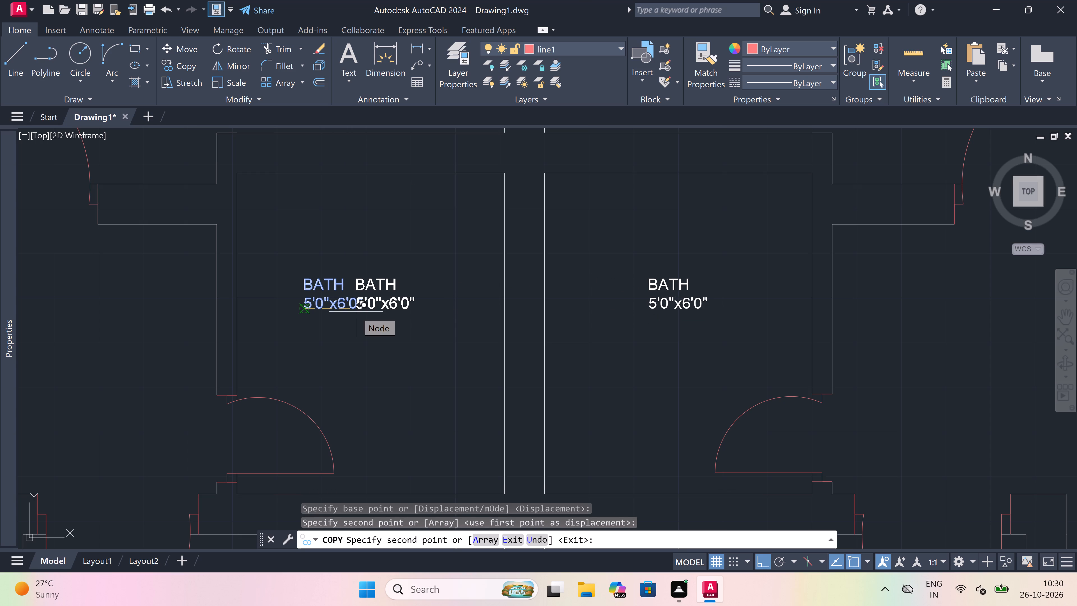
pyautogui.press('Escape')
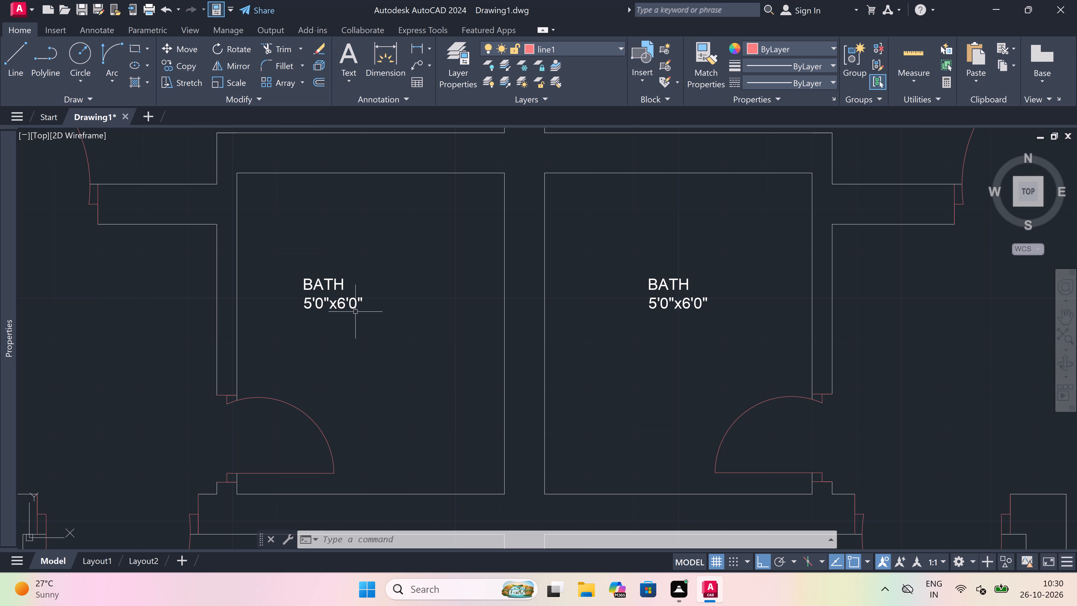
# Look over the whole floor plan, examining the room labels of both units for completeness and legibility.
pyautogui.scroll(-2, 331, 299)
pyautogui.scroll(-1, 413, 300)
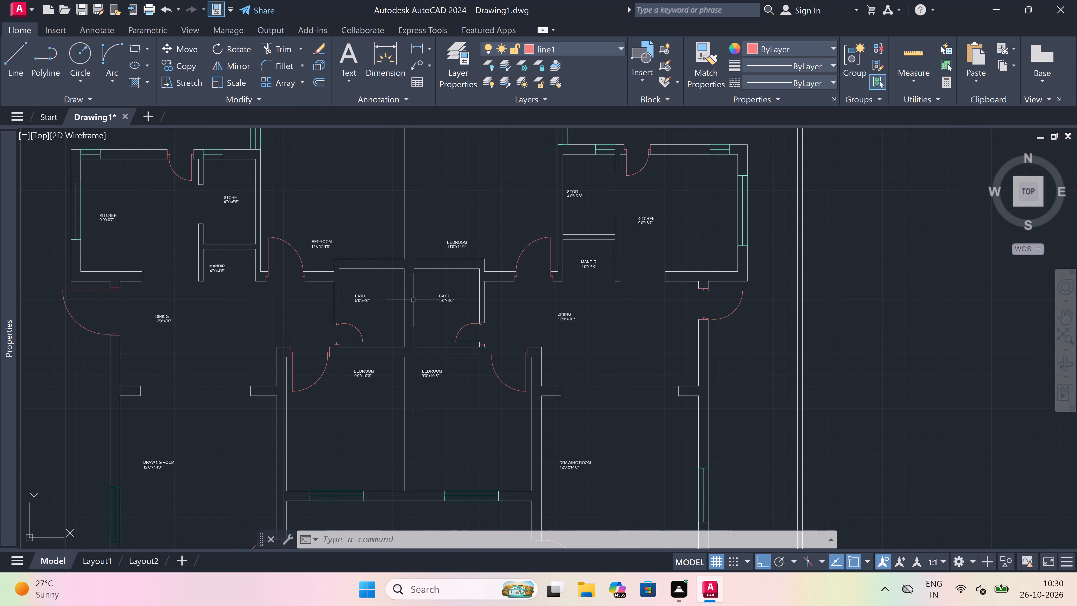
pyautogui.scroll(-3, 564, 300)
pyautogui.scroll(2, 479, 339)
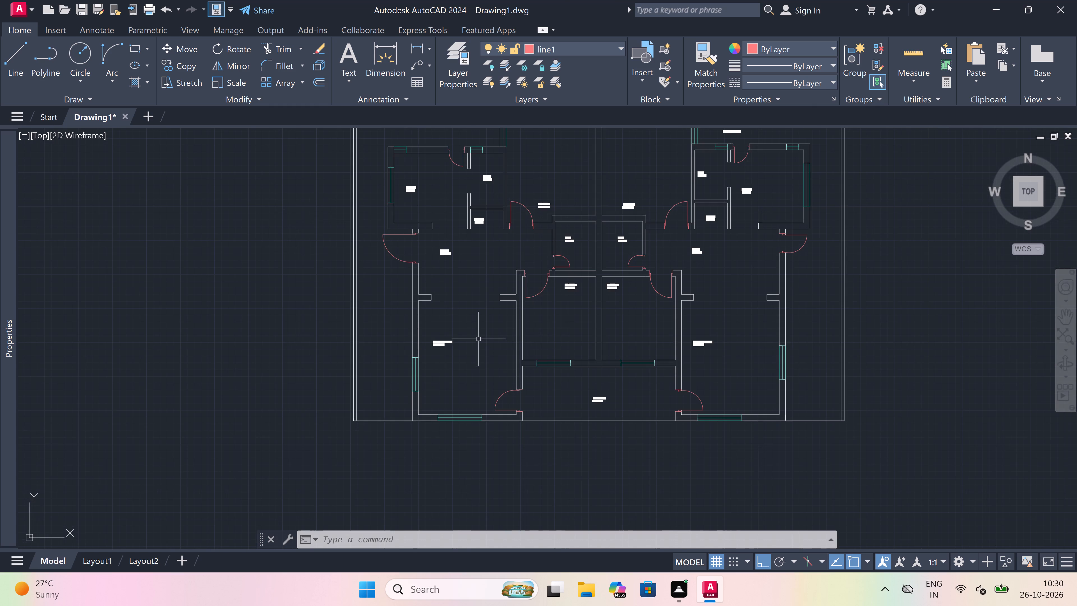
pyautogui.scroll(-1, 484, 336)
pyautogui.scroll(2, 438, 262)
pyautogui.scroll(-2, 438, 262)
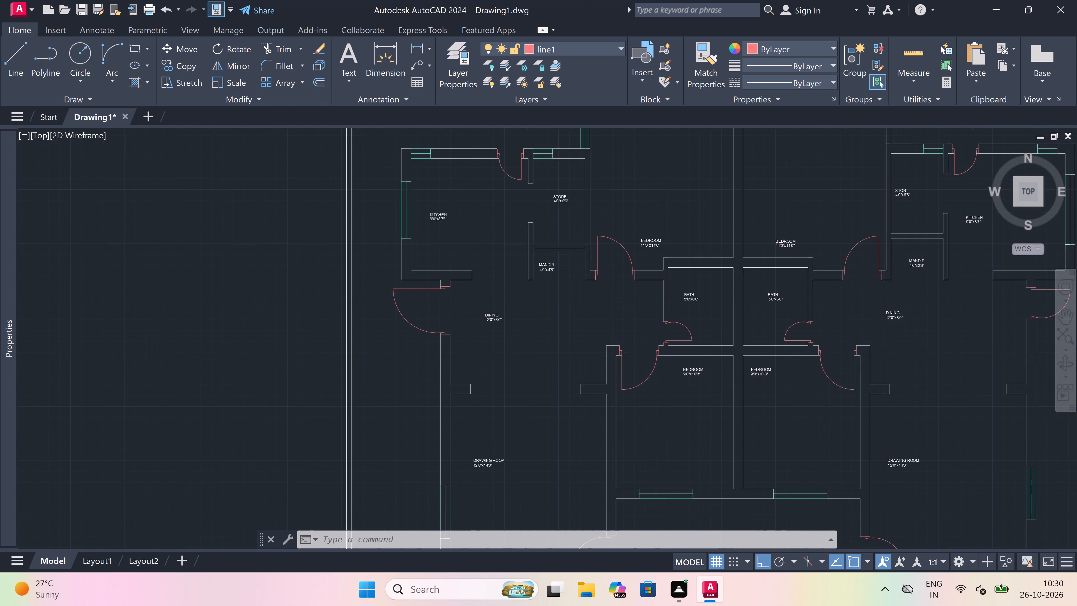
pyautogui.scroll(-1, 438, 262)
pyautogui.scroll(2, 518, 242)
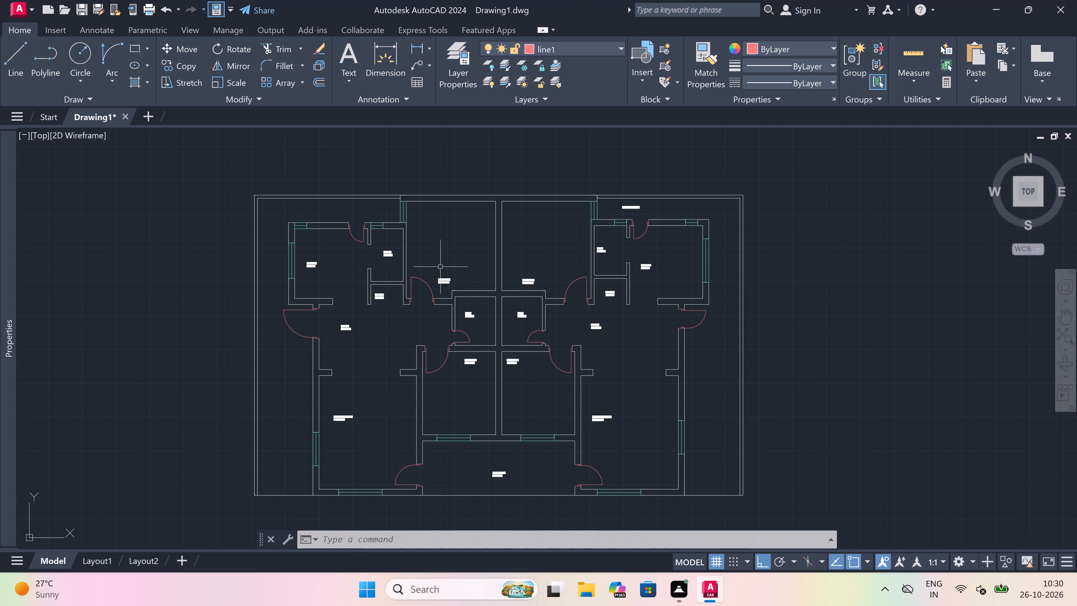
pyautogui.scroll(2, 436, 261)
pyautogui.scroll(-3, 436, 260)
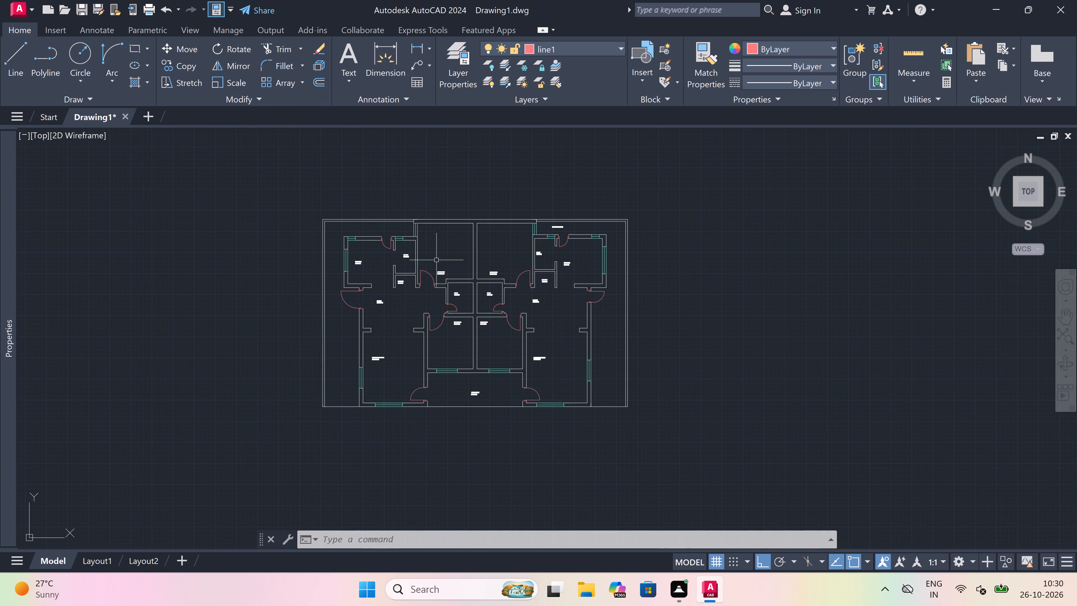
# Select all text labels similar to the left unit's 9'0"x10'3" BEDROOM label and set their text height to 5".
pyautogui.scroll(3, 437, 327)
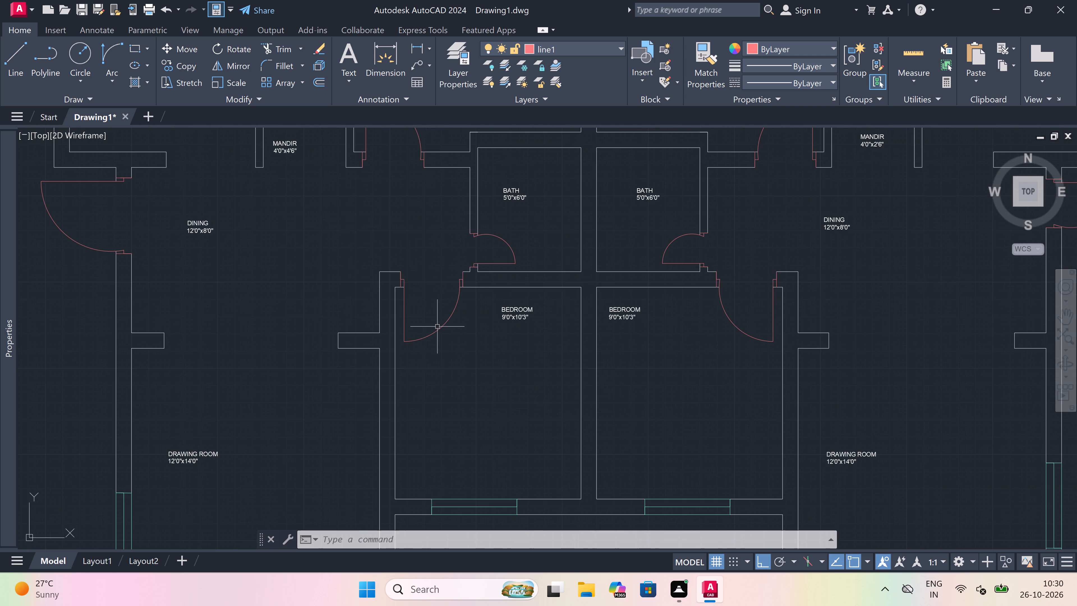
pyautogui.scroll(1, 498, 316)
pyautogui.click(533, 312)
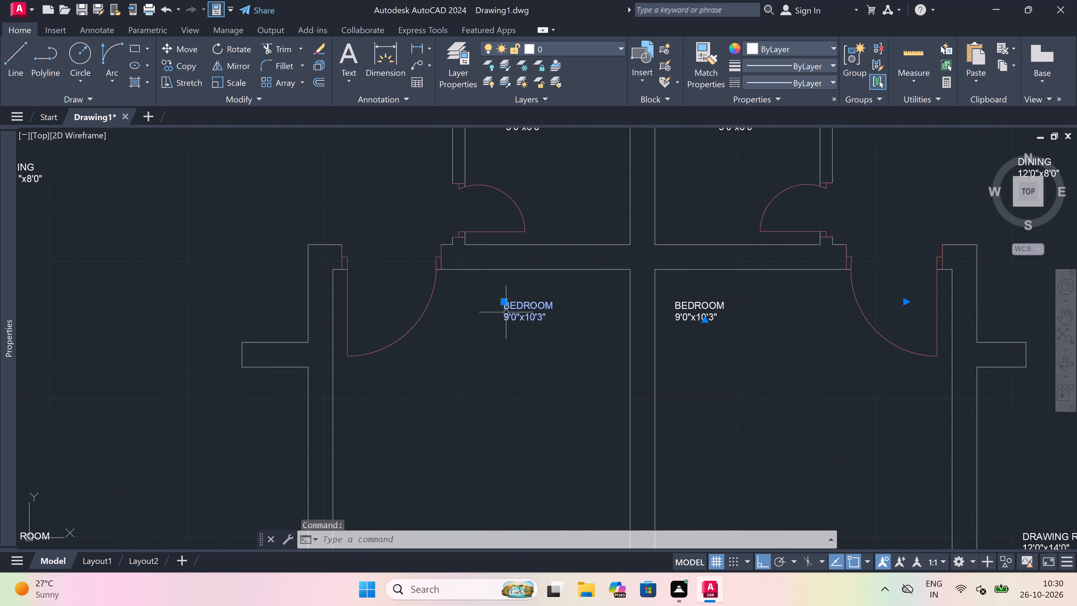
pyautogui.rightClick(475, 320)
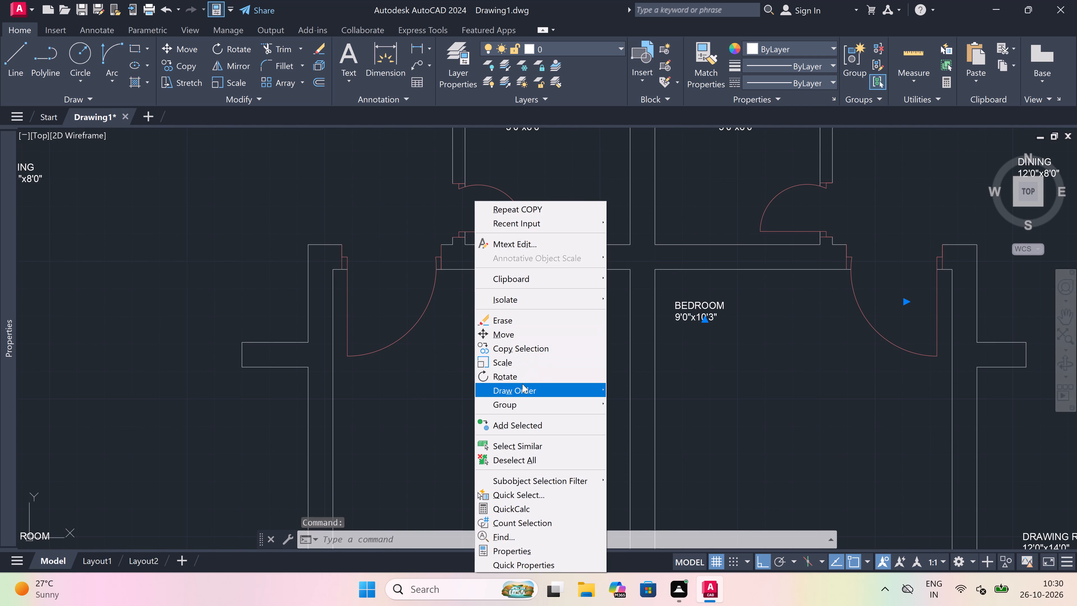
pyautogui.click(551, 444)
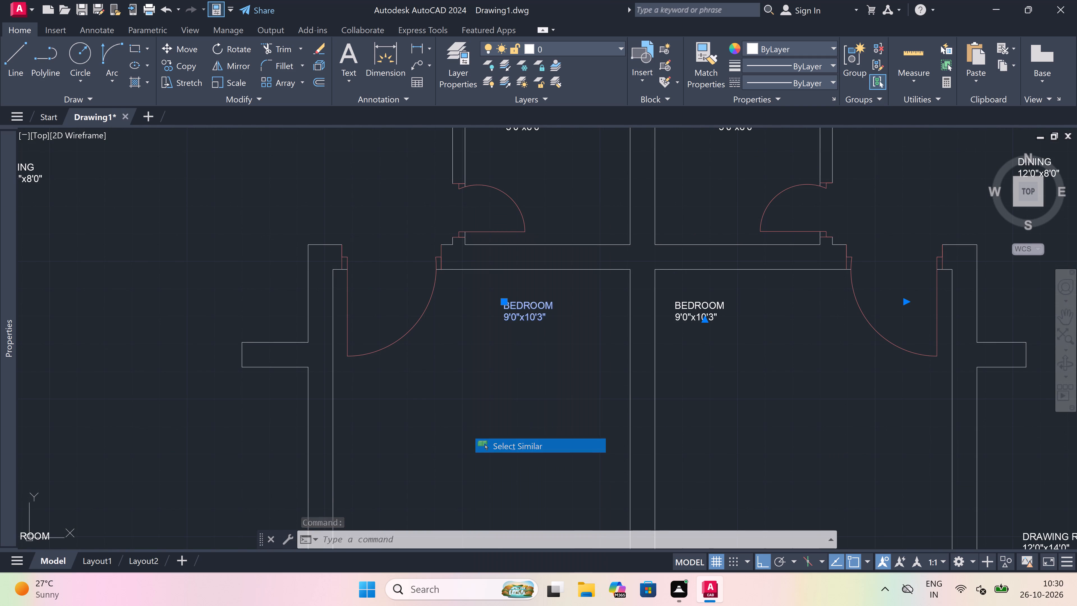
pyautogui.rightClick(476, 382)
pyautogui.click(495, 361)
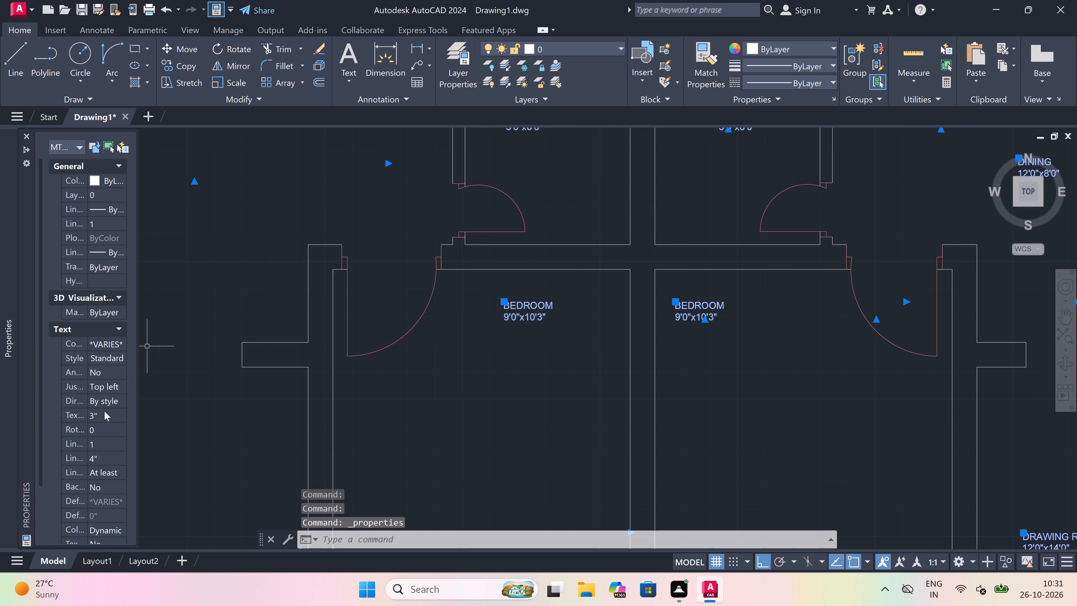
pyautogui.click(103, 419)
pyautogui.press('BackSpace')
pyautogui.press('BackSpace')
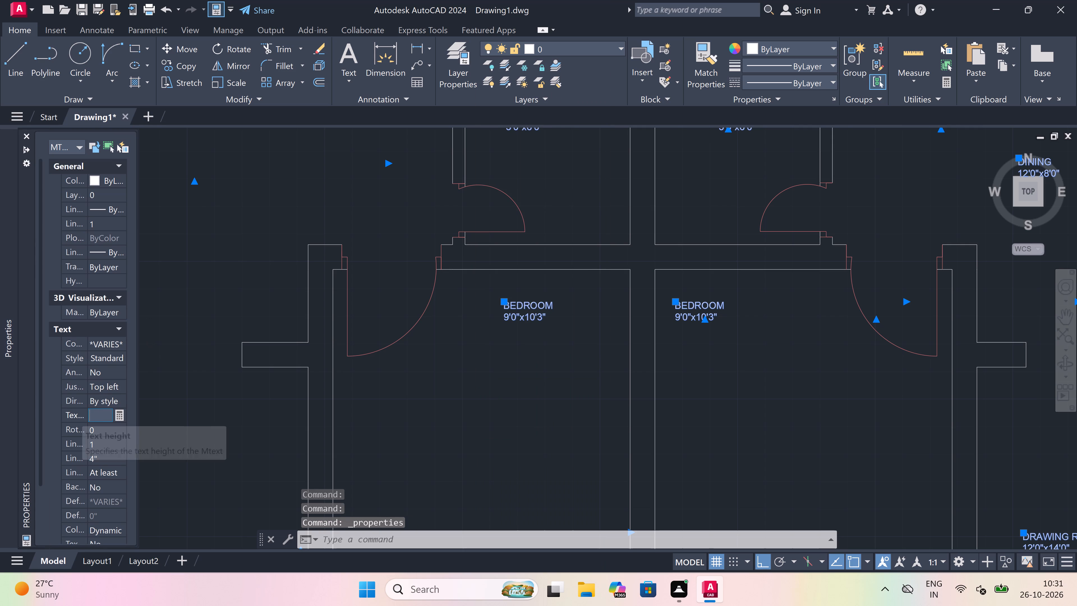
pyautogui.write('5"')
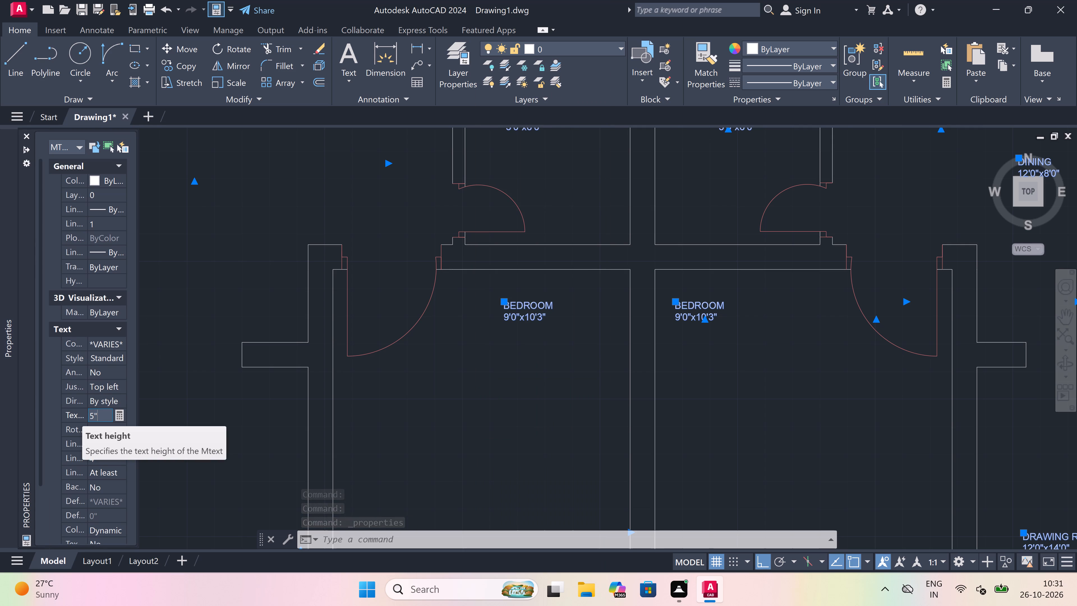
pyautogui.click(240, 275)
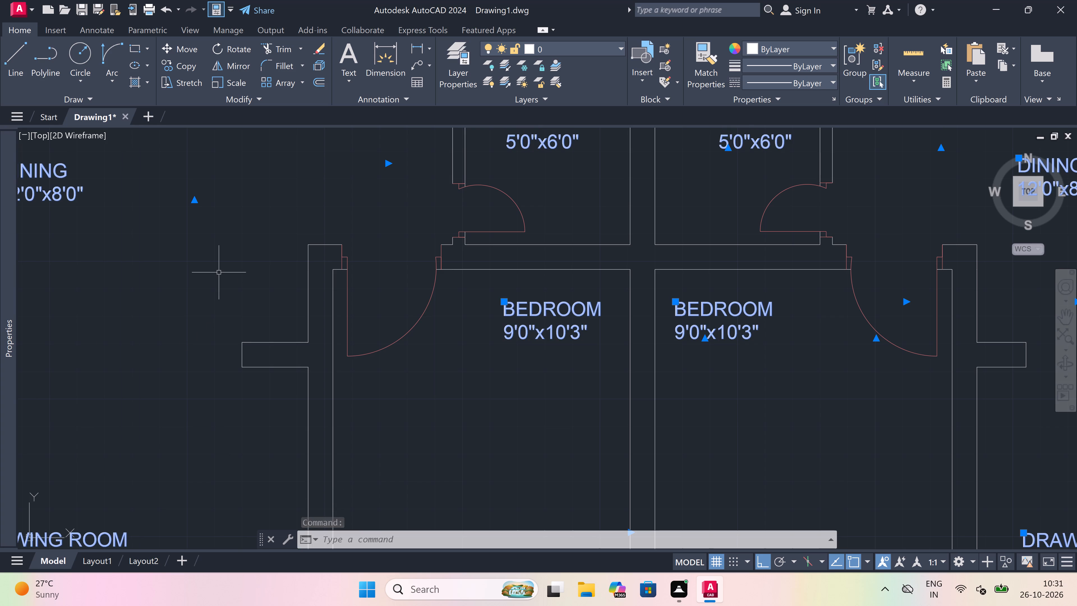
pyautogui.scroll(-3, 416, 270)
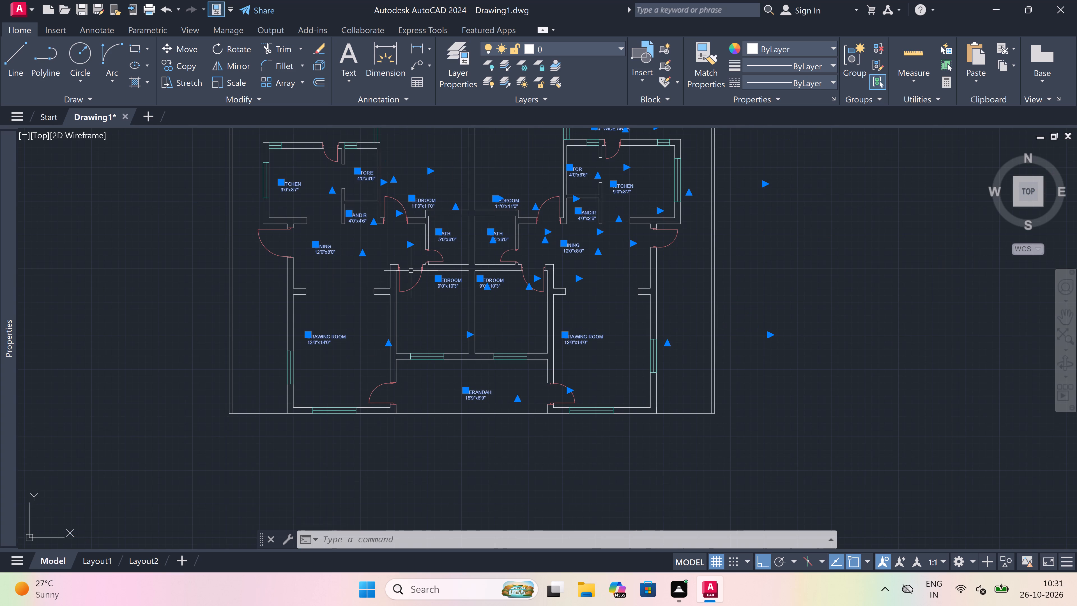
pyautogui.press('Escape')
pyautogui.scroll(-2, 405, 273)
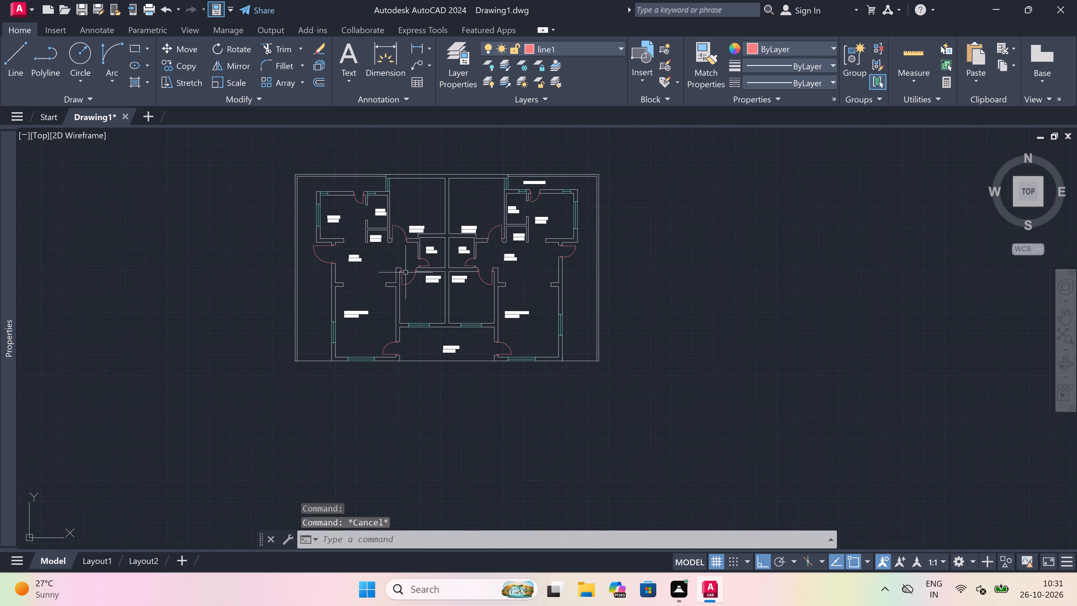
pyautogui.scroll(3, 412, 226)
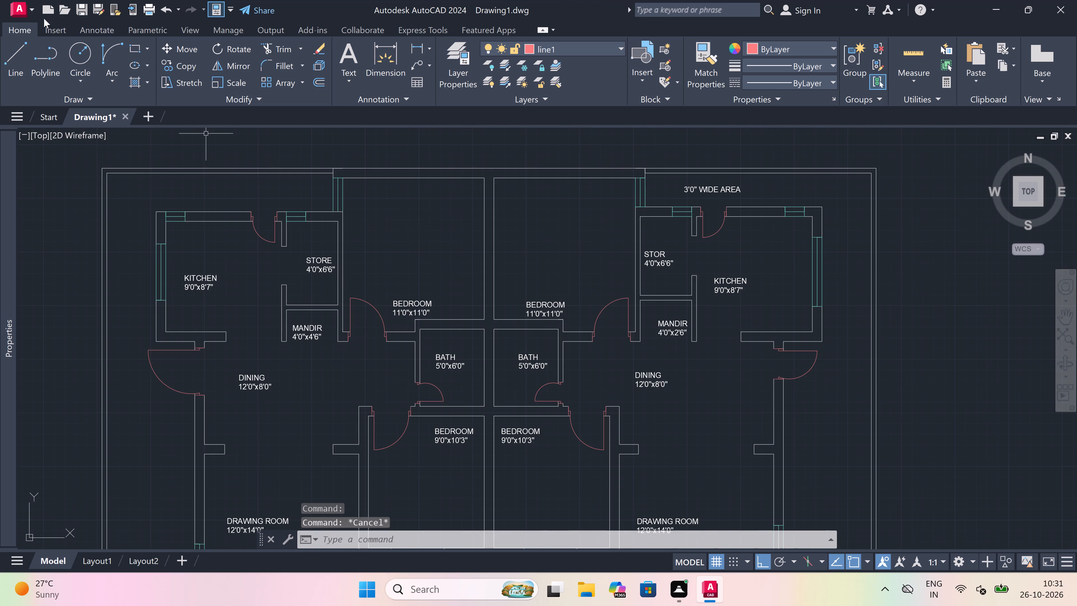
# Open the recent drawing FIRST FLOOR PLAN -1 26-10-26.dwg.
pyautogui.click(19, 7)
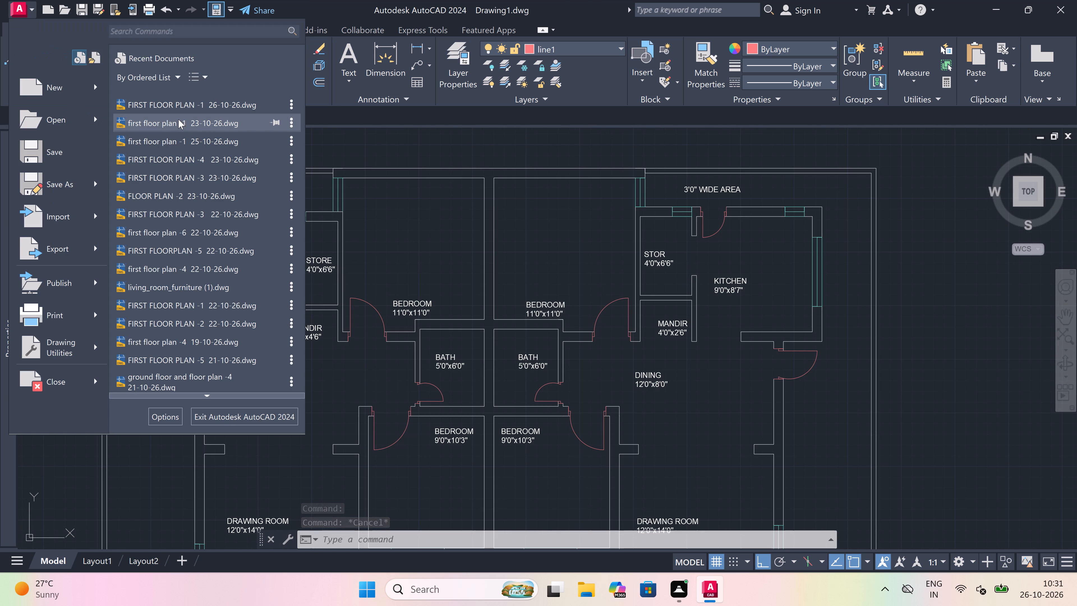
pyautogui.doubleClick(192, 101)
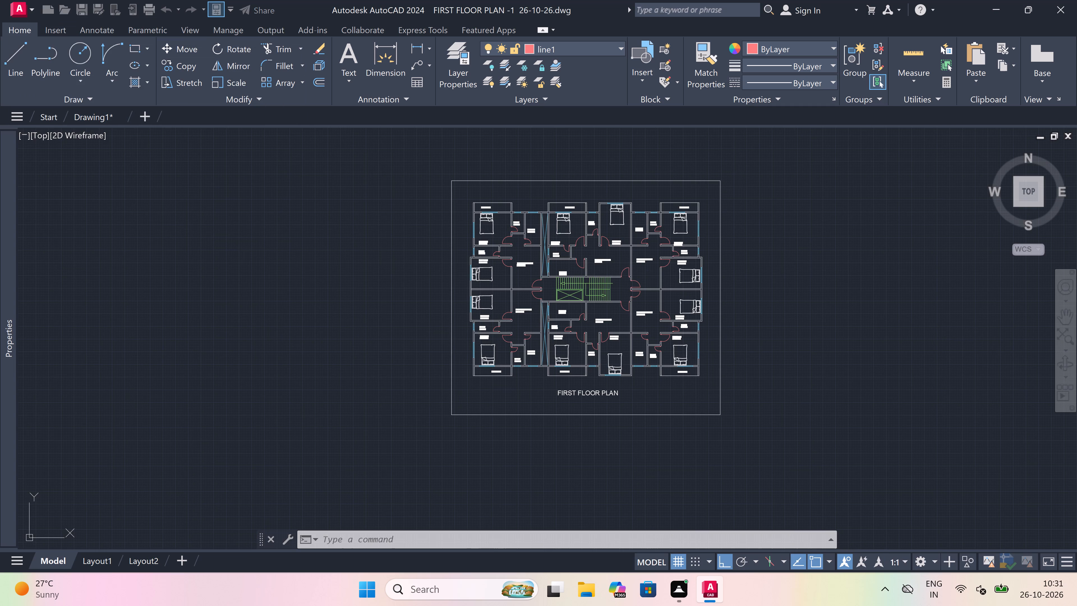
# Copy the double bed from the upper-left 12'0"x10'6" BEDROOM of the first floor plan to the clipboard.
pyautogui.scroll(3, 483, 205)
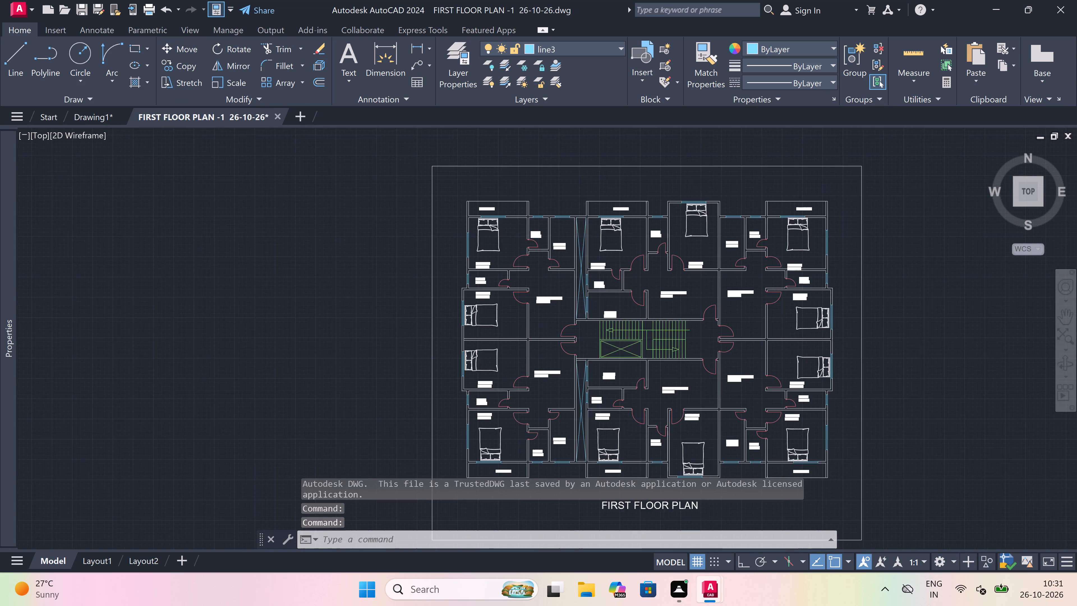
pyautogui.scroll(3, 542, 253)
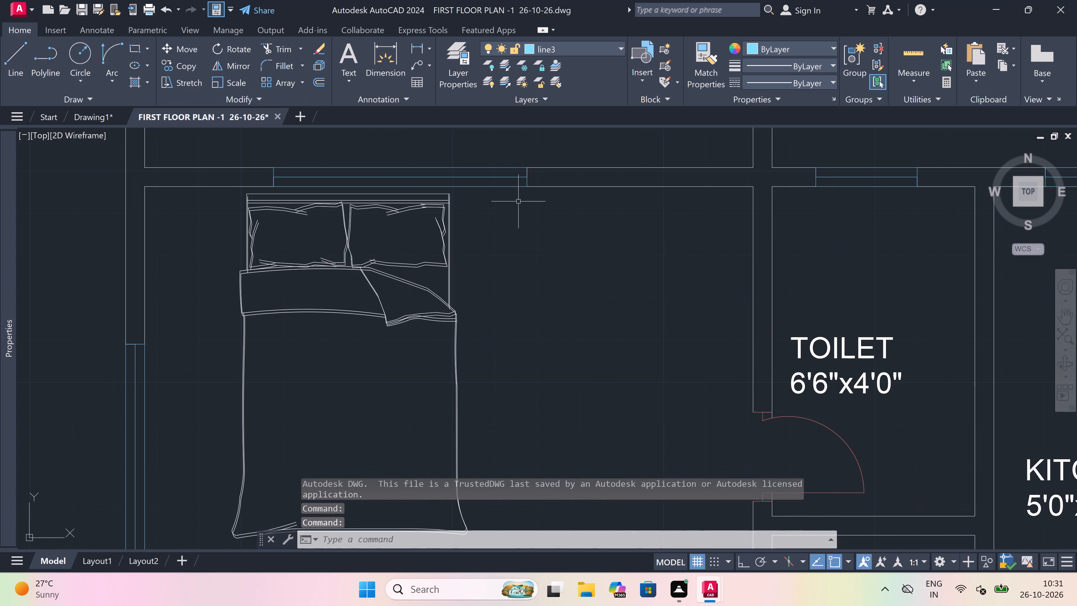
pyautogui.moveTo(517, 194); pyautogui.dragTo(510, 195)
pyautogui.scroll(-3, 313, 269)
pyautogui.scroll(3, 283, 324)
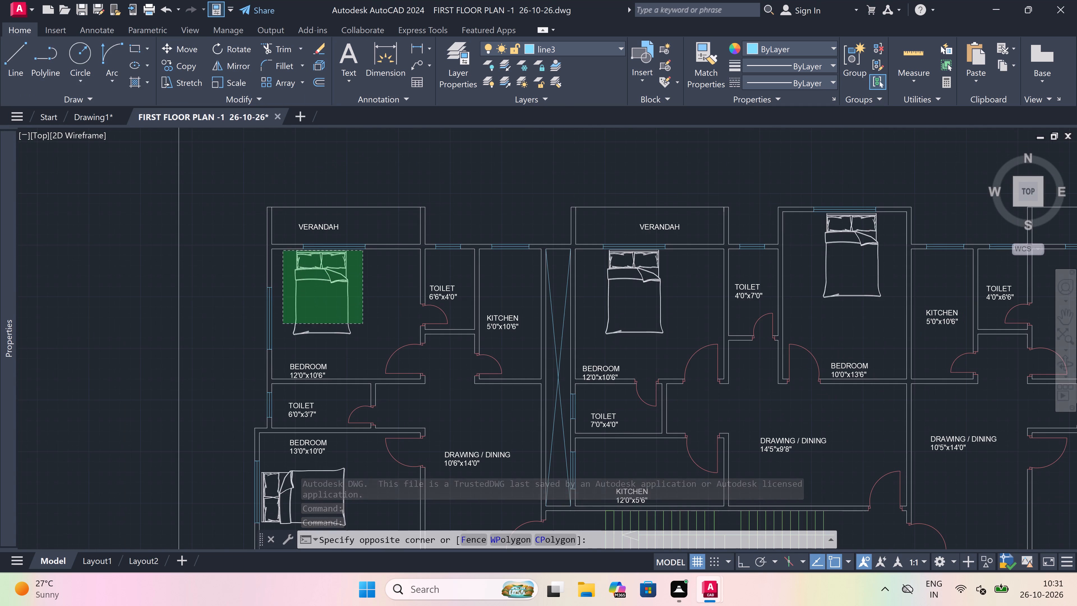
pyautogui.click(277, 374)
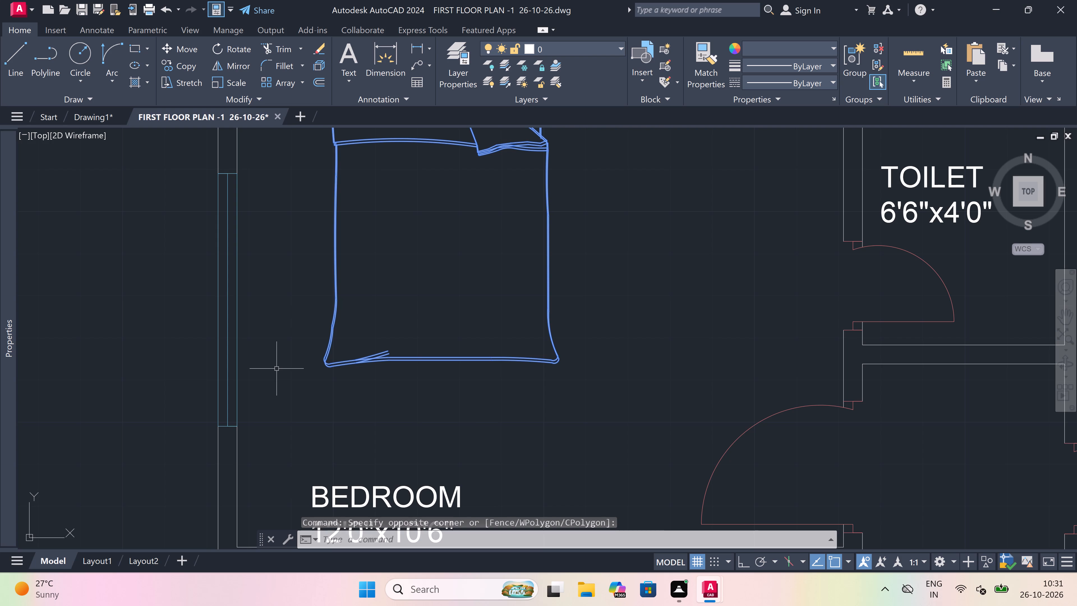
pyautogui.hotkey('ctrl', 'c')
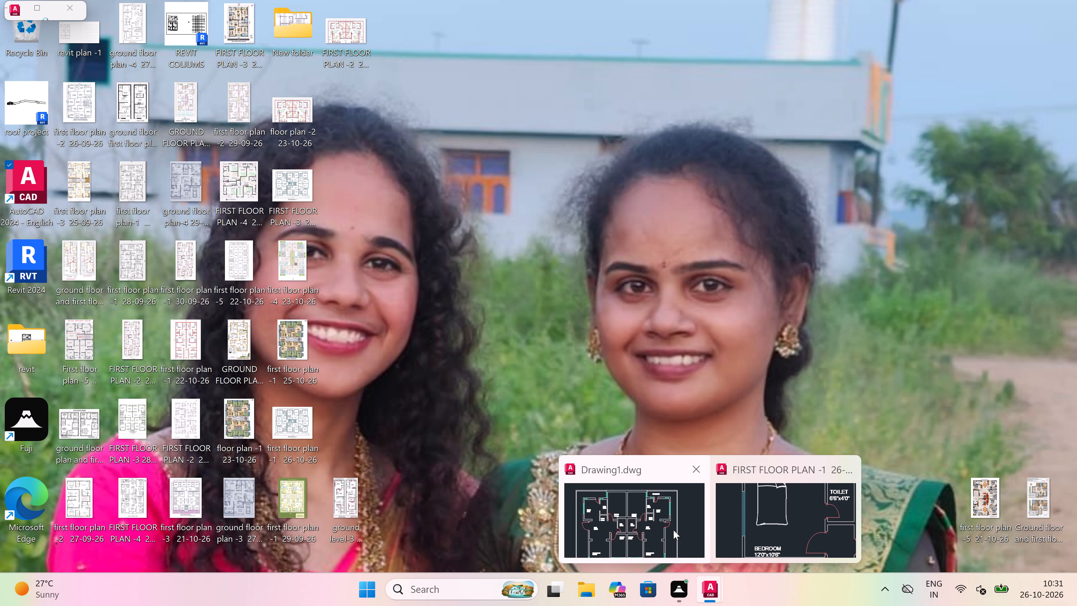
# Switch to Drawing1 and paste the bed into the left unit's 11'0"x11'0" BEDROOM, its headboard near the top wall.
pyautogui.click(673, 530)
pyautogui.hotkey('ctrl', 'v')
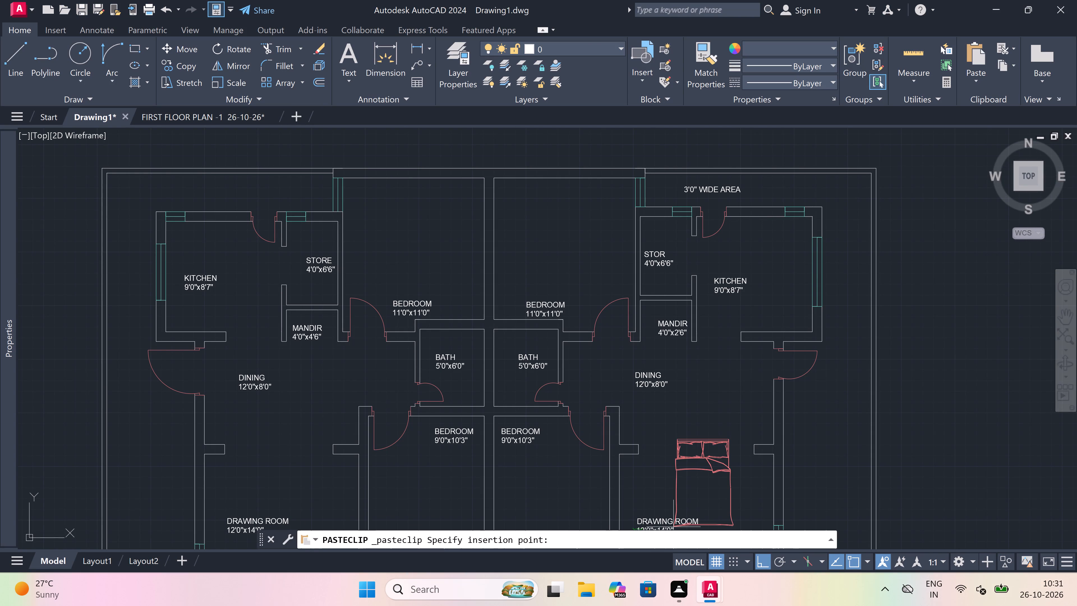
pyautogui.scroll(2, 366, 266)
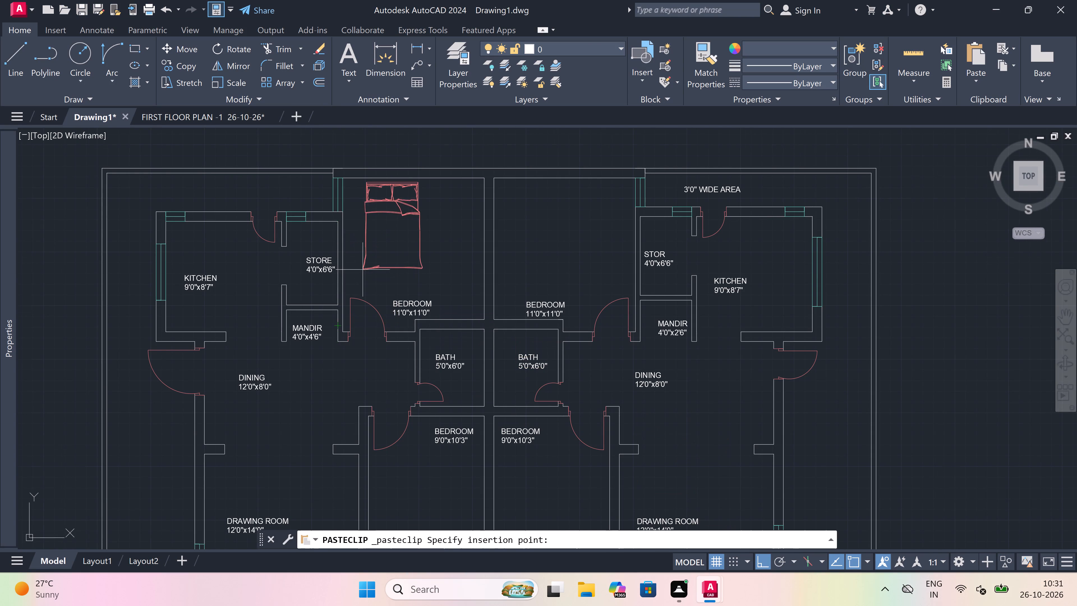
pyautogui.scroll(-3, 381, 313)
pyautogui.scroll(3, 389, 265)
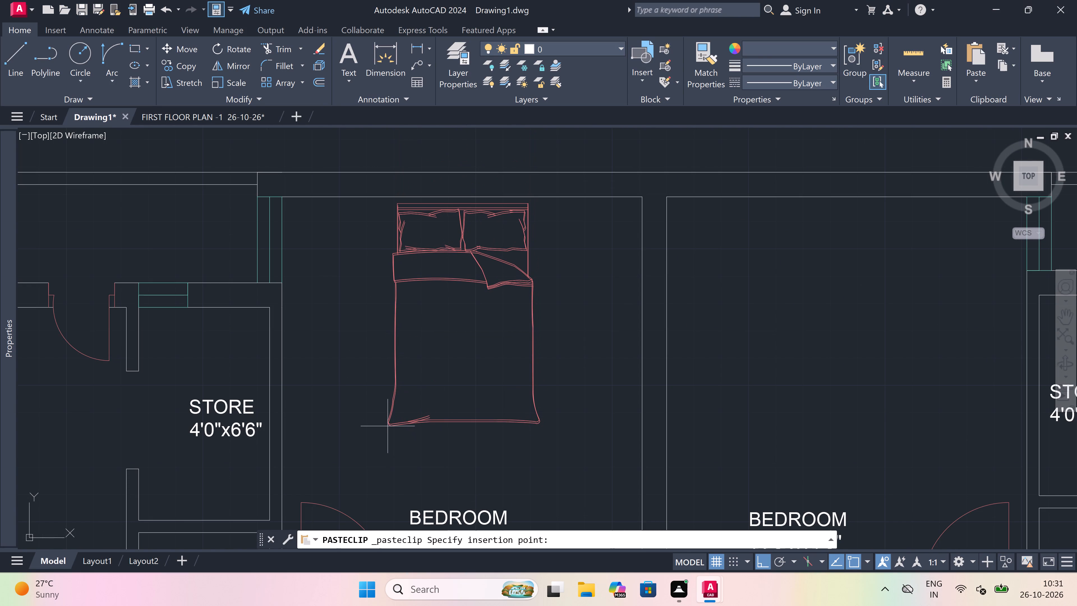
pyautogui.click(388, 426)
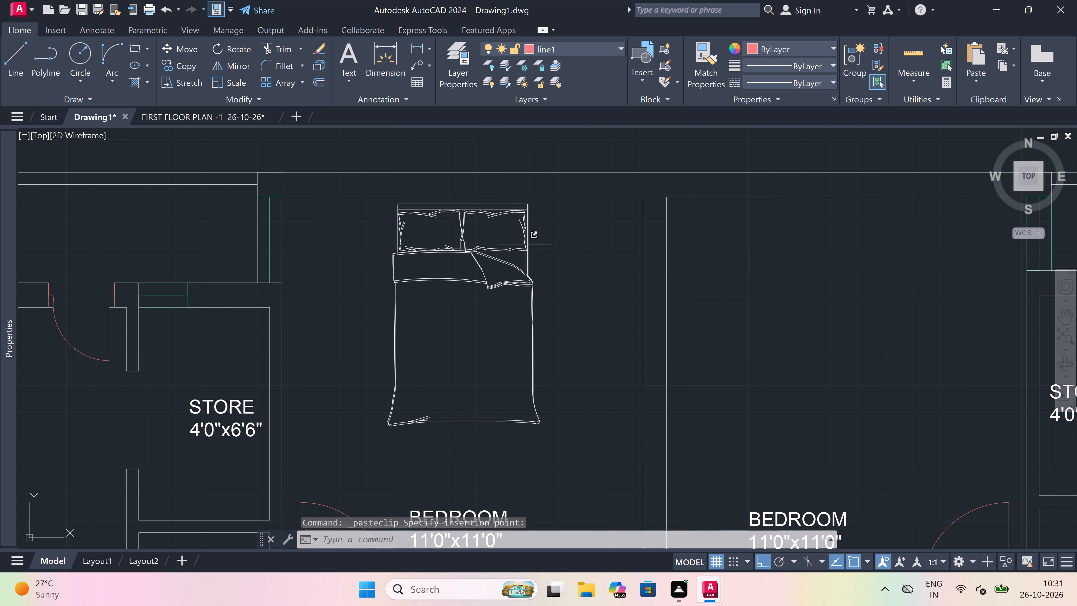
# Copy the bed horizontally into the right unit's 11'0"x11'0" BEDROOM, keeping its headboard near the top wall.
pyautogui.scroll(3, 533, 208)
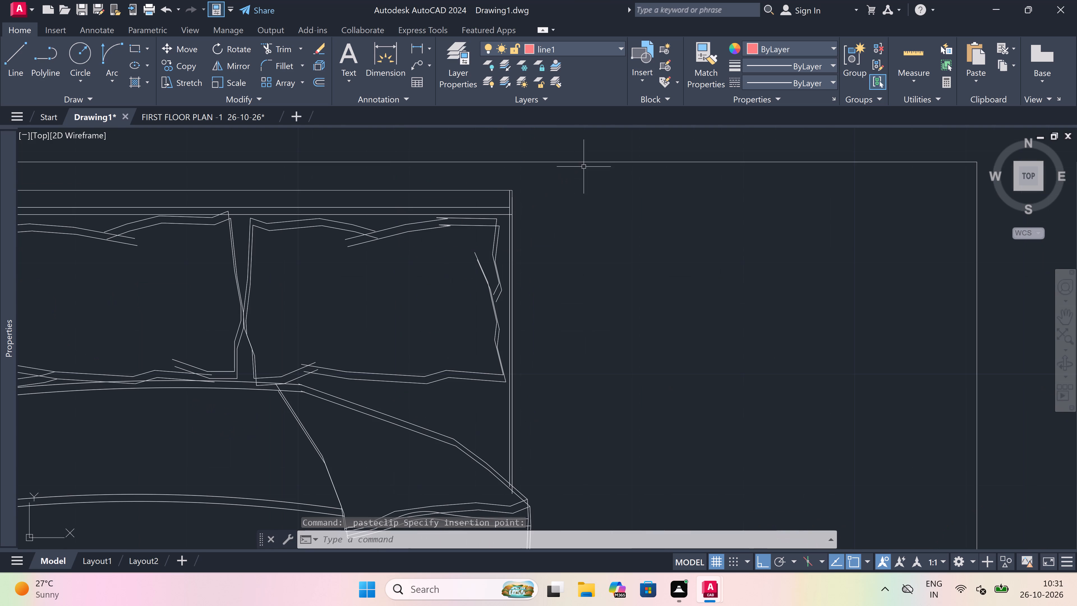
pyautogui.click(584, 169)
pyautogui.scroll(-4, 584, 169)
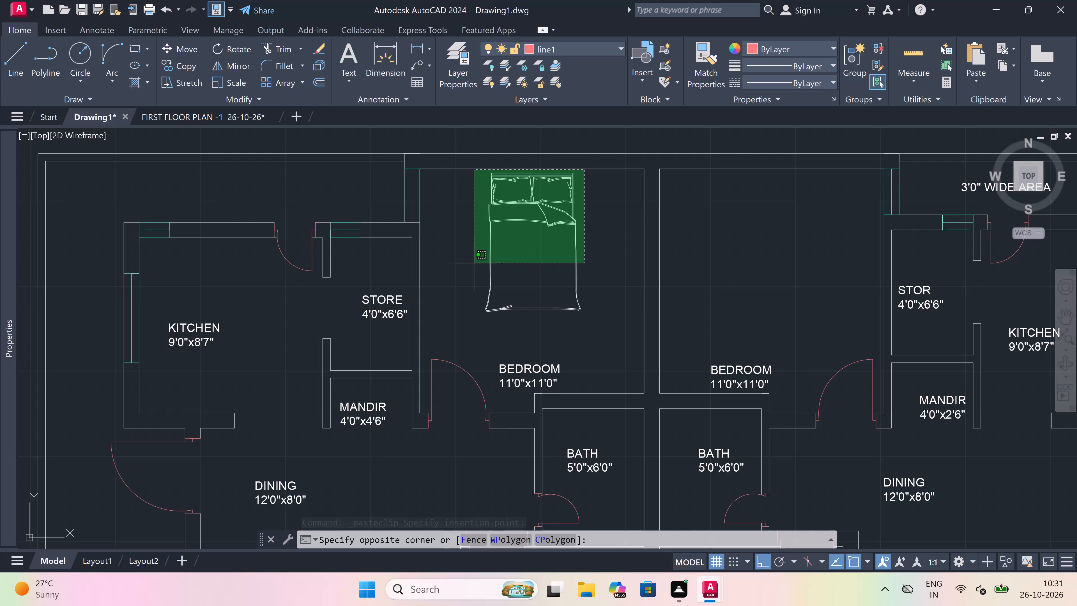
pyautogui.click(468, 322)
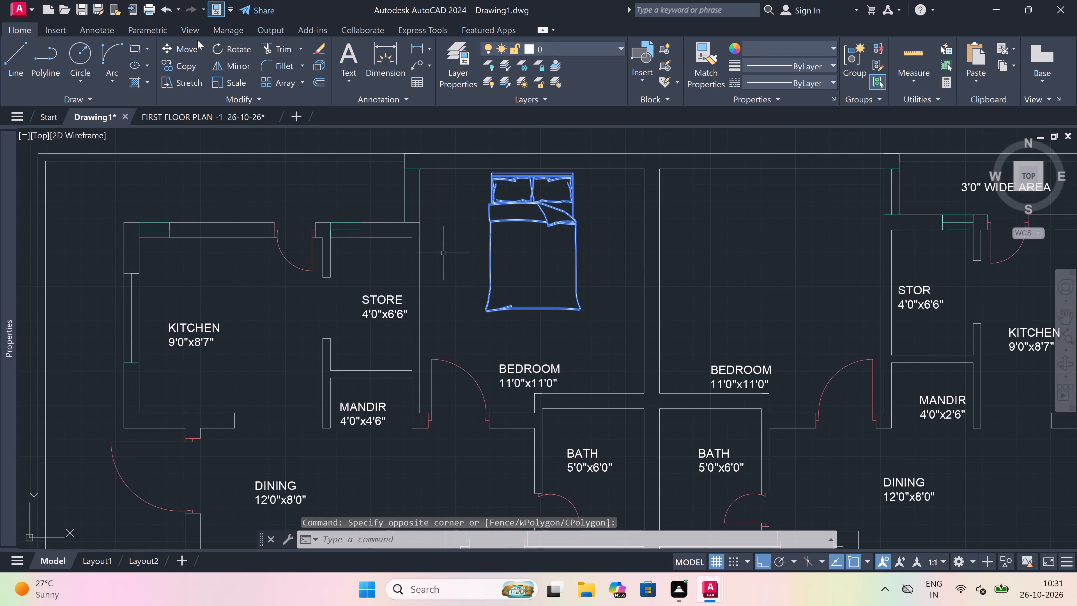
pyautogui.click(184, 65)
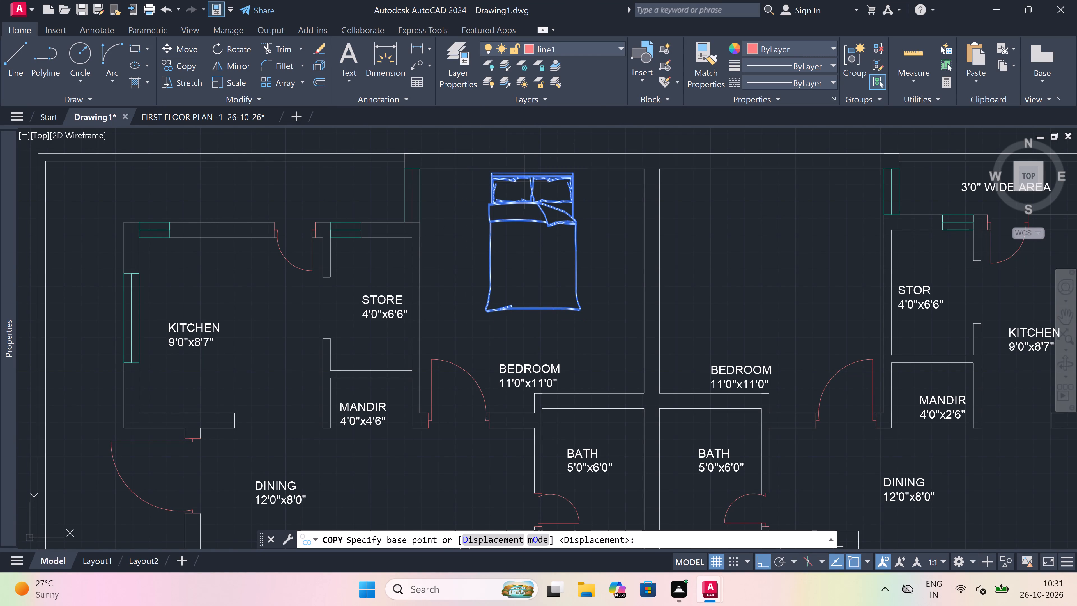
pyautogui.moveTo(534, 171); pyautogui.dragTo(545, 172)
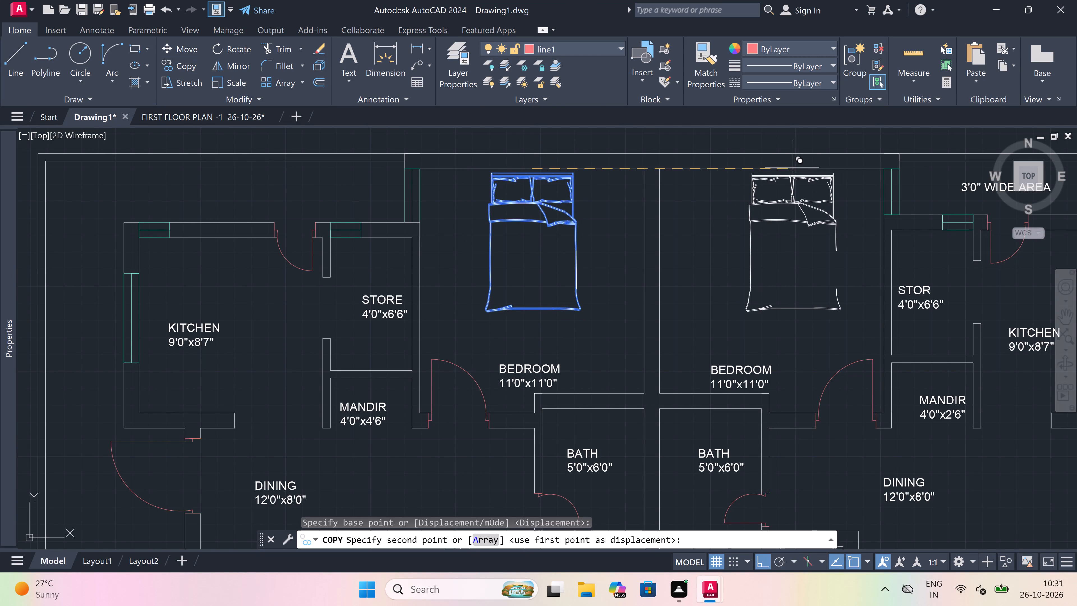
pyautogui.click(764, 172)
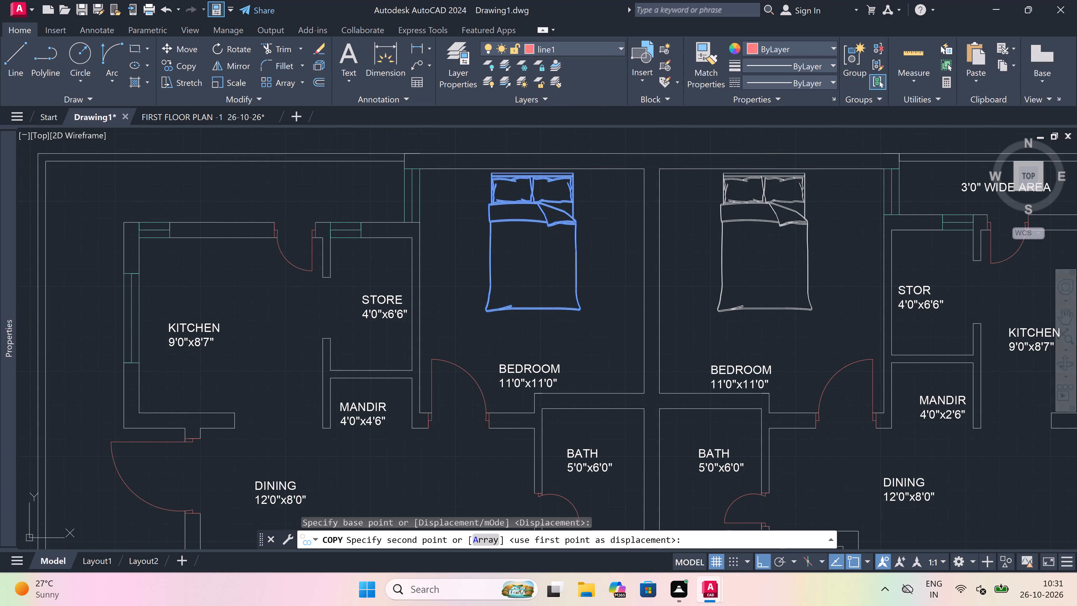
pyautogui.press('Escape')
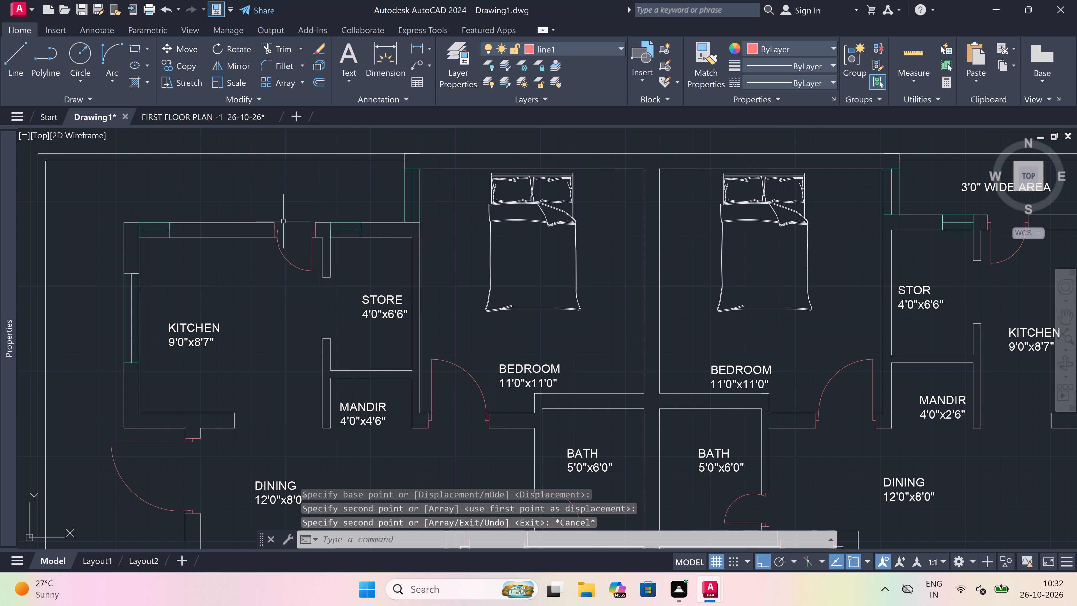
# Copy the left unit's bed, with Ortho off, to the empty space outside the plan's left boundary.
pyautogui.scroll(-3, 298, 220)
pyautogui.scroll(3, 349, 226)
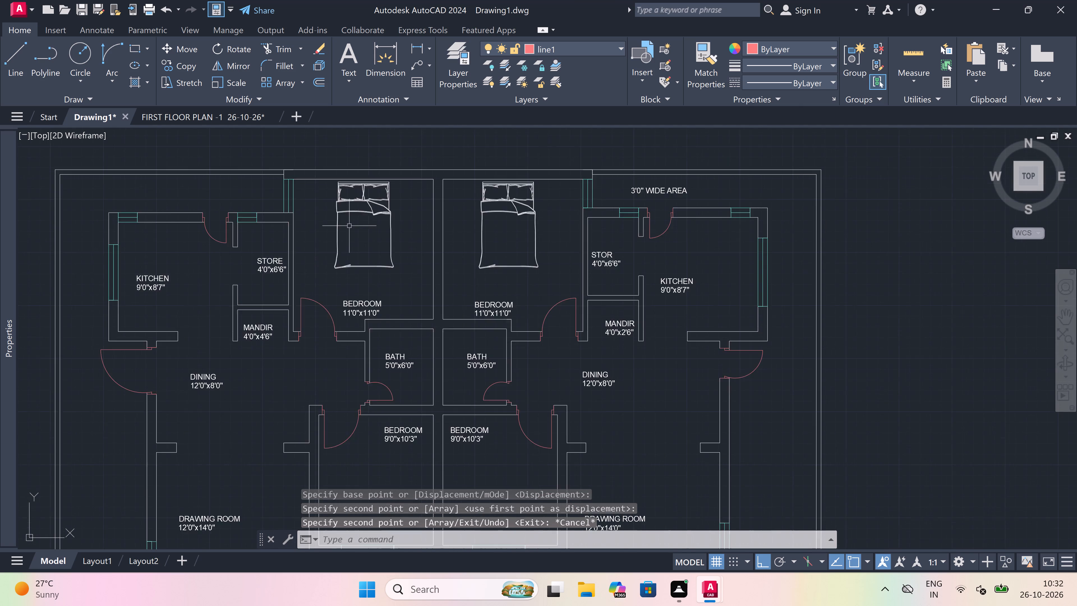
pyautogui.scroll(-2, 382, 193)
pyautogui.scroll(3, 390, 148)
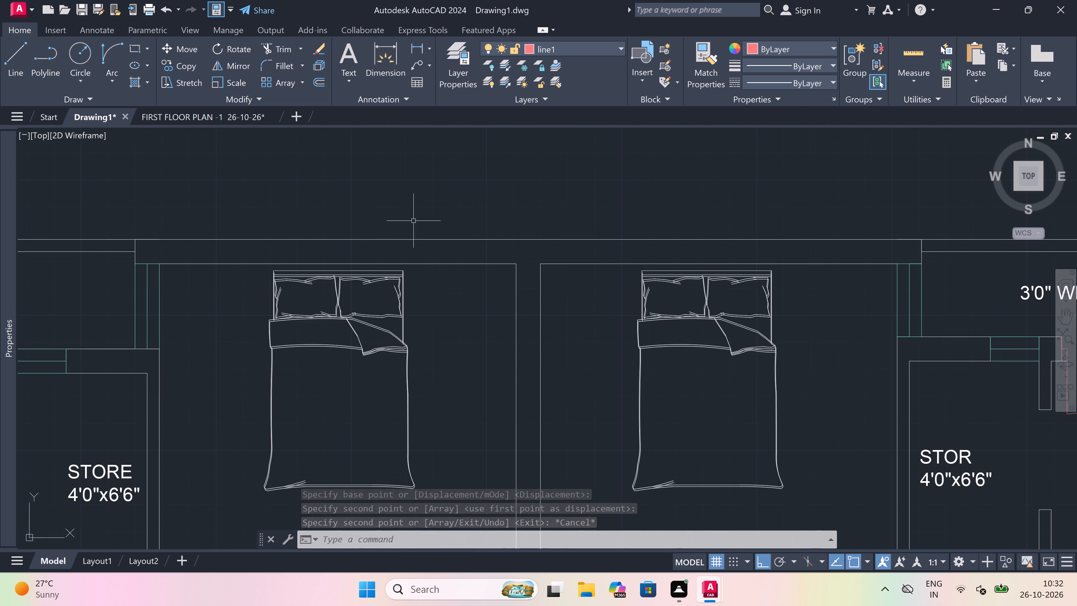
pyautogui.click(417, 266)
pyautogui.scroll(-2, 296, 360)
pyautogui.scroll(3, 293, 385)
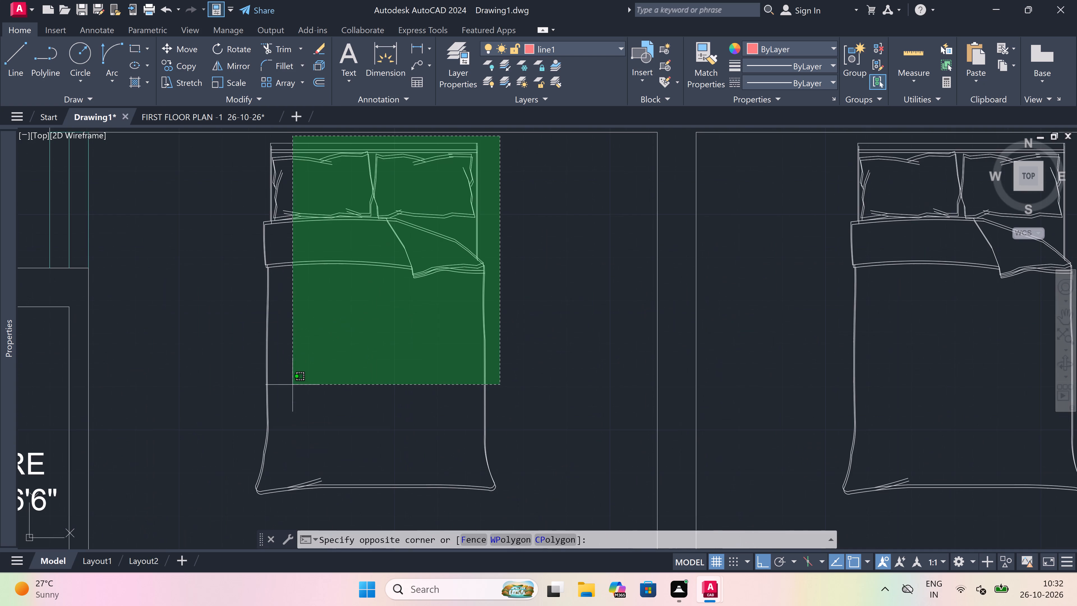
pyautogui.click(223, 511)
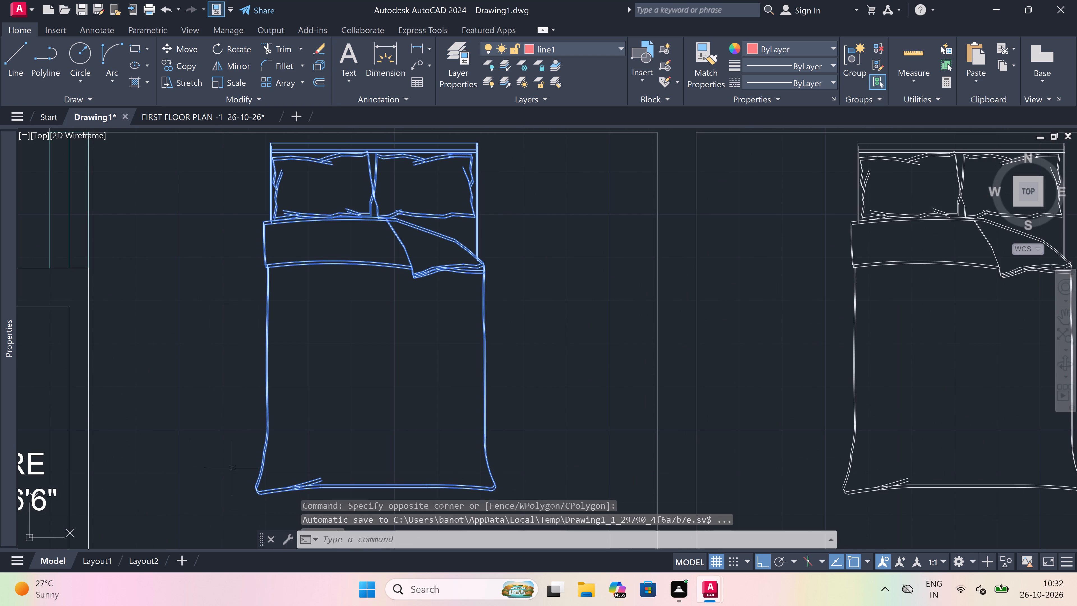
pyautogui.click(183, 66)
pyautogui.moveTo(404, 296); pyautogui.dragTo(409, 281)
pyautogui.scroll(-4, 452, 211)
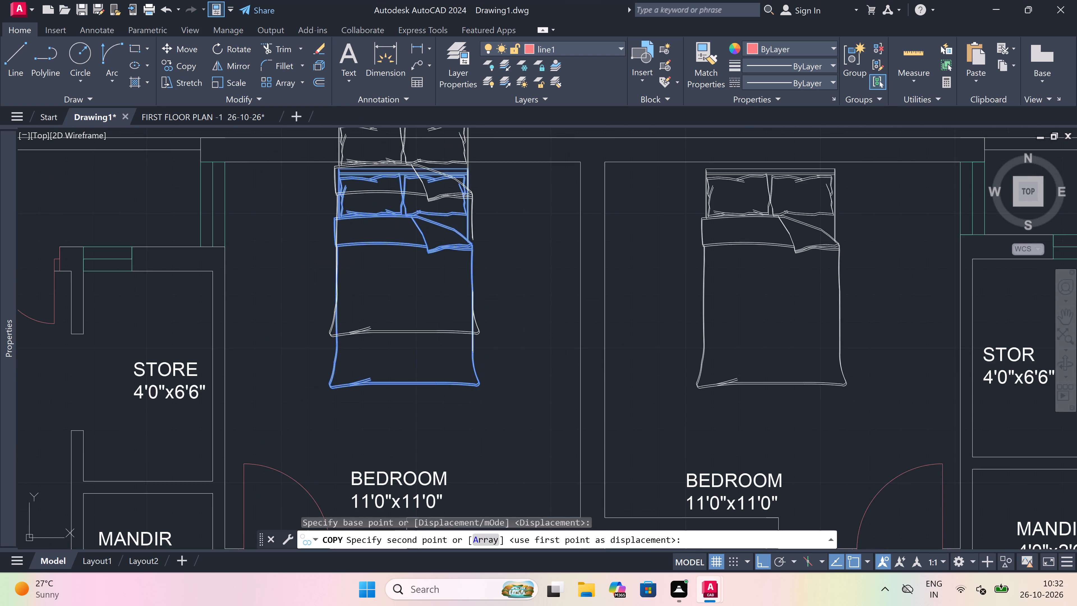
pyautogui.press('F8')
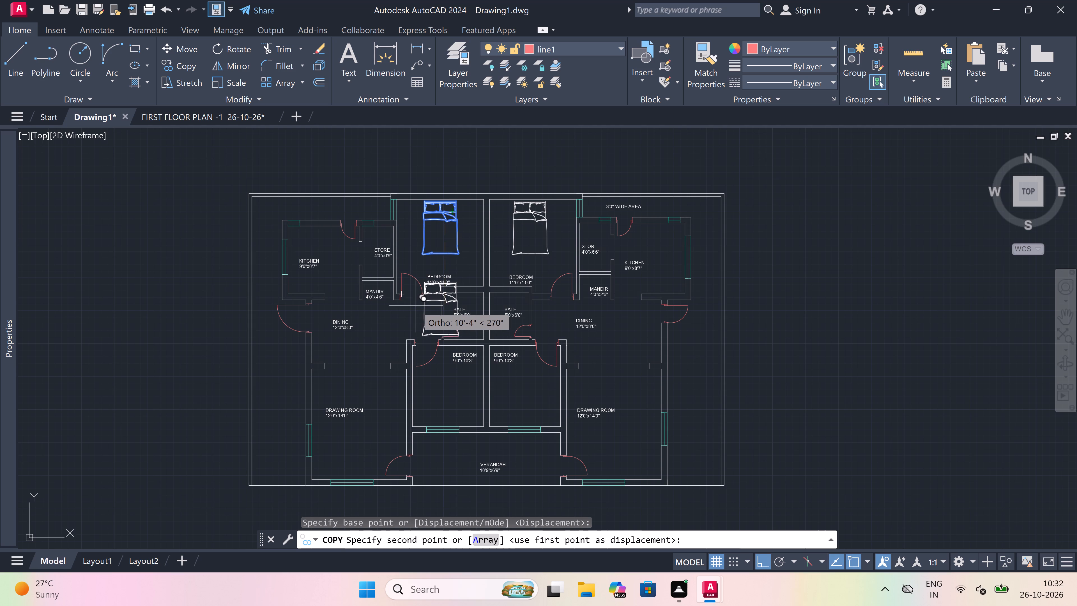
pyautogui.scroll(-1, 416, 306)
pyautogui.scroll(1, 281, 372)
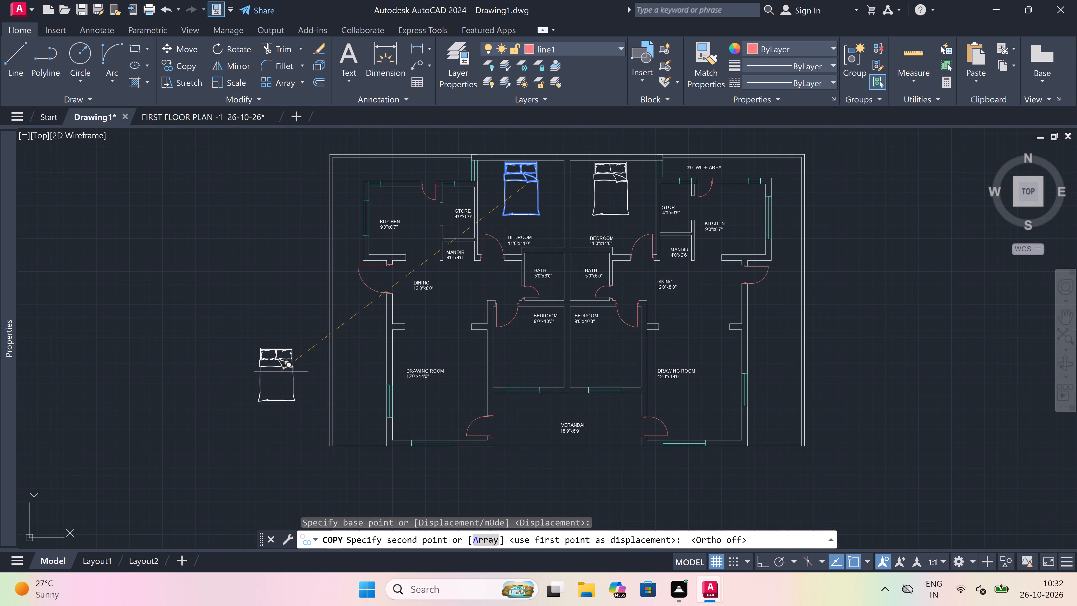
pyautogui.click(246, 353)
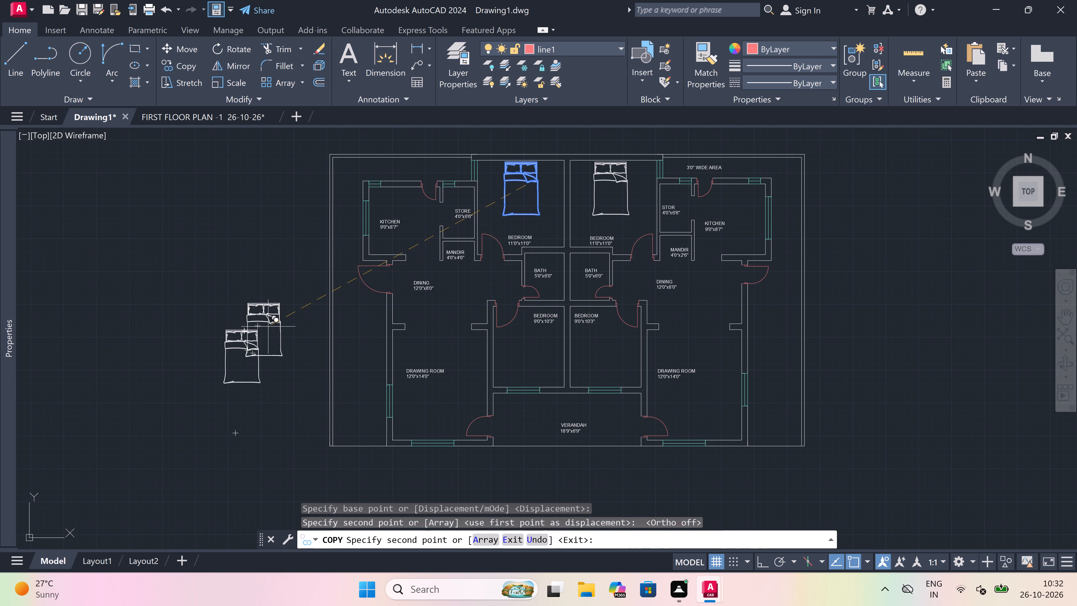
pyautogui.press('Escape')
# Rotate the bed outside the plan by 180° so its headboard faces downward.
pyautogui.click(278, 307)
pyautogui.click(187, 417)
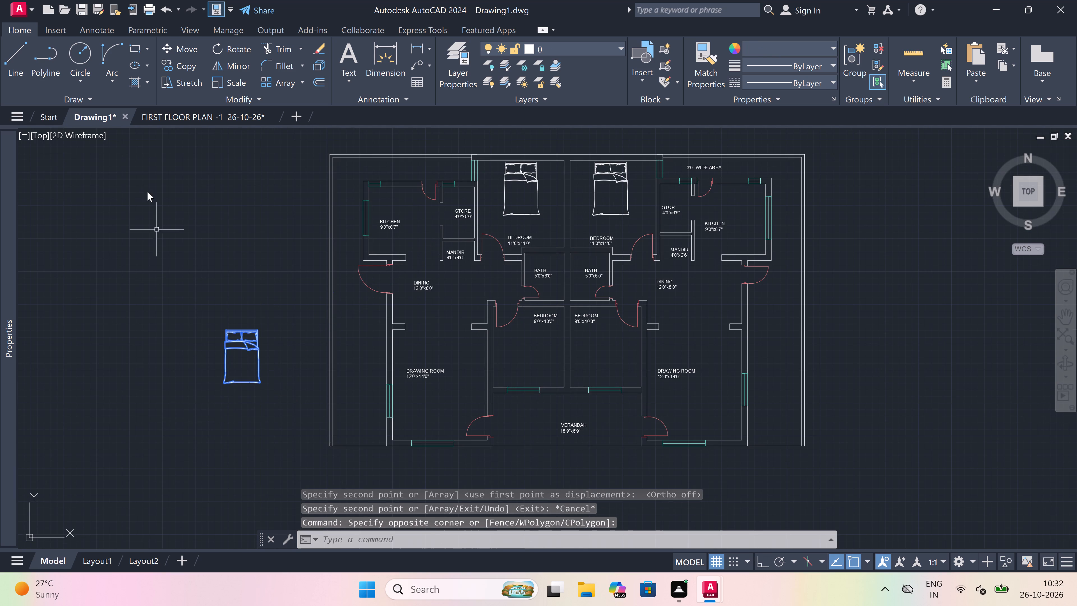
pyautogui.click(235, 50)
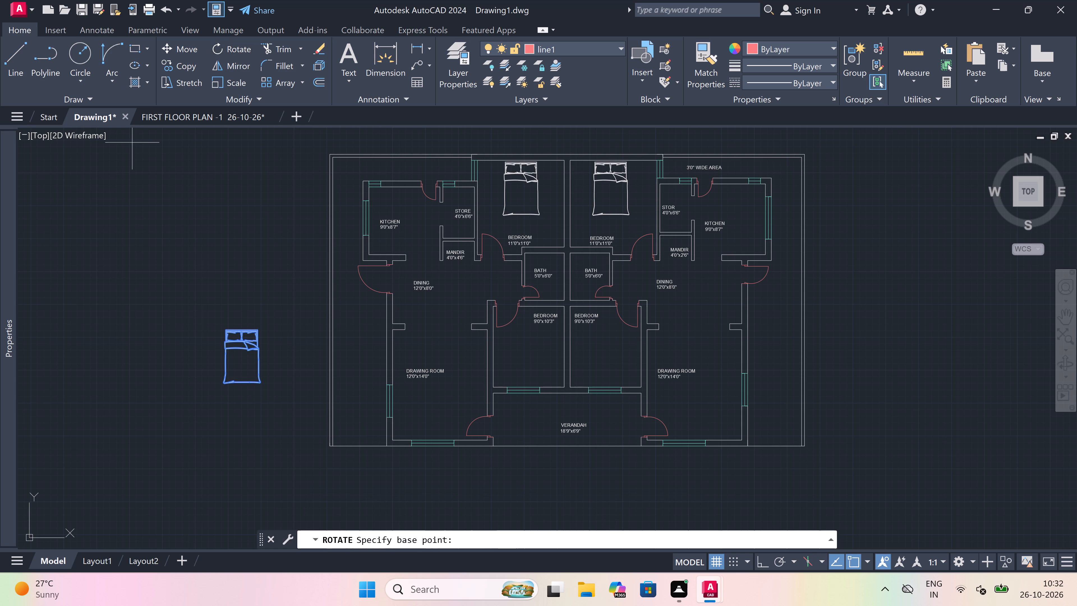
pyautogui.click(243, 338)
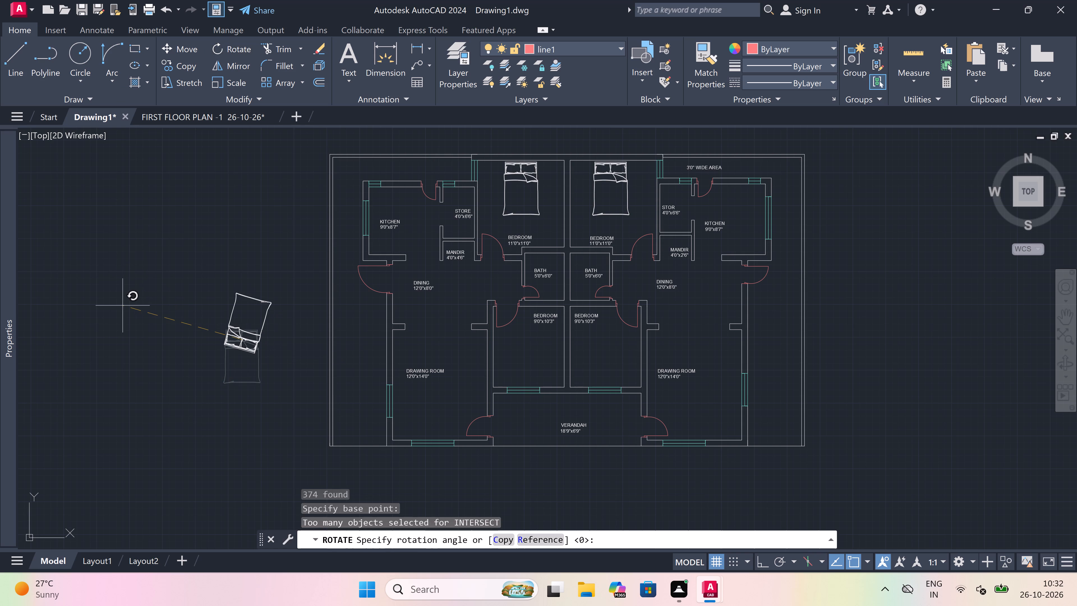
pyautogui.press('F8')
pyautogui.click(88, 311)
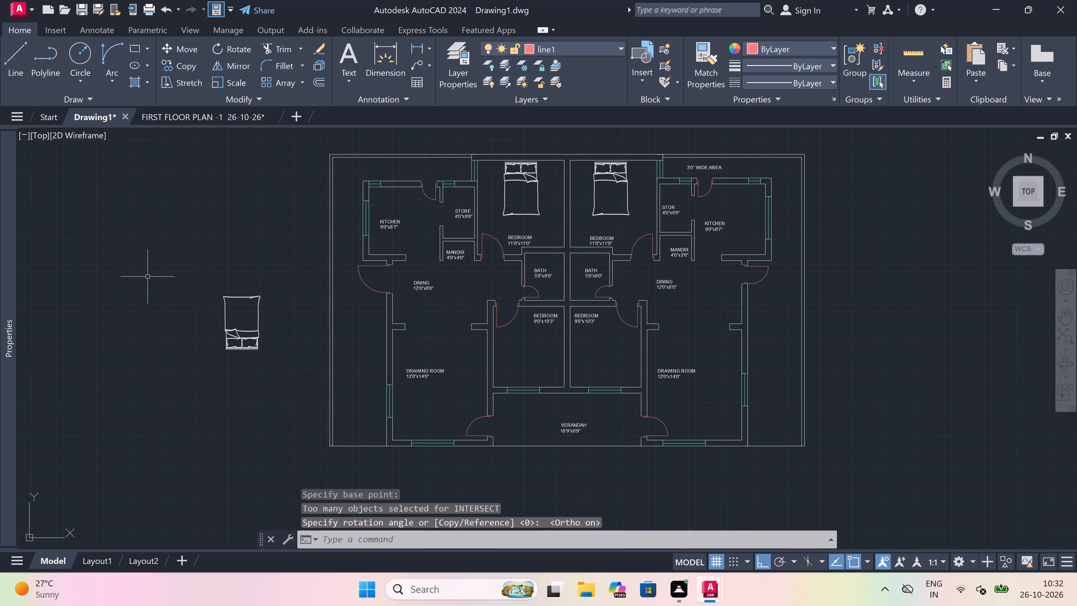
# Copy the rotated bed, with Ortho off, into the left unit's 9'0"x10'3" BEDROOM, its headboard near the bottom wall.
pyautogui.click(272, 256)
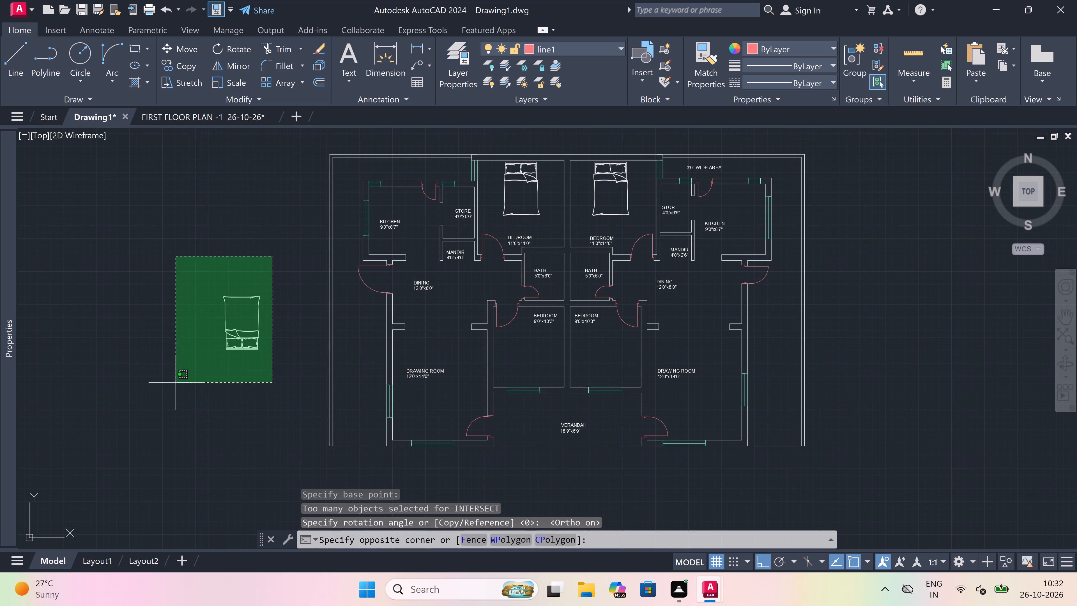
pyautogui.click(176, 383)
pyautogui.click(181, 65)
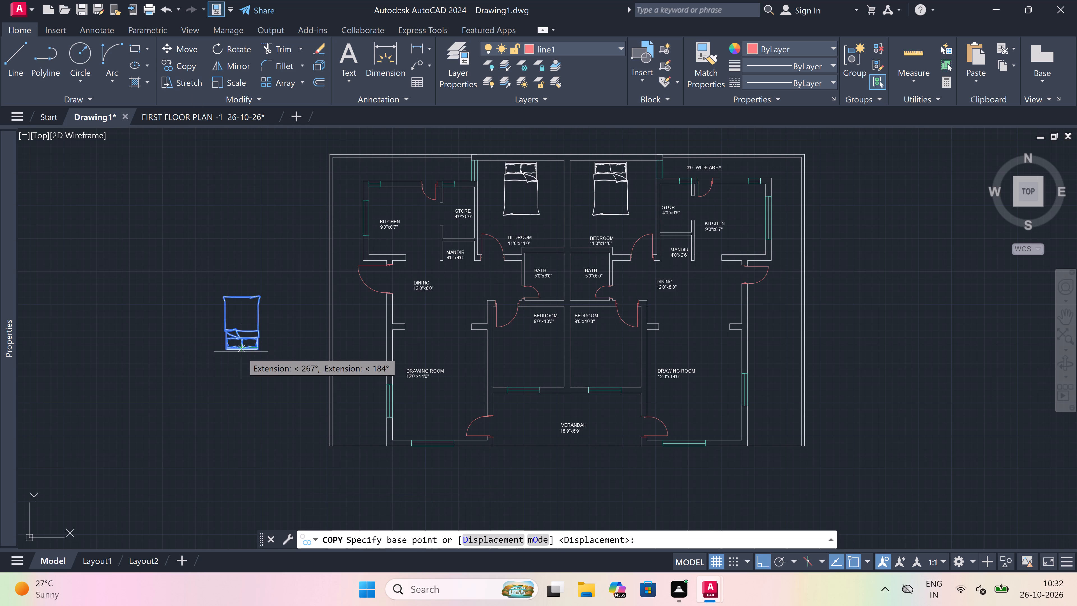
pyautogui.moveTo(240, 352); pyautogui.dragTo(249, 349)
pyautogui.press('F8')
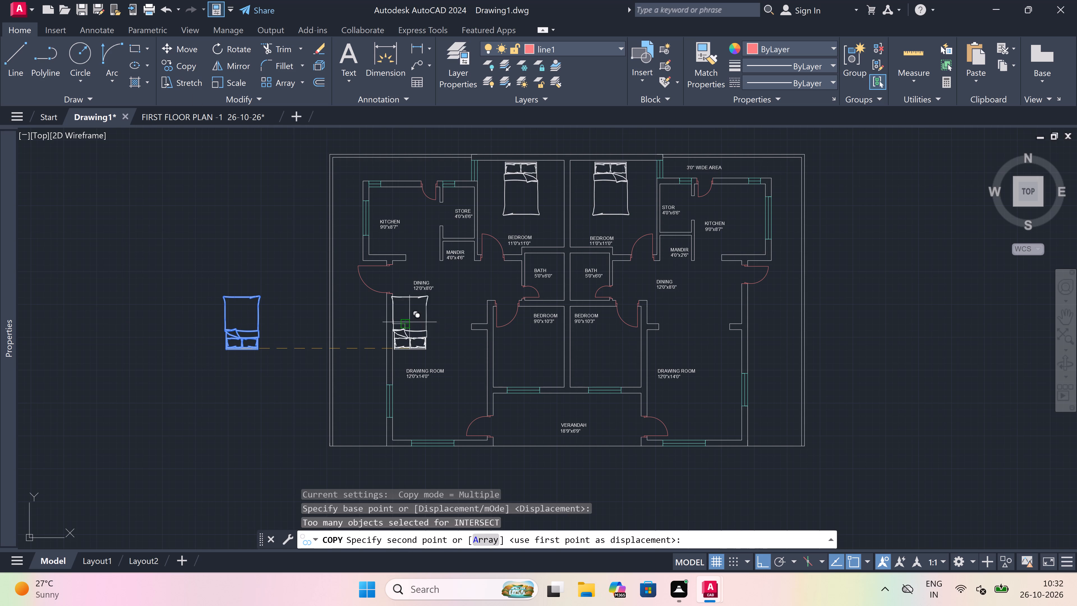
pyautogui.scroll(4, 556, 375)
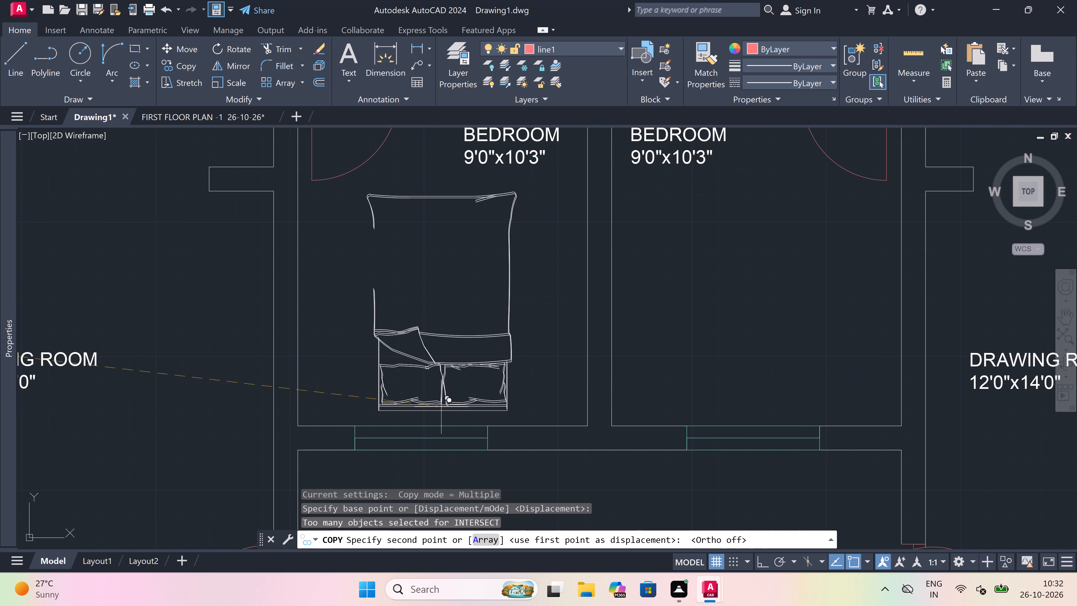
pyautogui.scroll(2, 440, 410)
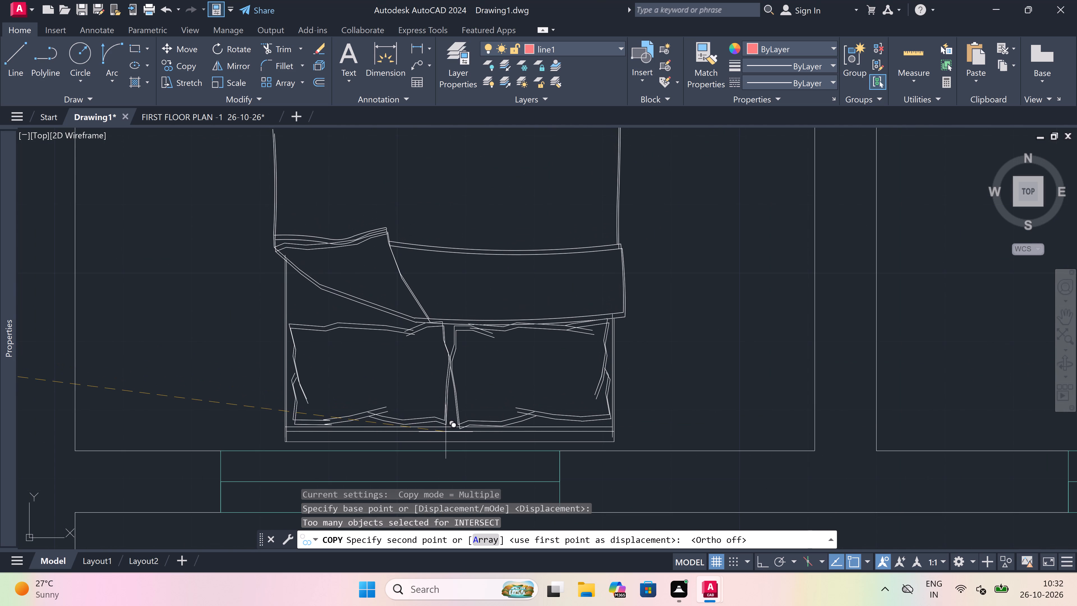
pyautogui.click(447, 430)
# Place another copy of the rotated bed in the right unit's 9'0"x10'3" BEDROOM, its headboard near the bottom wall.
pyautogui.scroll(-4, 389, 412)
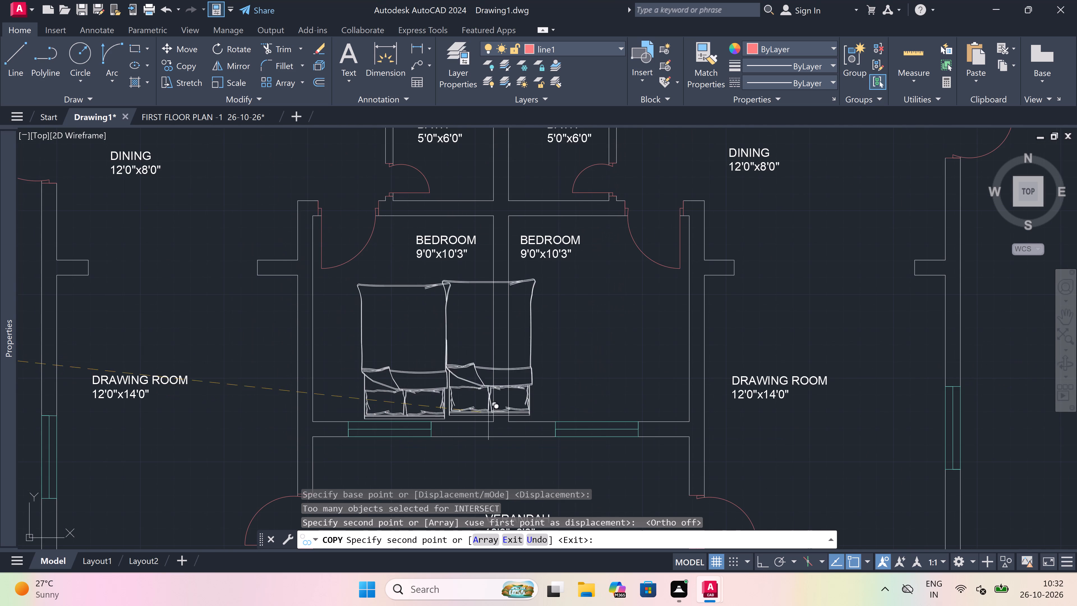
pyautogui.scroll(3, 589, 415)
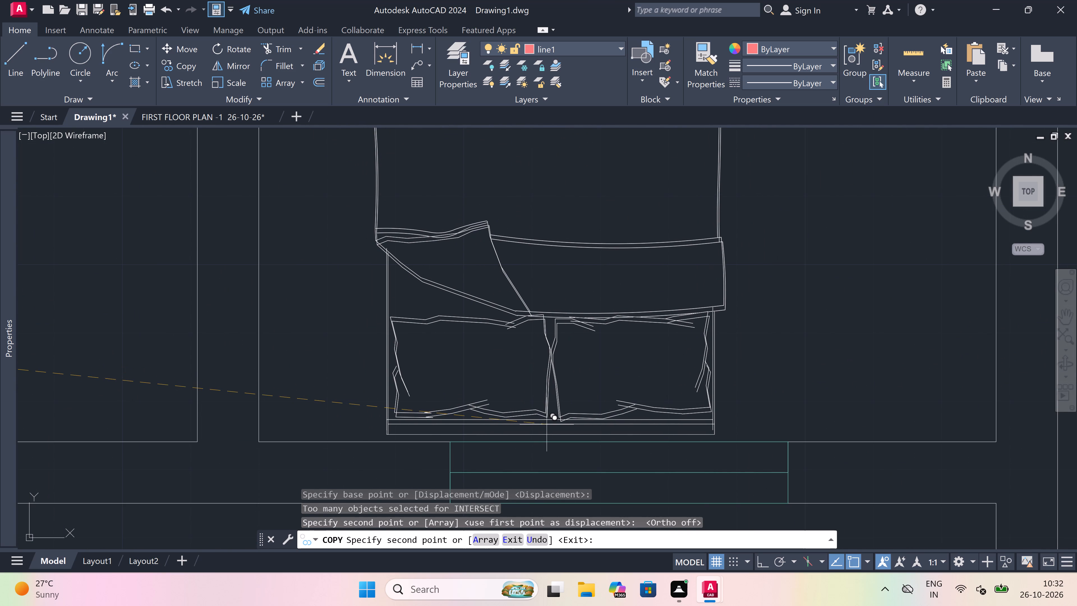
pyautogui.click(547, 424)
pyautogui.scroll(-7, 493, 354)
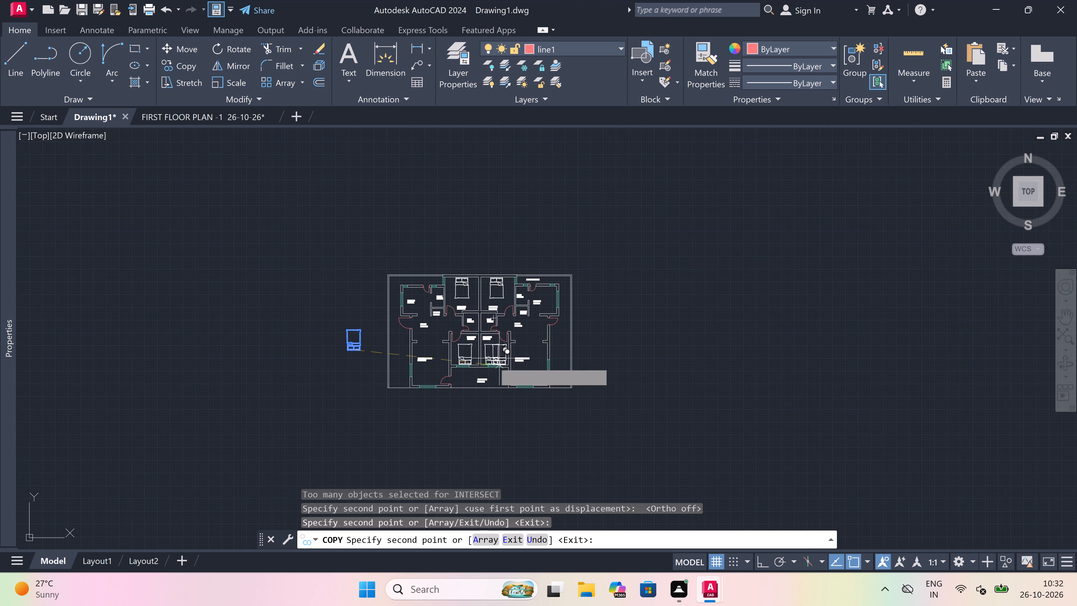
pyautogui.scroll(3, 551, 304)
pyautogui.press('Escape')
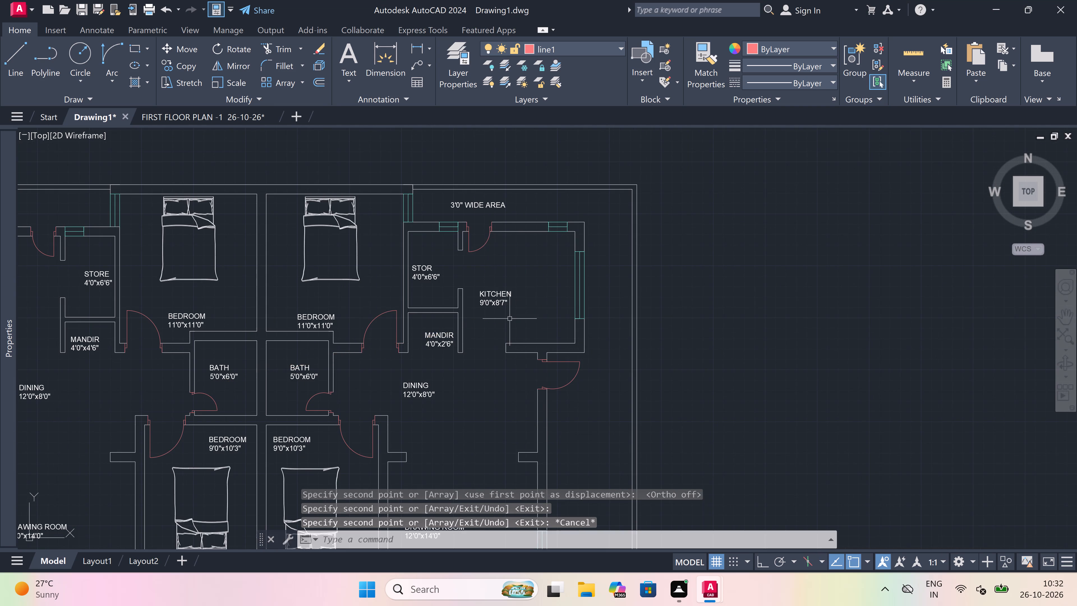
# Delete the spare bed outside the plan's left boundary.
pyautogui.scroll(-2, 510, 319)
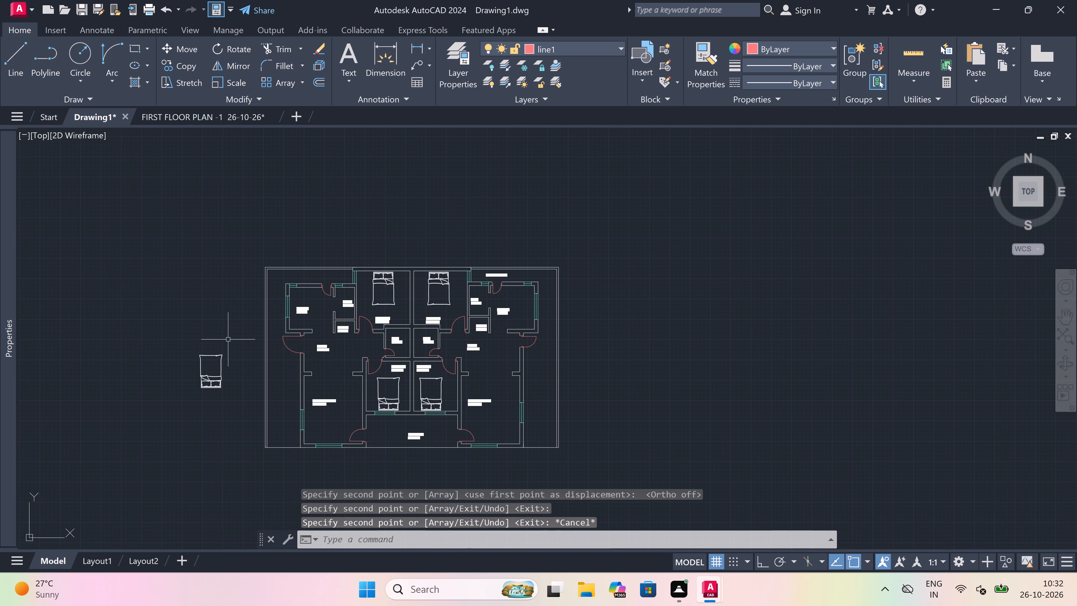
pyautogui.moveTo(249, 333); pyautogui.dragTo(247, 340)
pyautogui.click(196, 438)
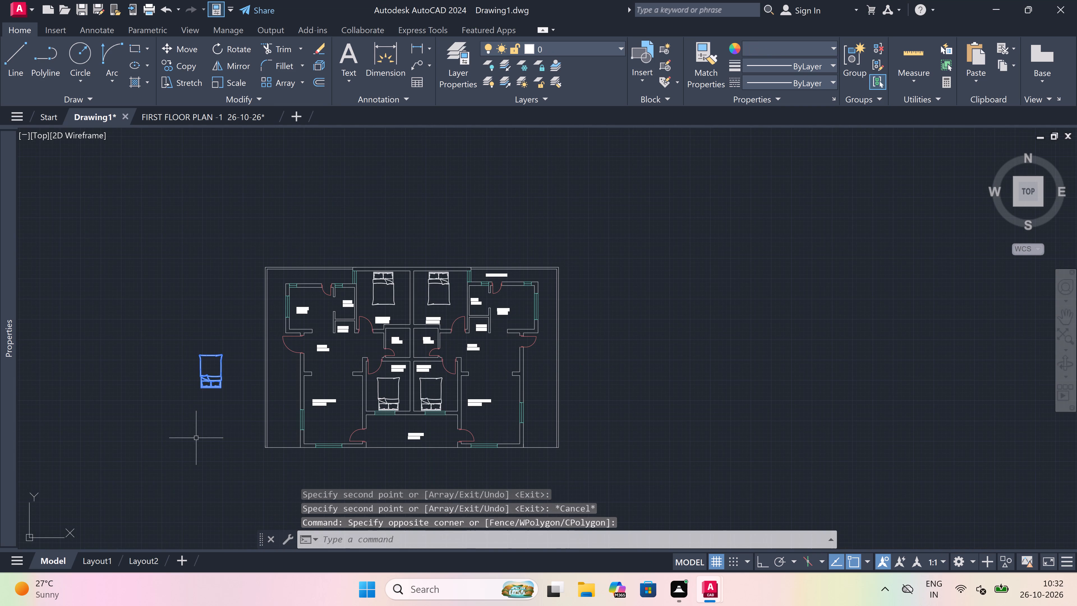
pyautogui.press('Delete')
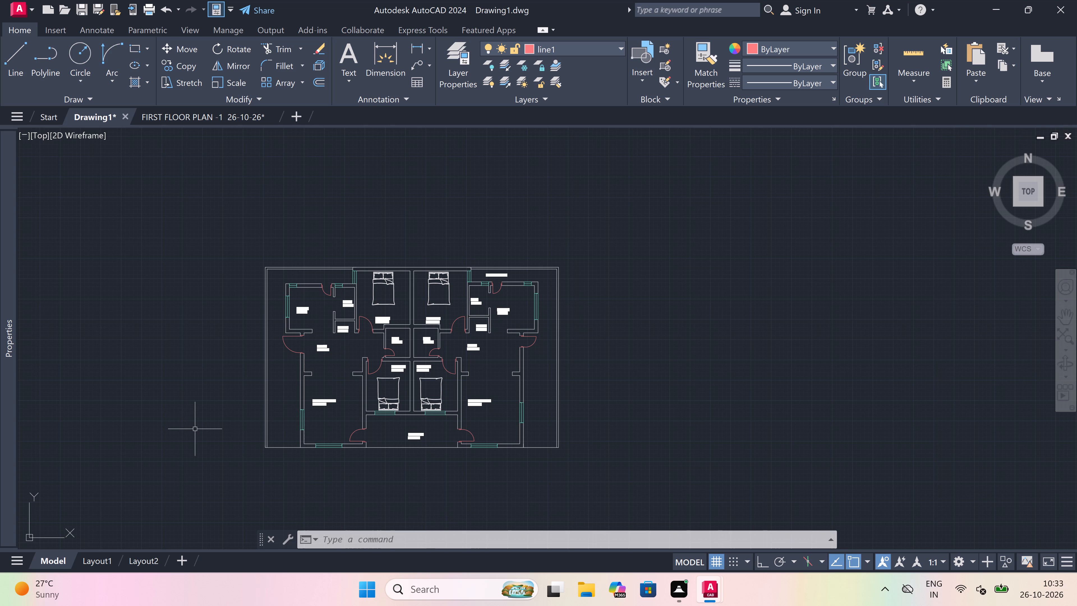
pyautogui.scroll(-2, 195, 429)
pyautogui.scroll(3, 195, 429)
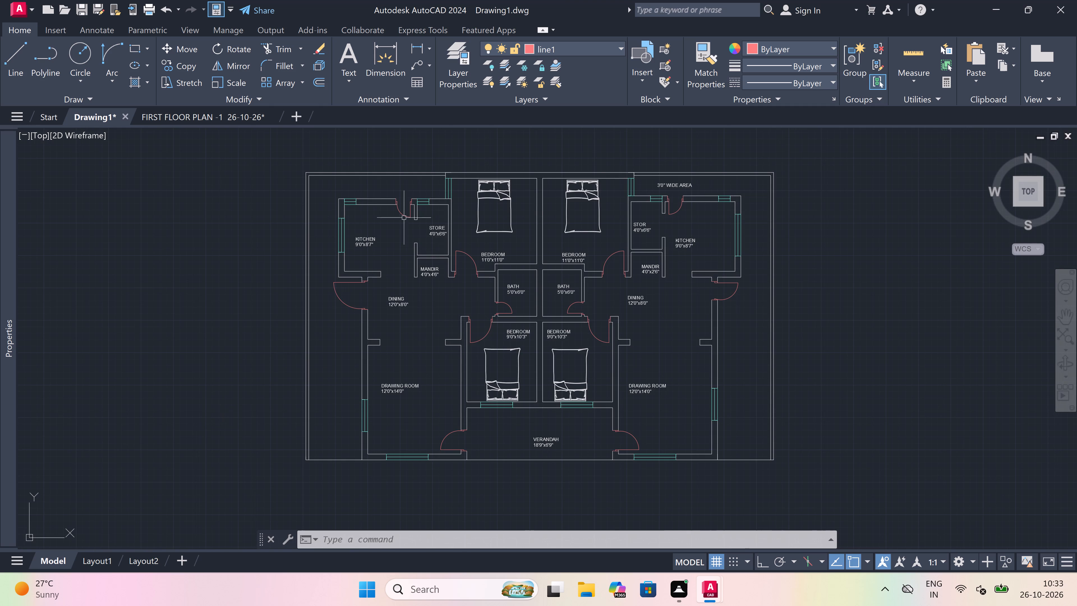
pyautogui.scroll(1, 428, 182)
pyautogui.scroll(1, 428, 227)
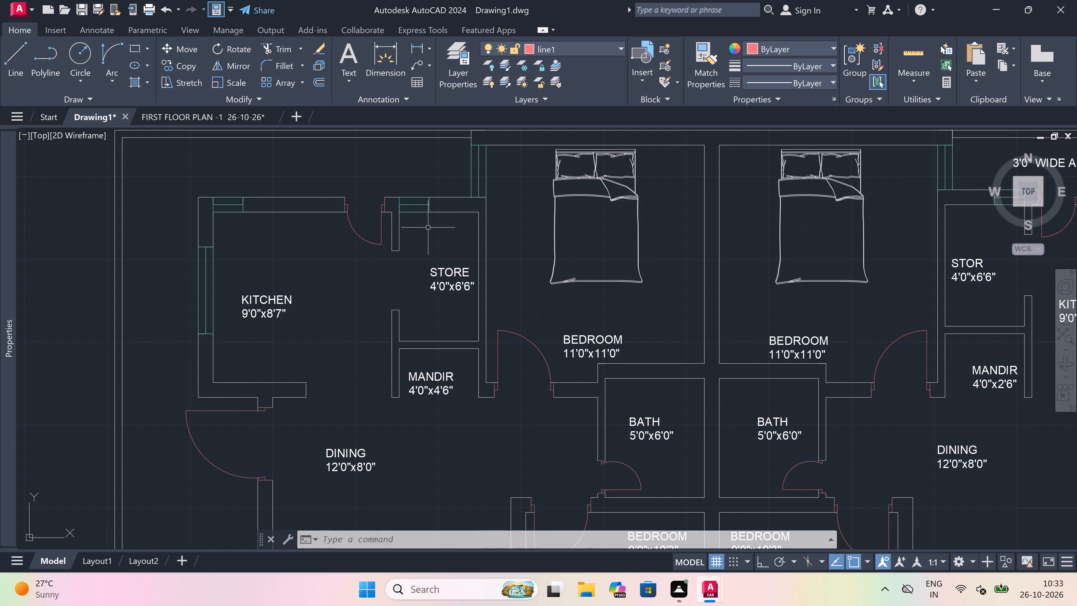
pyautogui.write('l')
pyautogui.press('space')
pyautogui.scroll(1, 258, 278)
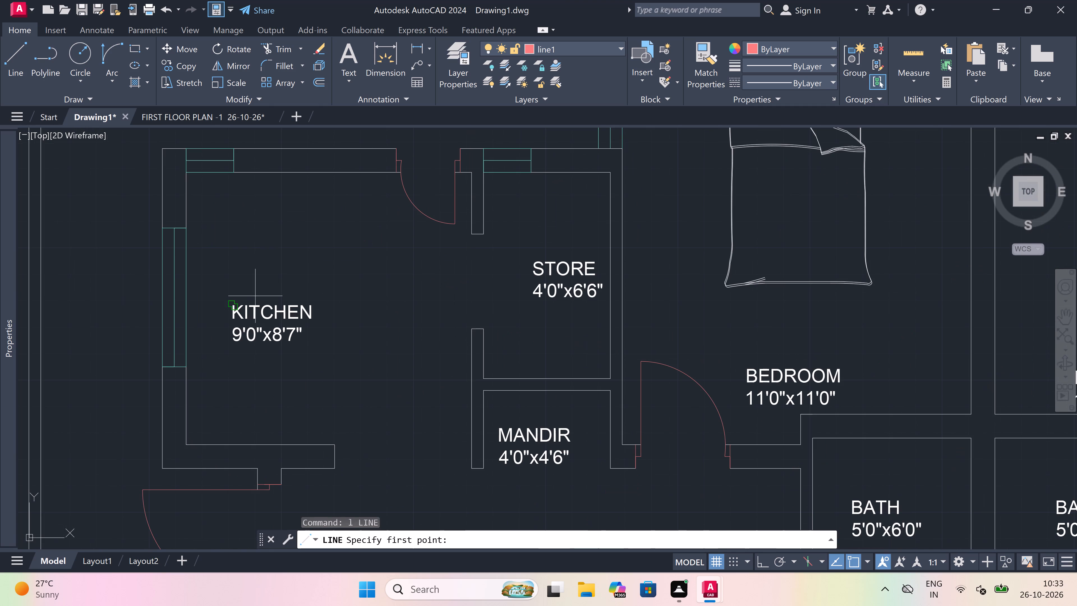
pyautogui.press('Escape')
# Move the left unit's KITCHEN label away from the window wall, toward the middle of the room.
pyautogui.click(255, 308)
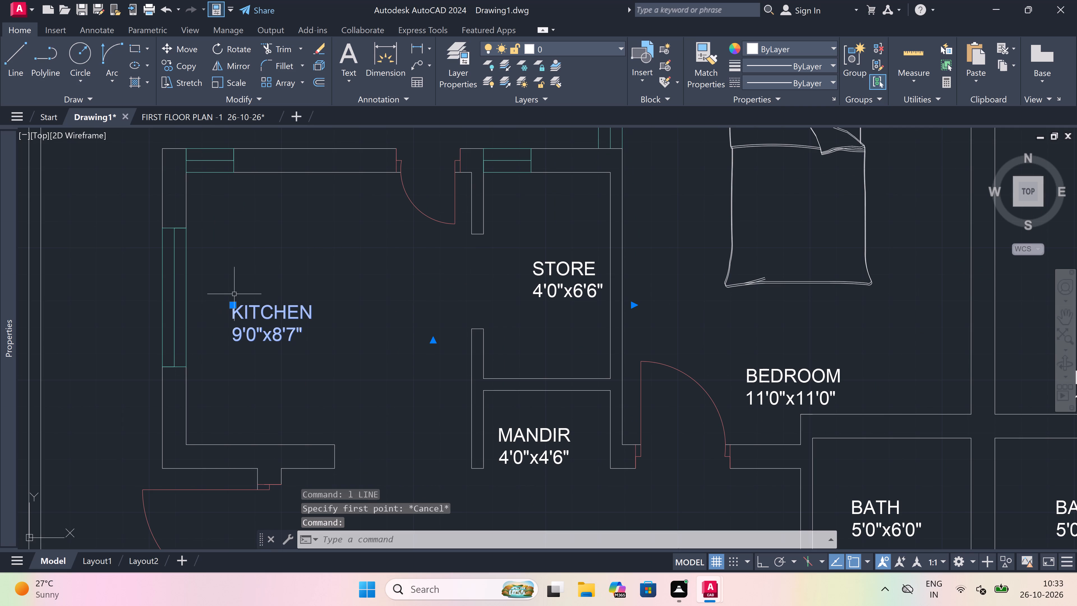
pyautogui.click(234, 305)
pyautogui.click(295, 283)
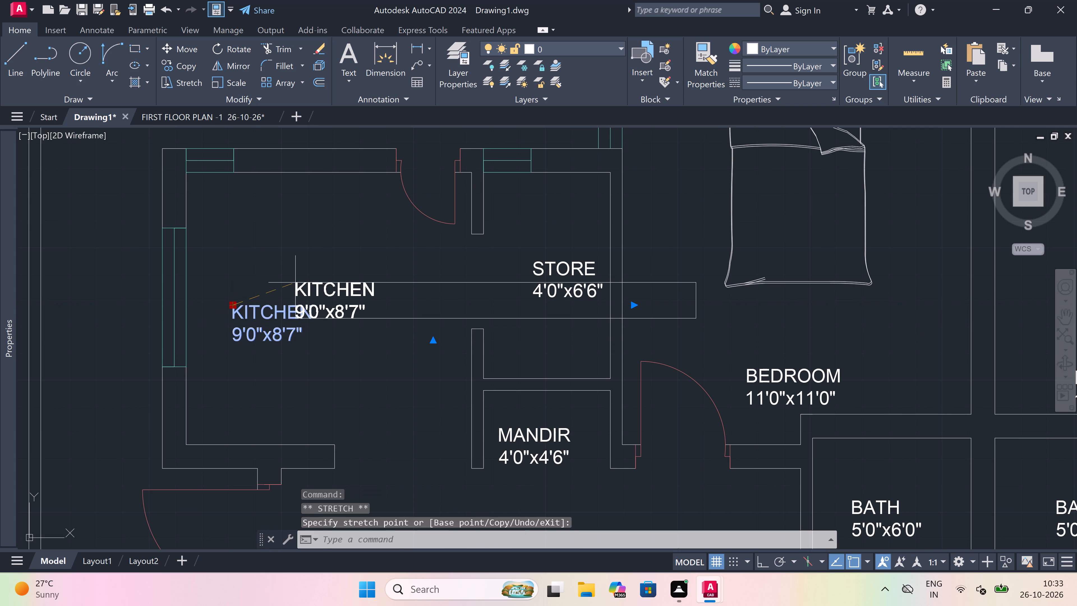
pyautogui.press('Escape')
# Turn Ortho on and make layer 0 the current layer.
pyautogui.press('l')
pyautogui.press('space')
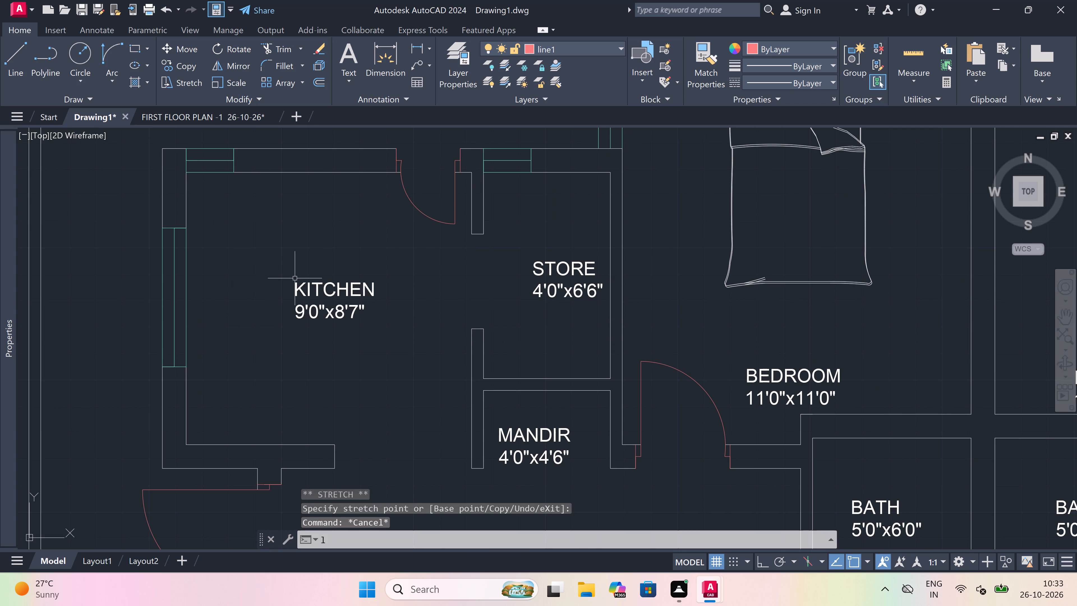
pyautogui.moveTo(363, 178); pyautogui.dragTo(359, 194)
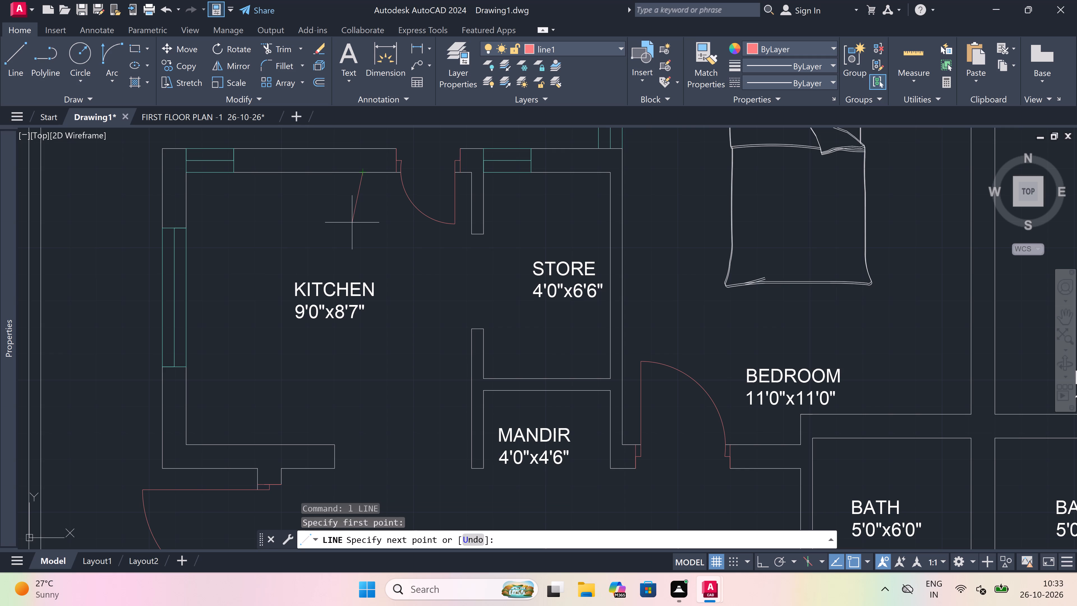
pyautogui.press('F8')
pyautogui.press('Escape')
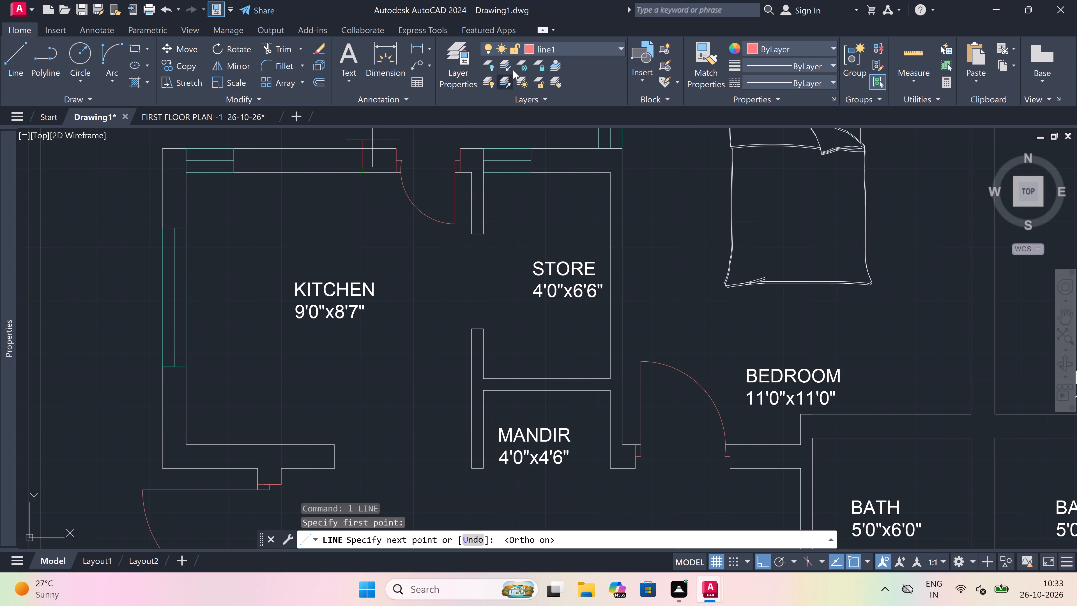
pyautogui.click(564, 46)
pyautogui.click(567, 67)
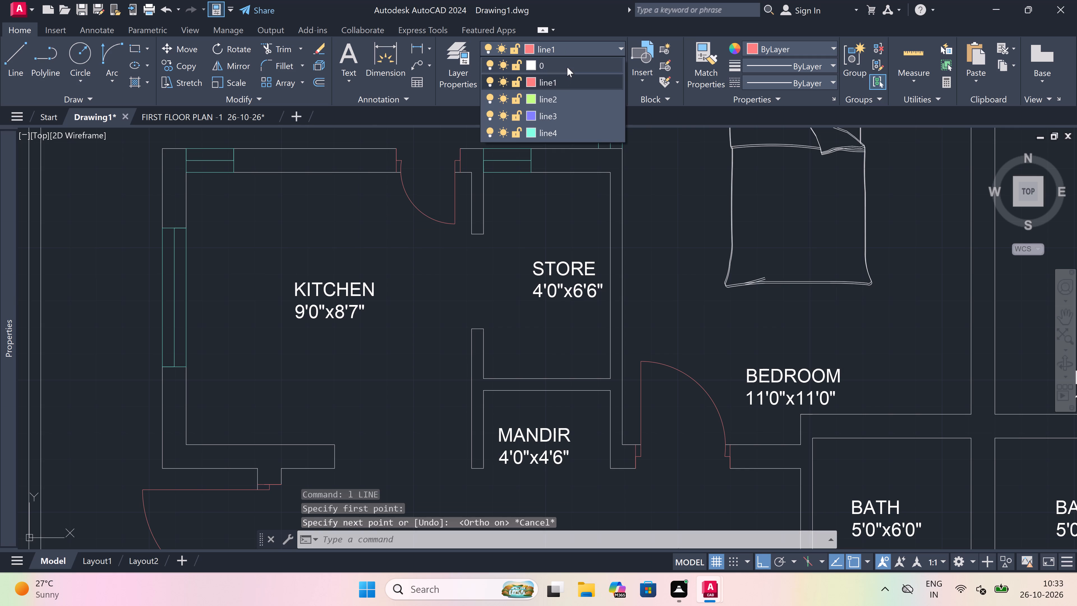
# Draw the left kitchen's L-shaped counter edge from the bottom wall up along the window wall, across, and up to the top wall before the door.
pyautogui.press('space')
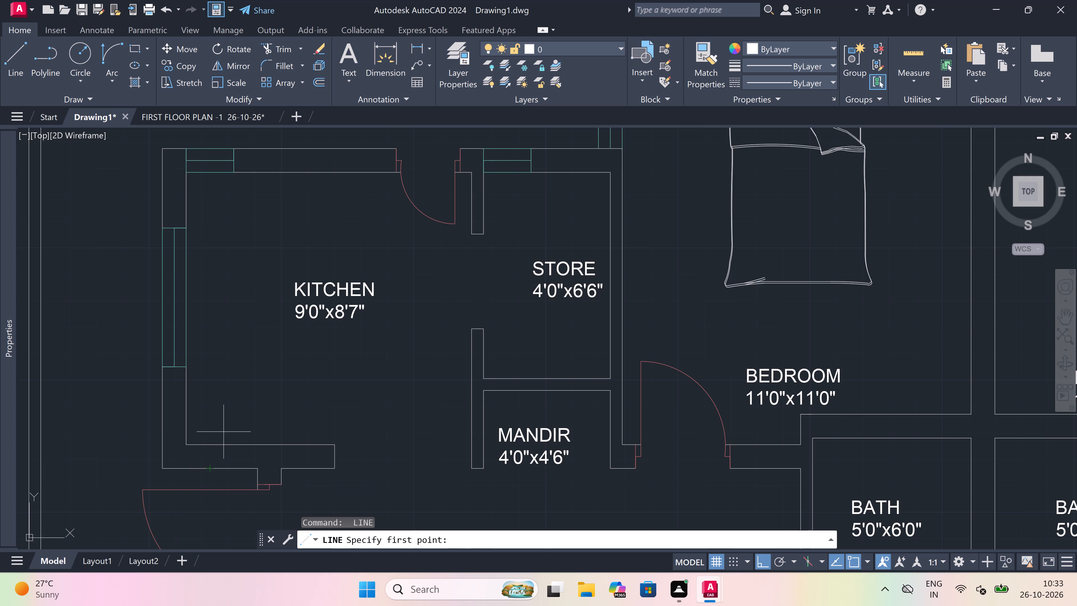
pyautogui.moveTo(223, 446); pyautogui.dragTo(223, 403)
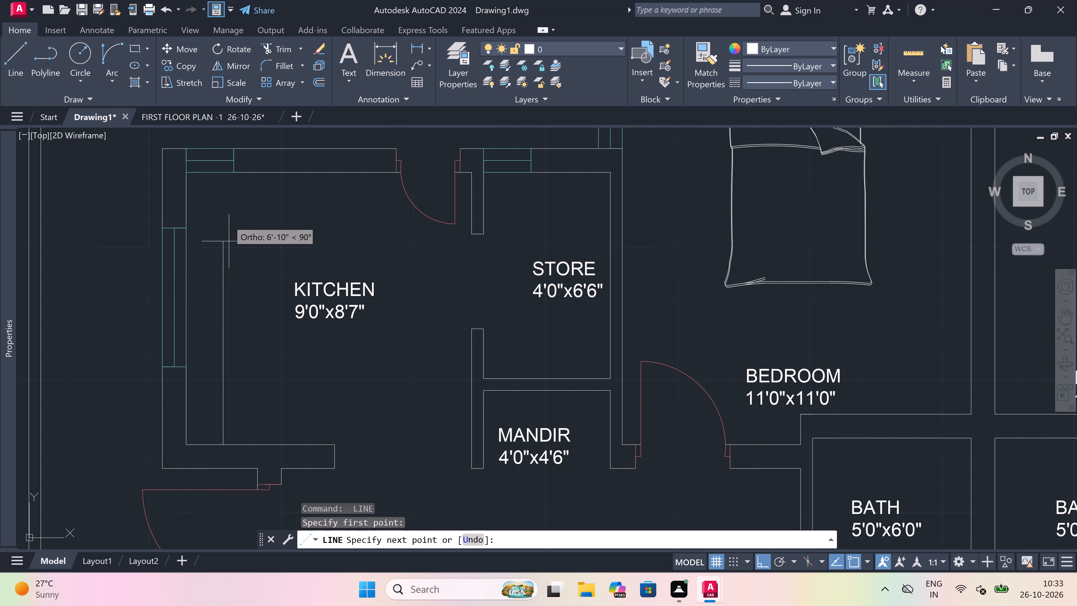
pyautogui.click(227, 210)
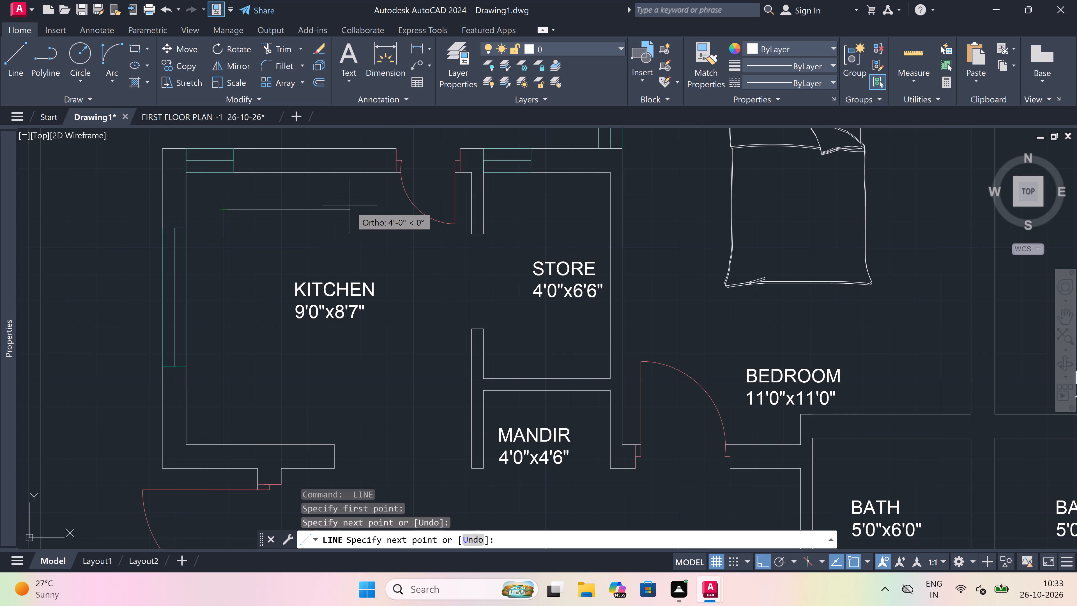
pyautogui.click(338, 209)
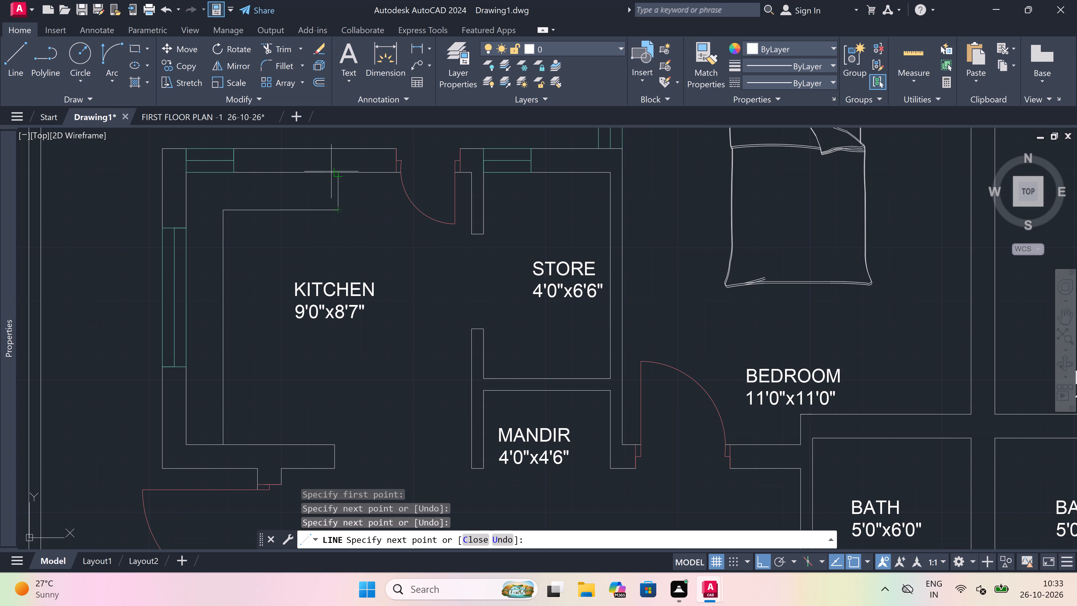
pyautogui.click(338, 178)
pyautogui.press('Escape')
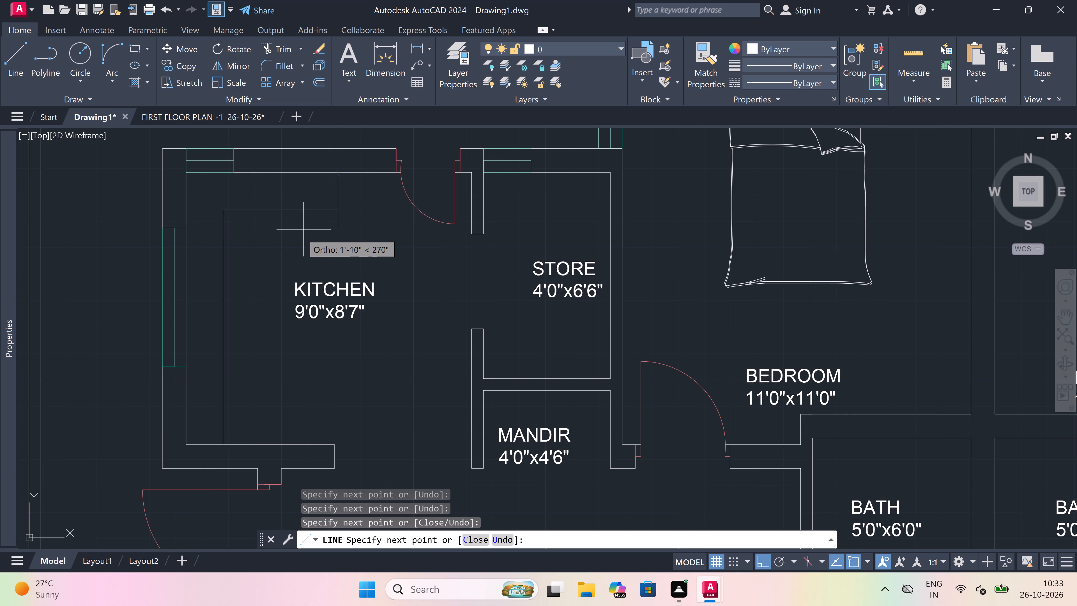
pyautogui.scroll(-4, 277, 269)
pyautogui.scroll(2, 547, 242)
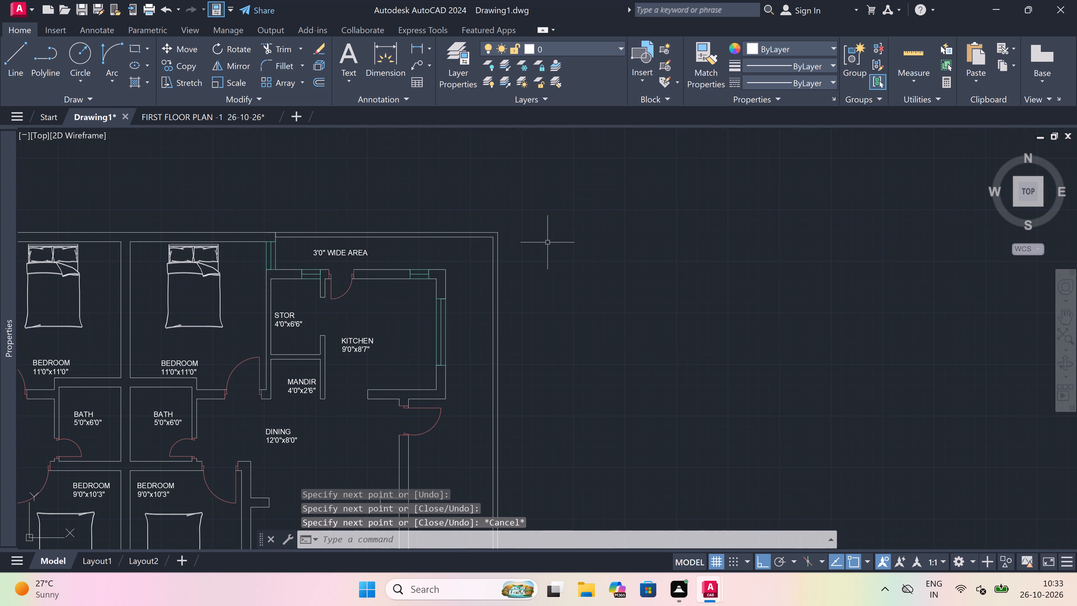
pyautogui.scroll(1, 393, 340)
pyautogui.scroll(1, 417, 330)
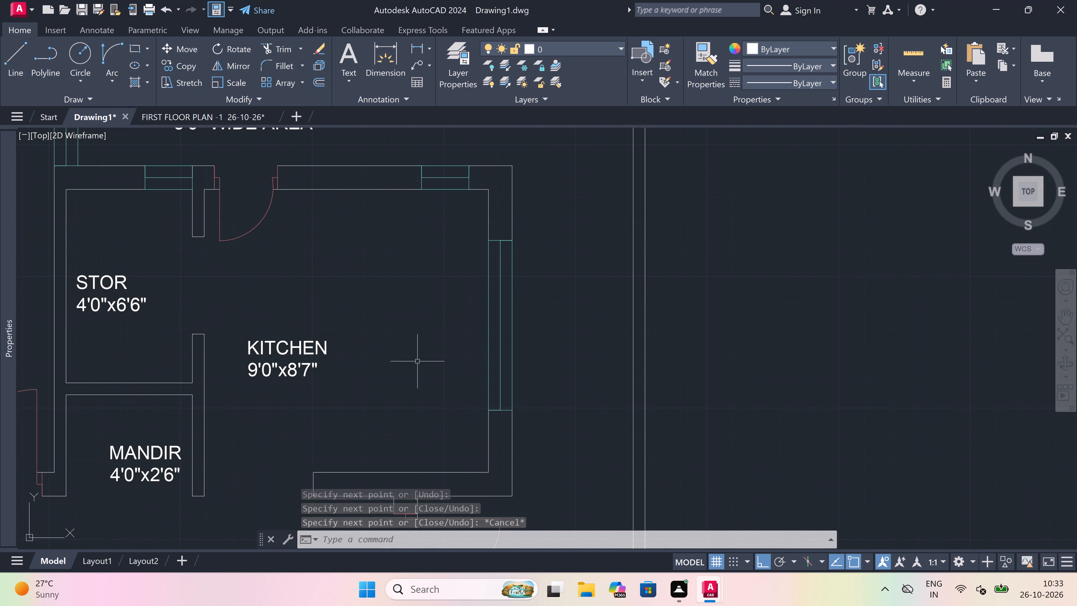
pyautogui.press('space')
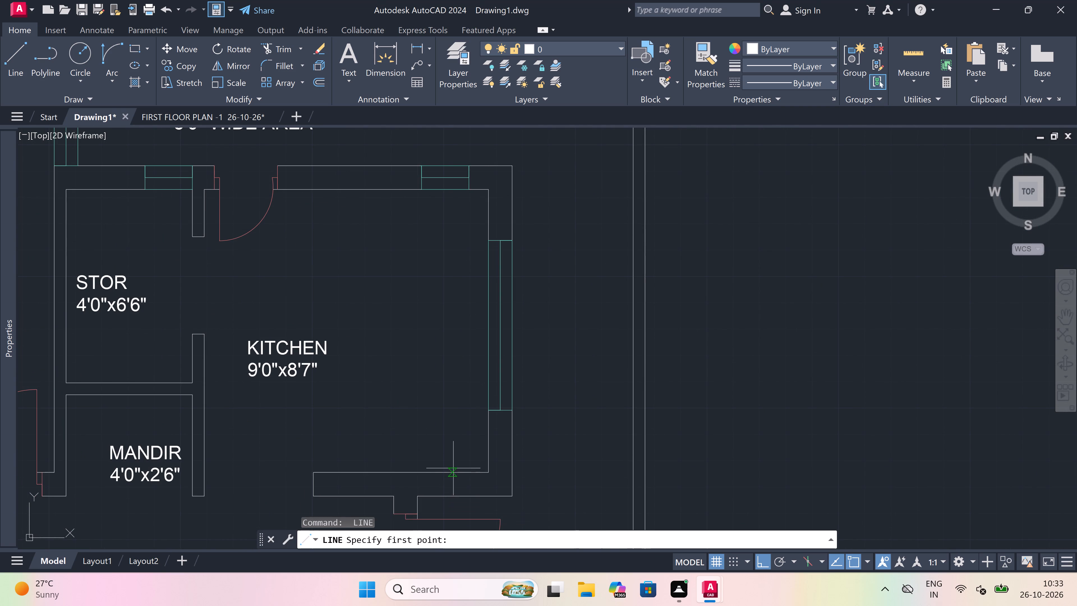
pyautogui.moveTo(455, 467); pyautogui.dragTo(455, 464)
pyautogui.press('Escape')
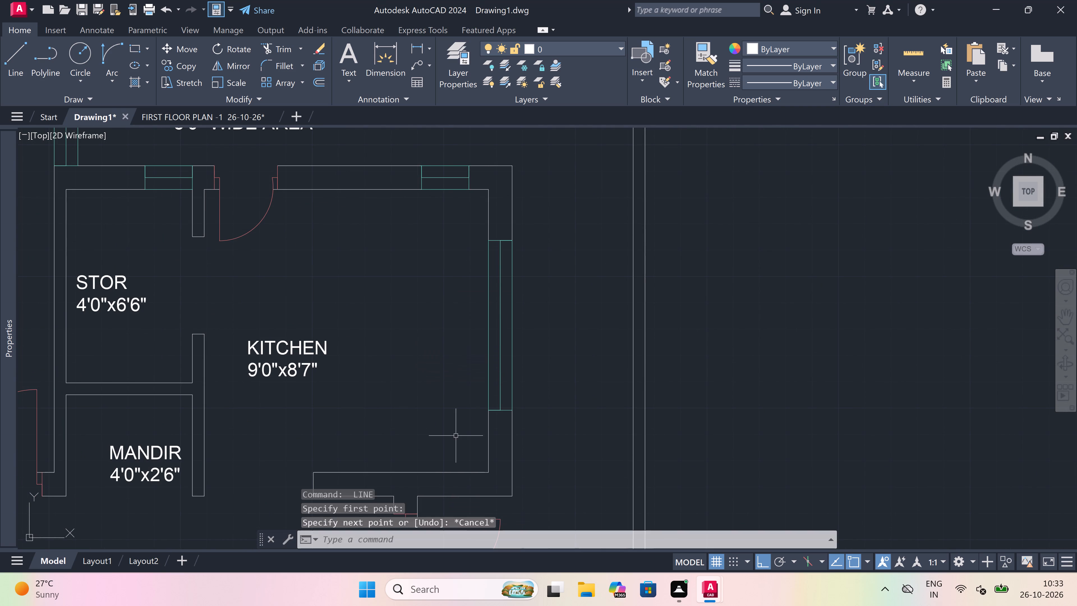
# Draw the right kitchen's L-shaped counter edge from the bottom wall up along the window wall, across, and up to the top wall.
pyautogui.press('space')
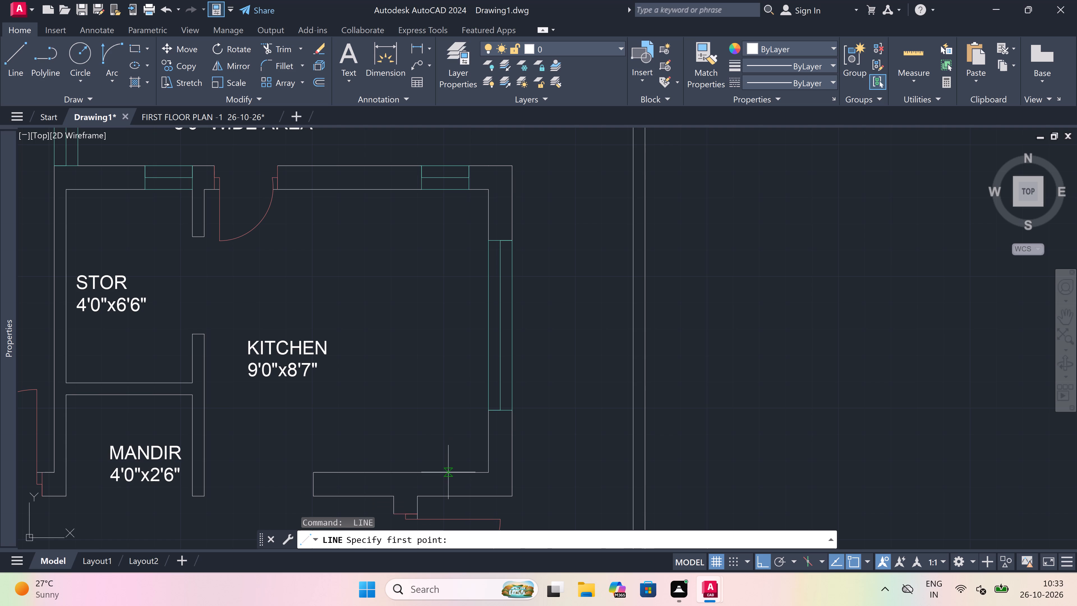
pyautogui.moveTo(448, 470); pyautogui.dragTo(449, 460)
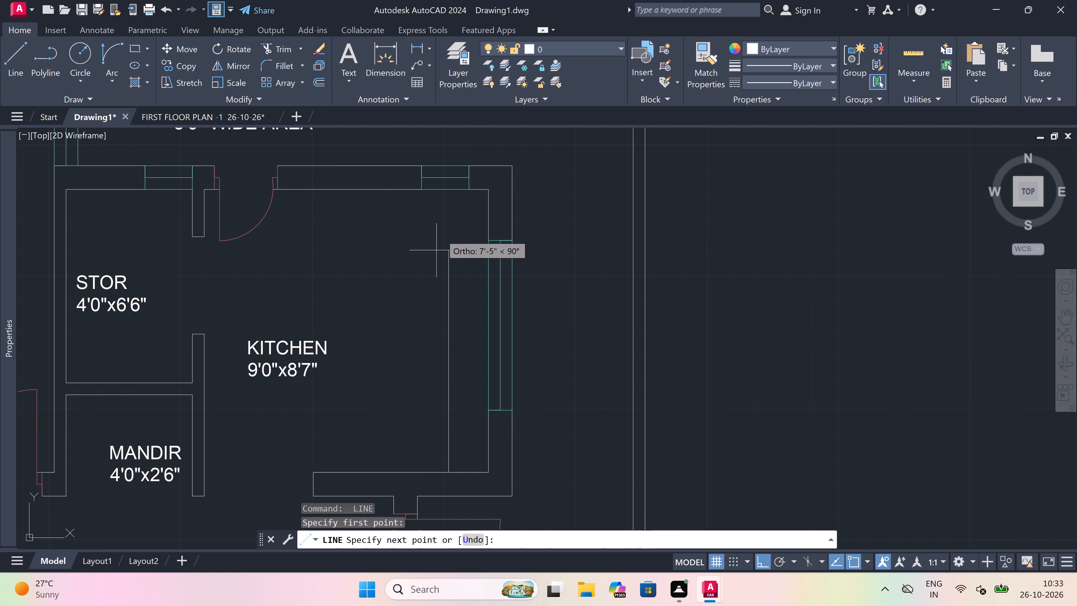
pyautogui.click(443, 225)
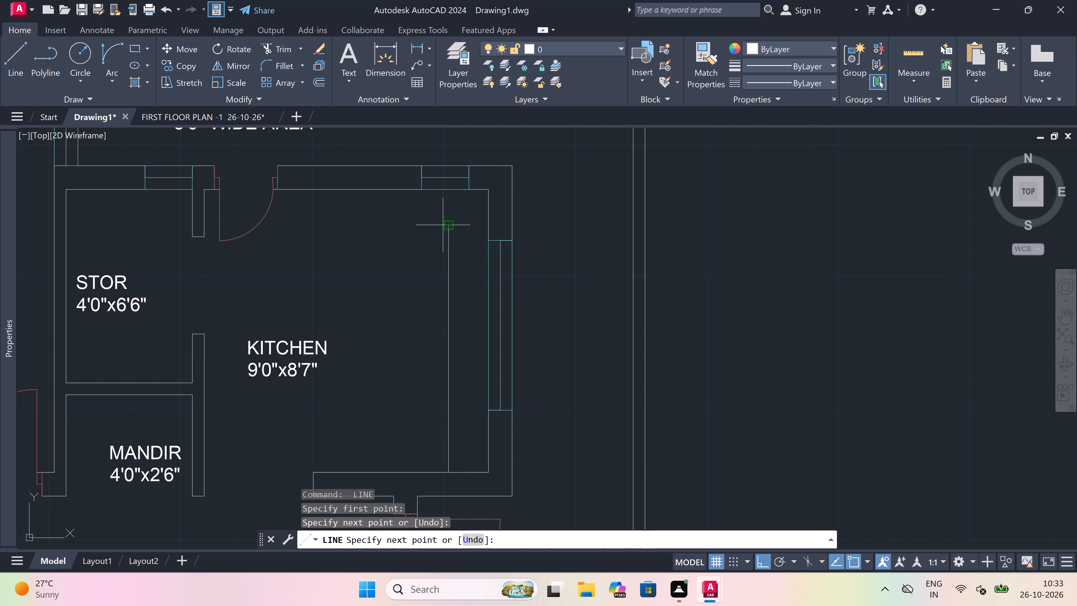
pyautogui.click(314, 225)
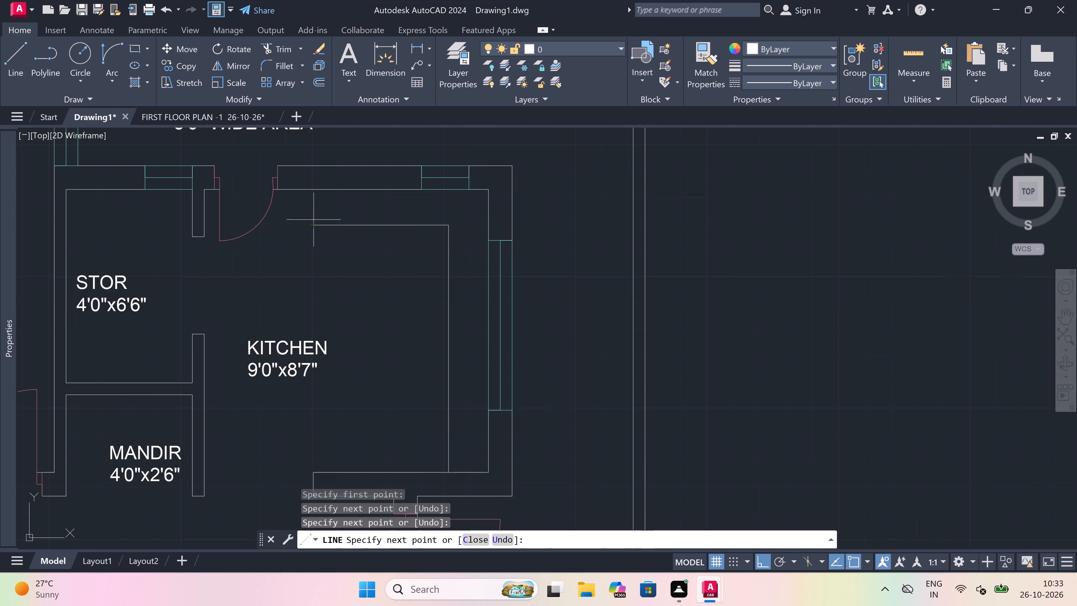
pyautogui.click(315, 190)
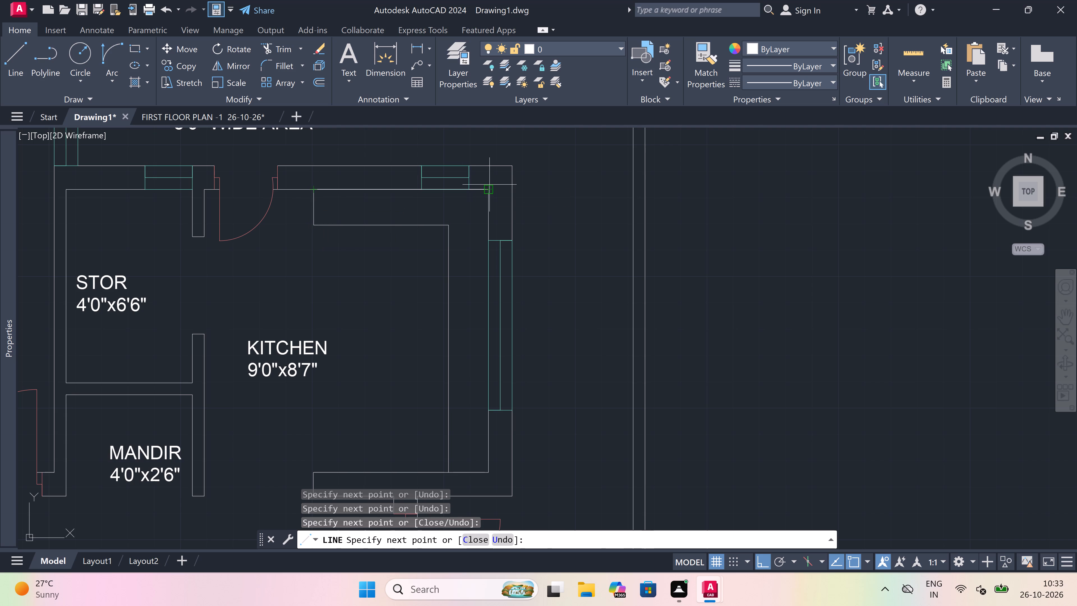
pyautogui.press('Escape')
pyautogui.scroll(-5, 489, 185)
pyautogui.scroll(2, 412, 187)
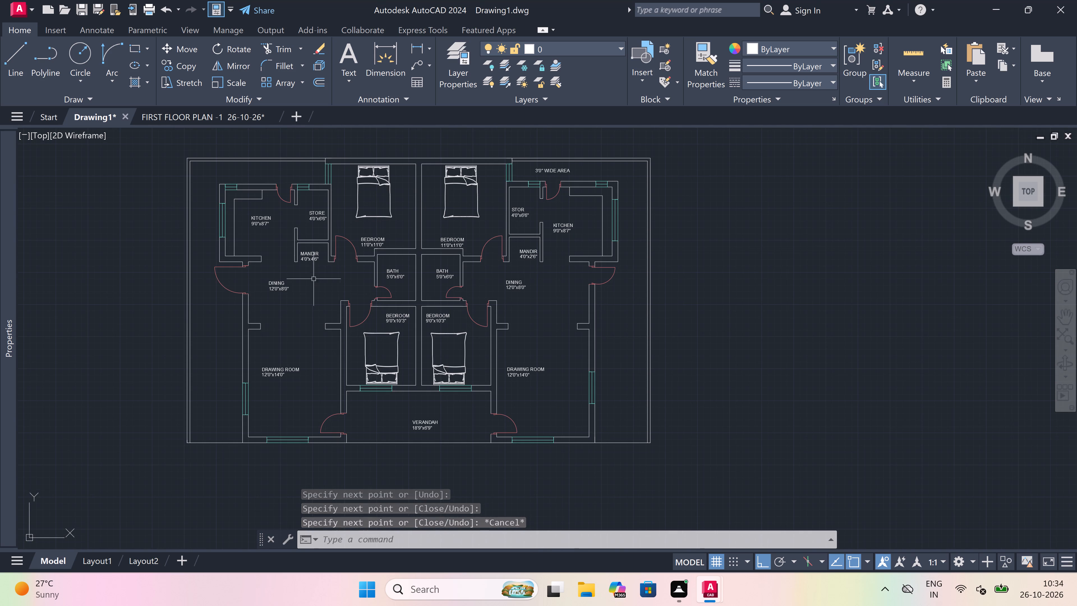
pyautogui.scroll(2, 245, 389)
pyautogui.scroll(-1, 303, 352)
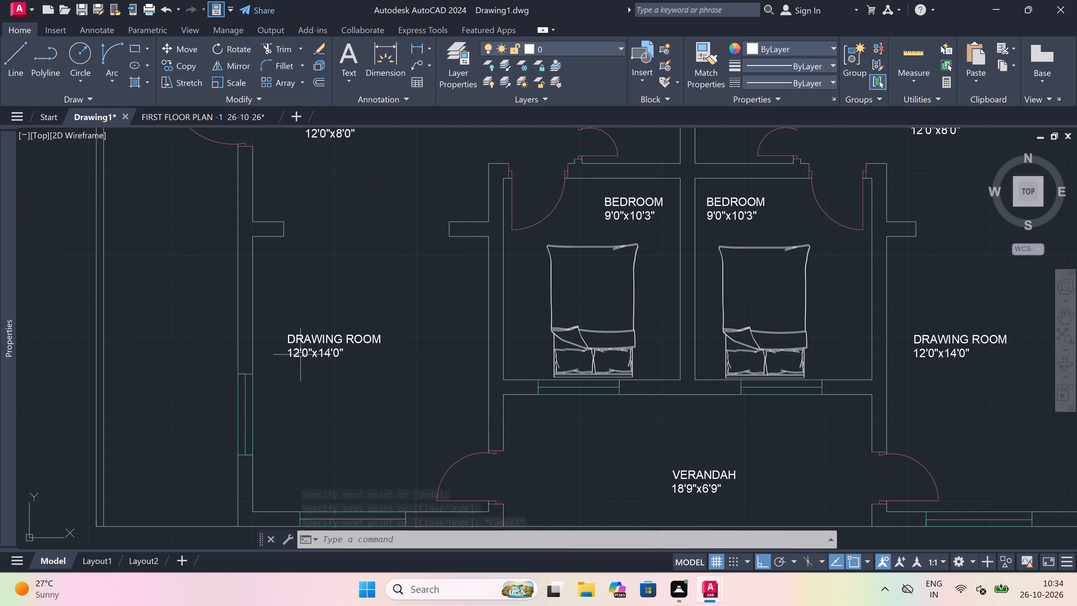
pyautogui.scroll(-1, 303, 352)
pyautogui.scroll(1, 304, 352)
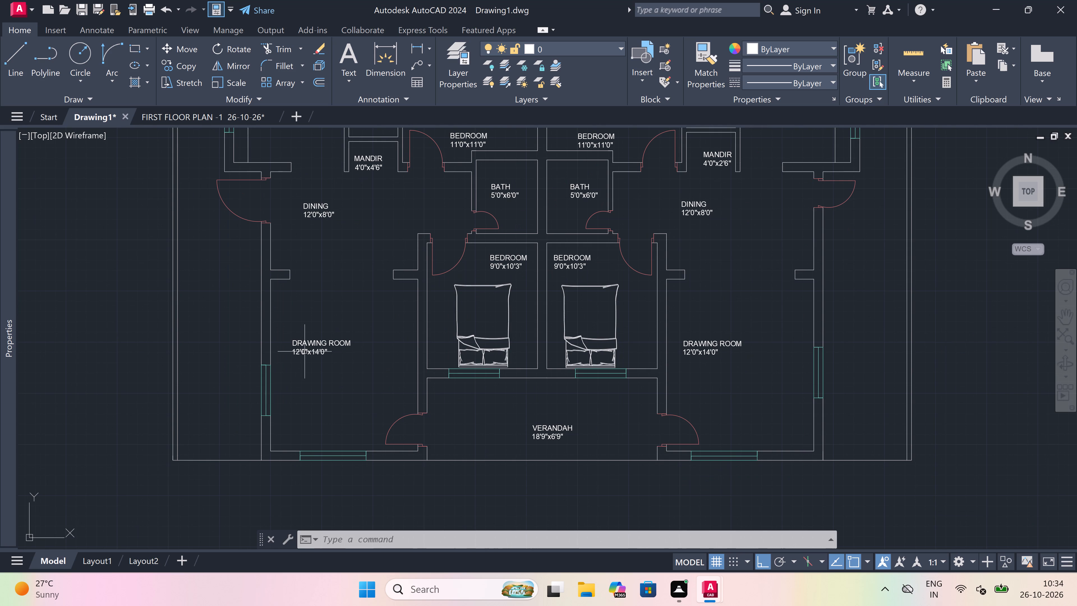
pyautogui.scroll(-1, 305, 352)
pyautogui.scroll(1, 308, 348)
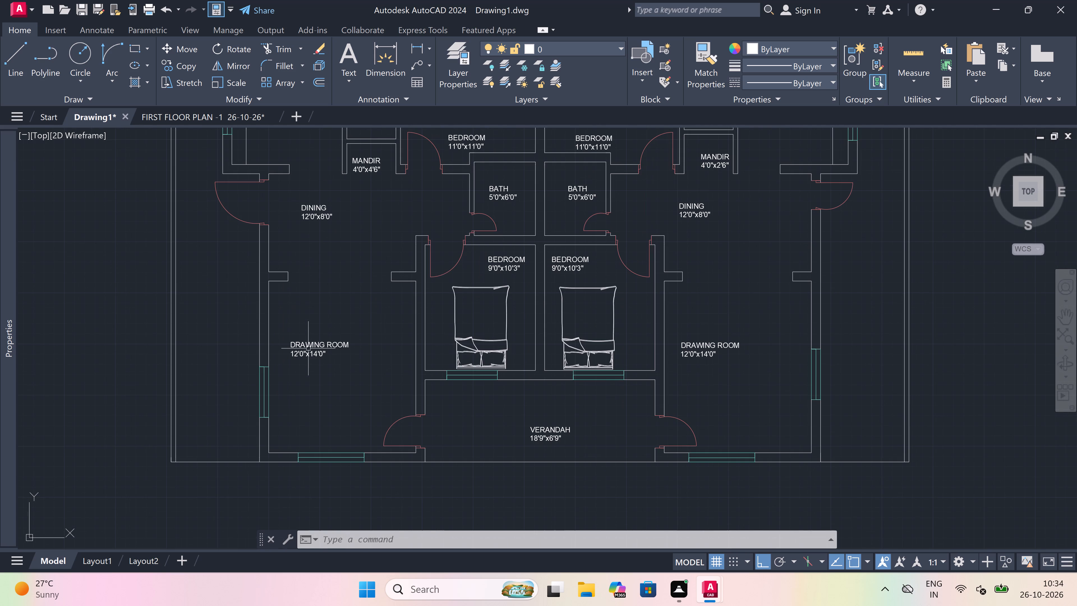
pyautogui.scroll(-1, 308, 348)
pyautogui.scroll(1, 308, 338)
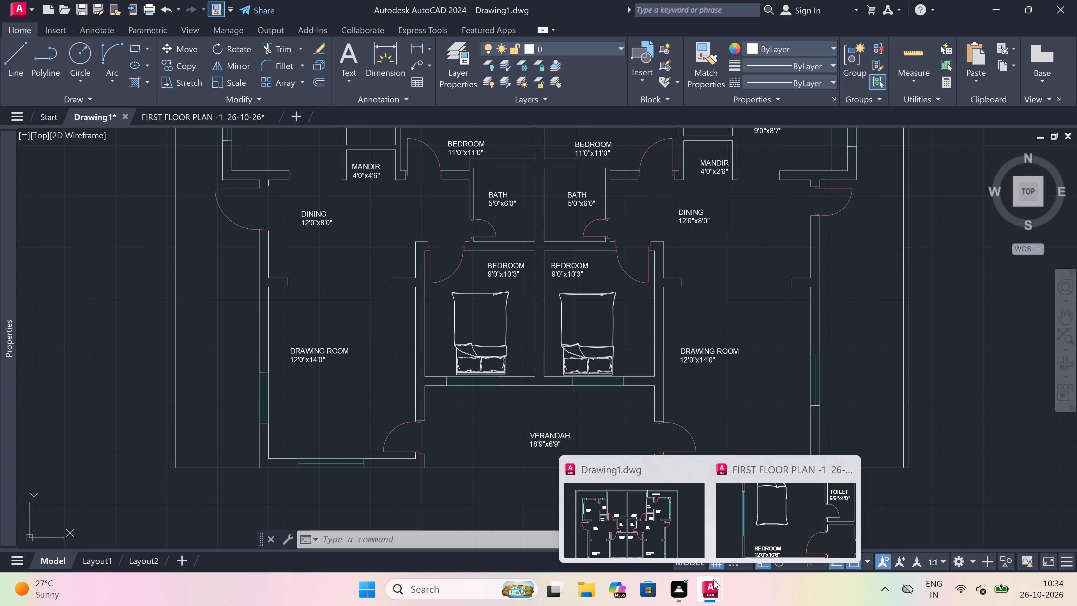
# Switch to the FIRST FLOOR PLAN -1 26-10-26 drawing and close it without saving its changes.
pyautogui.moveTo(593, 534); pyautogui.dragTo(593, 538)
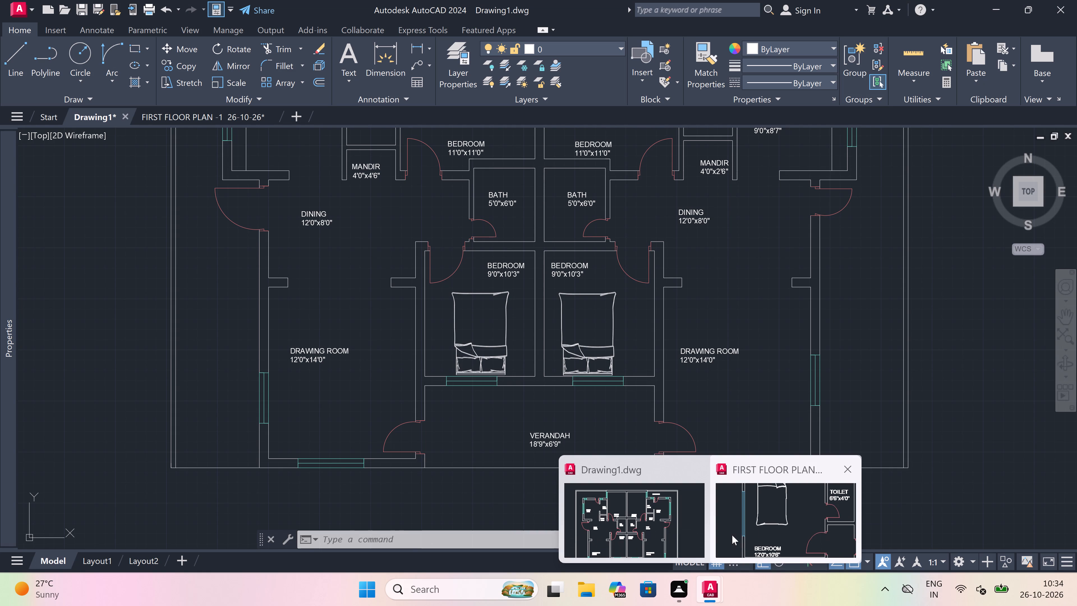
pyautogui.click(734, 528)
pyautogui.scroll(-6, 462, 400)
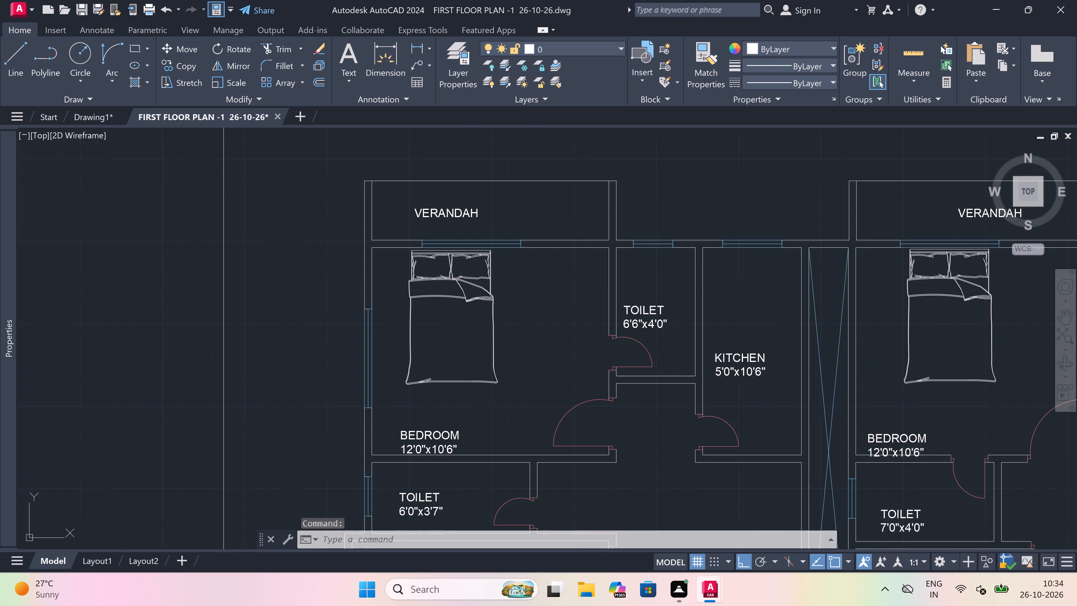
pyautogui.scroll(-6, 458, 396)
pyautogui.scroll(4, 470, 423)
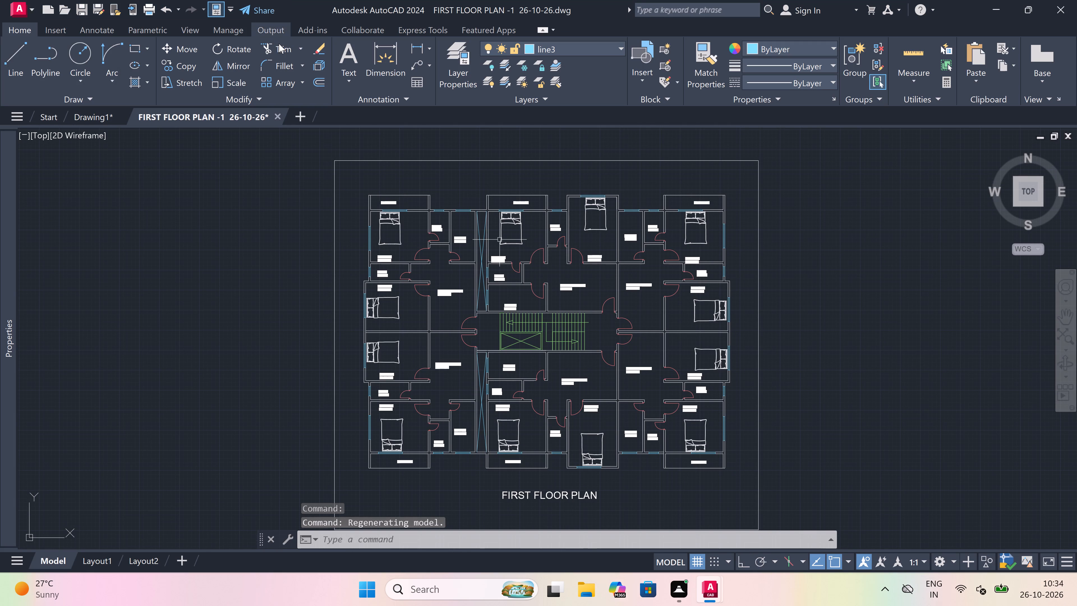
pyautogui.click(278, 114)
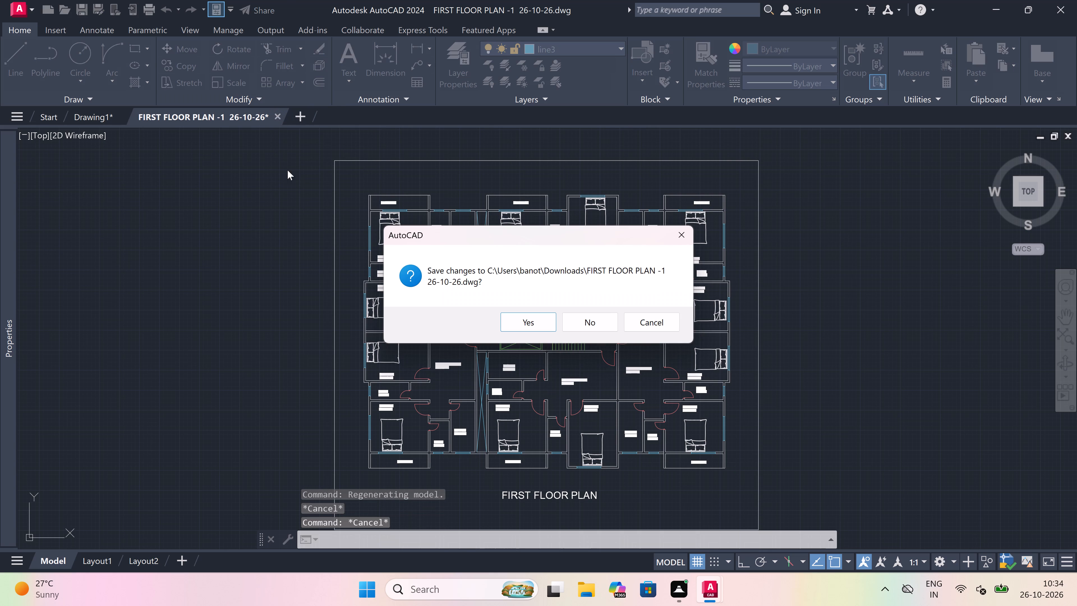
pyautogui.click(574, 319)
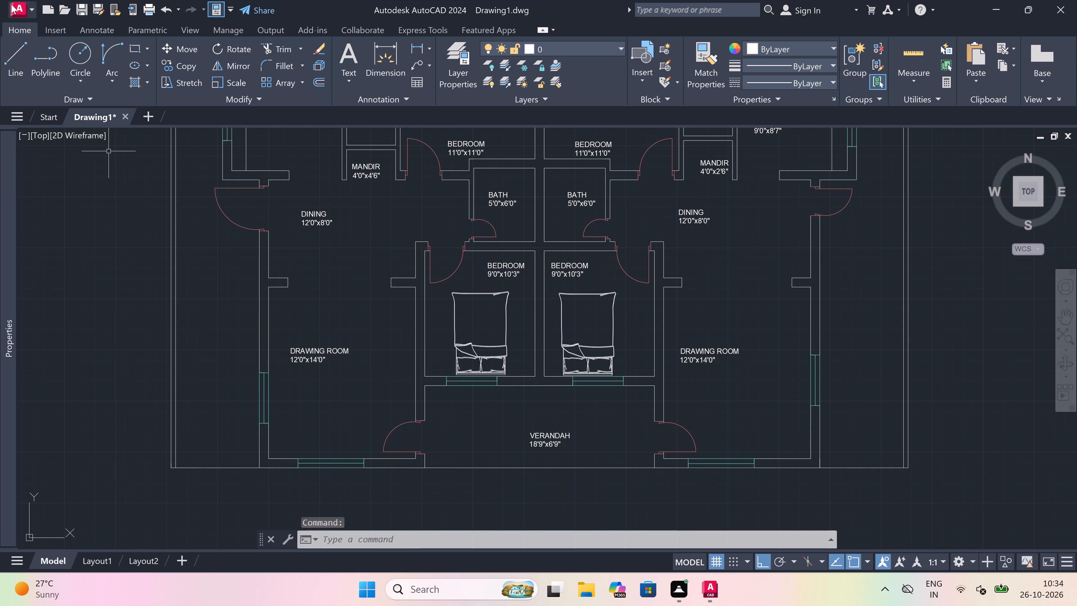
# Open the recent drawing GROUND FLOOR PLAN -2 17-10-26.dwg.
pyautogui.click(21, 8)
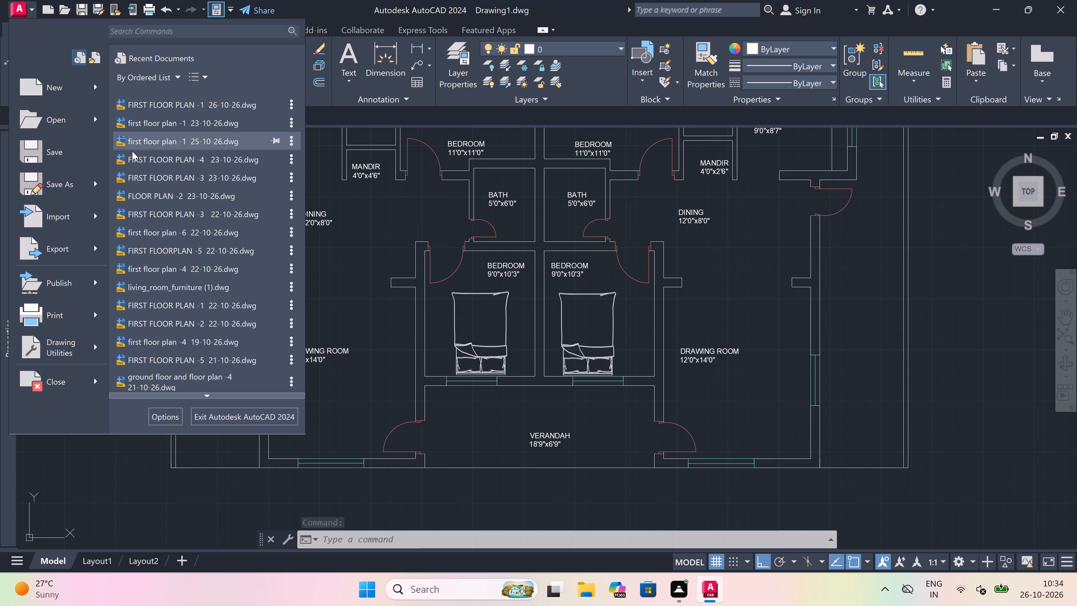
pyautogui.scroll(-4, 187, 137)
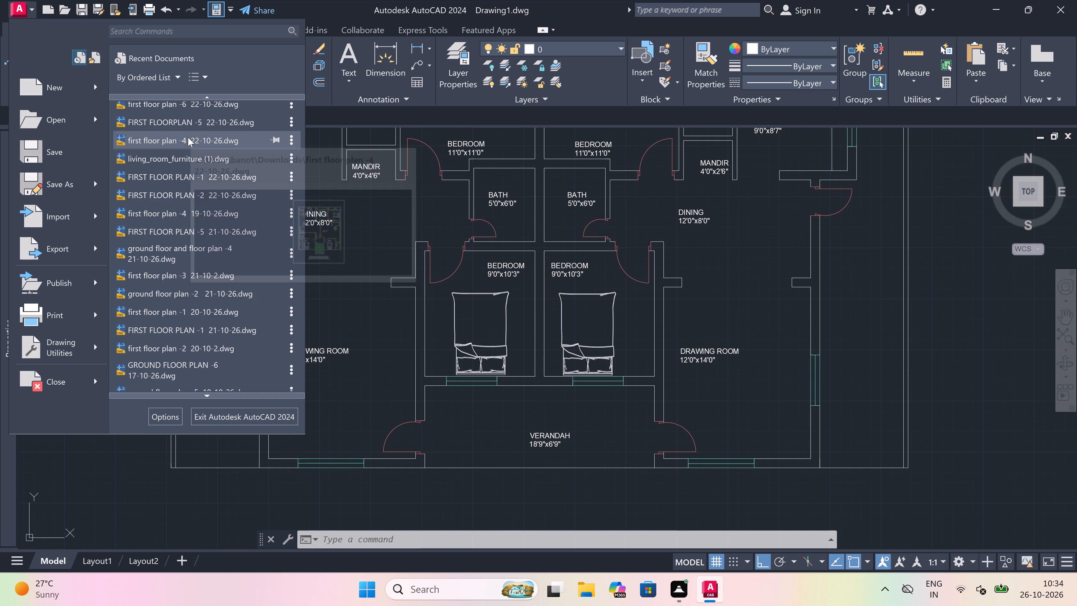
pyautogui.scroll(-19, 188, 137)
pyautogui.scroll(-5, 187, 140)
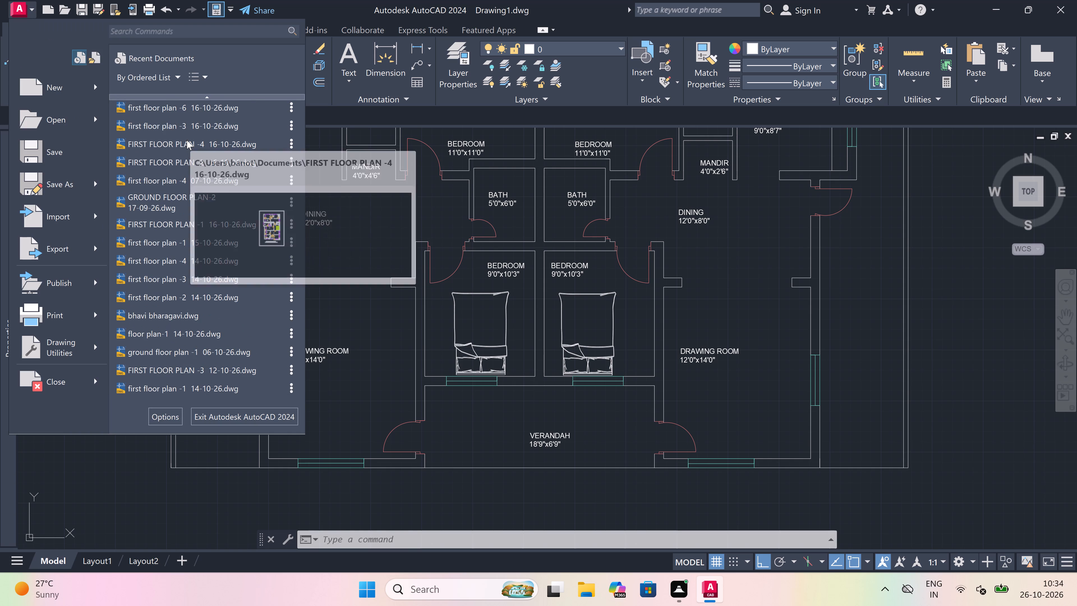
pyautogui.scroll(2, 187, 138)
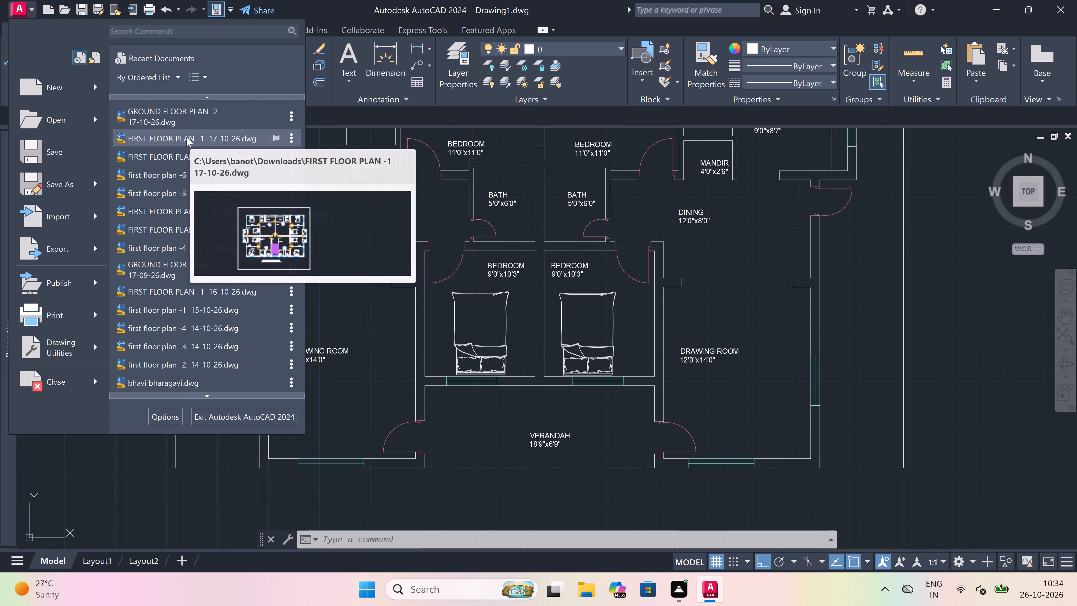
pyautogui.click(179, 115)
pyautogui.click(179, 117)
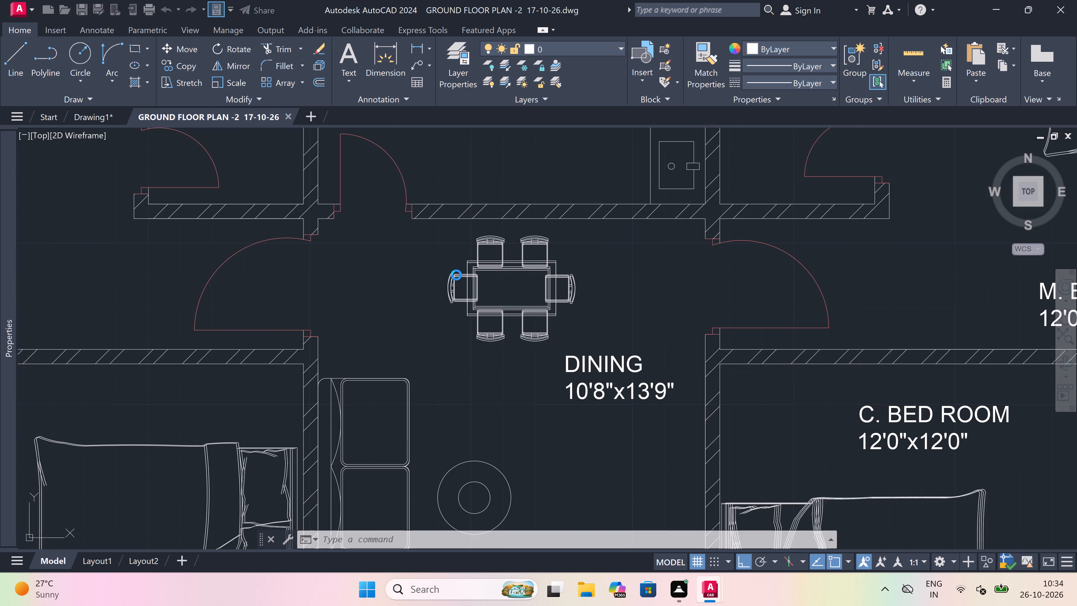
# Copy the WC fixture from the toilet on the kitchen's left side into Drawing1, placing it outside the plan's left boundary.
pyautogui.scroll(-10, 454, 276)
pyautogui.scroll(2, 450, 251)
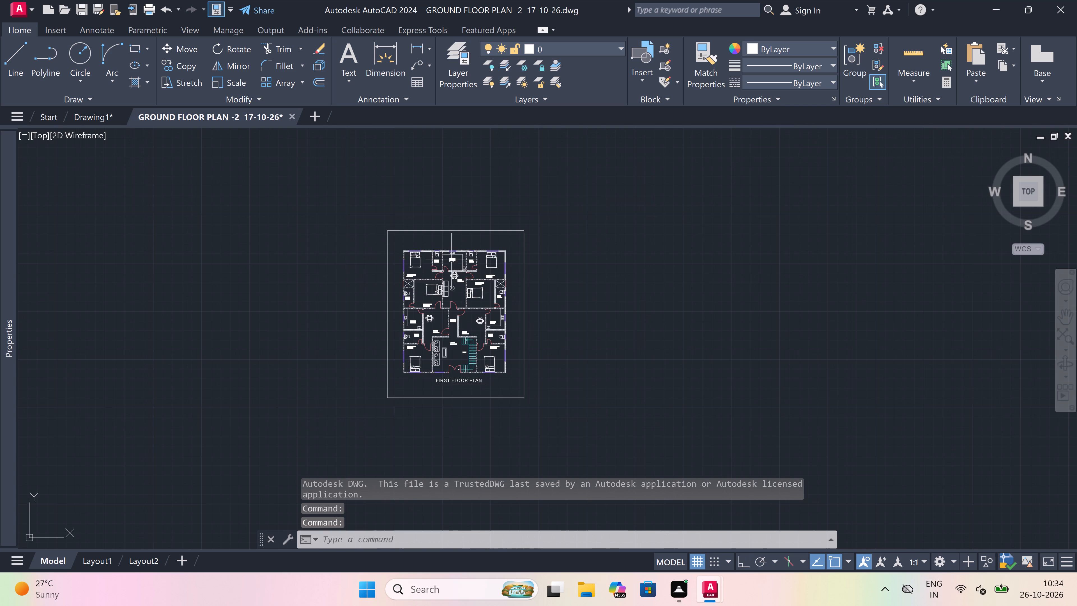
pyautogui.scroll(1, 450, 251)
pyautogui.scroll(3, 409, 260)
pyautogui.moveTo(378, 246); pyautogui.dragTo(377, 250)
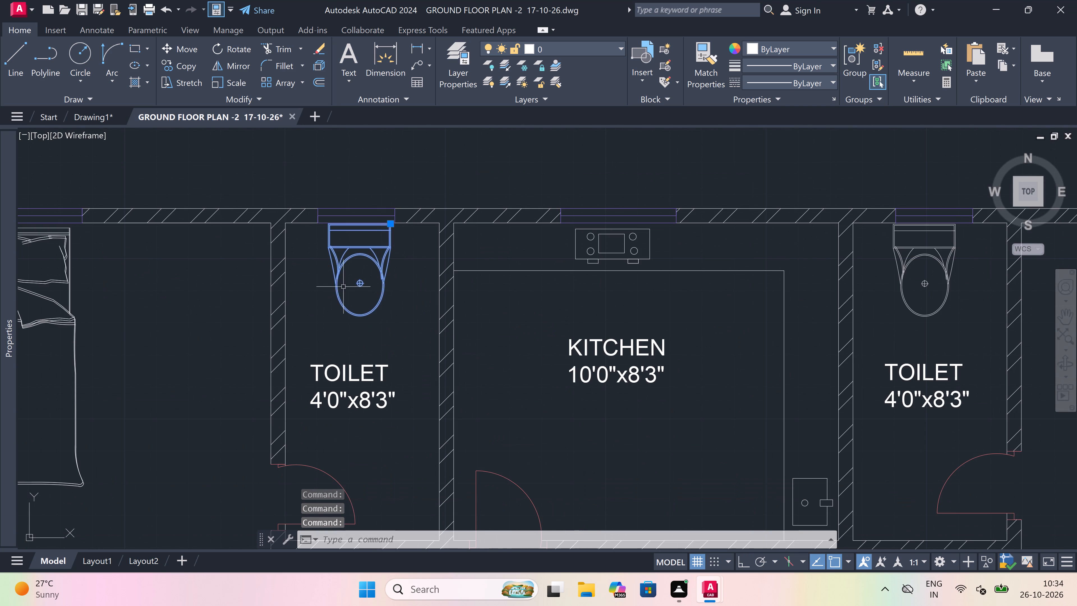
pyautogui.hotkey('ctrl', 'c')
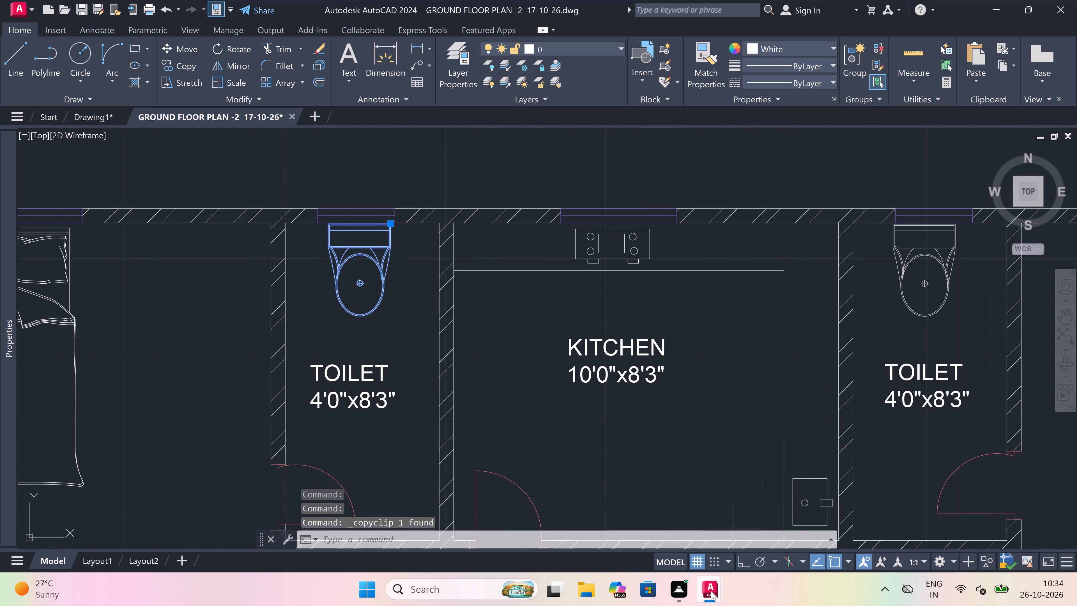
pyautogui.click(647, 530)
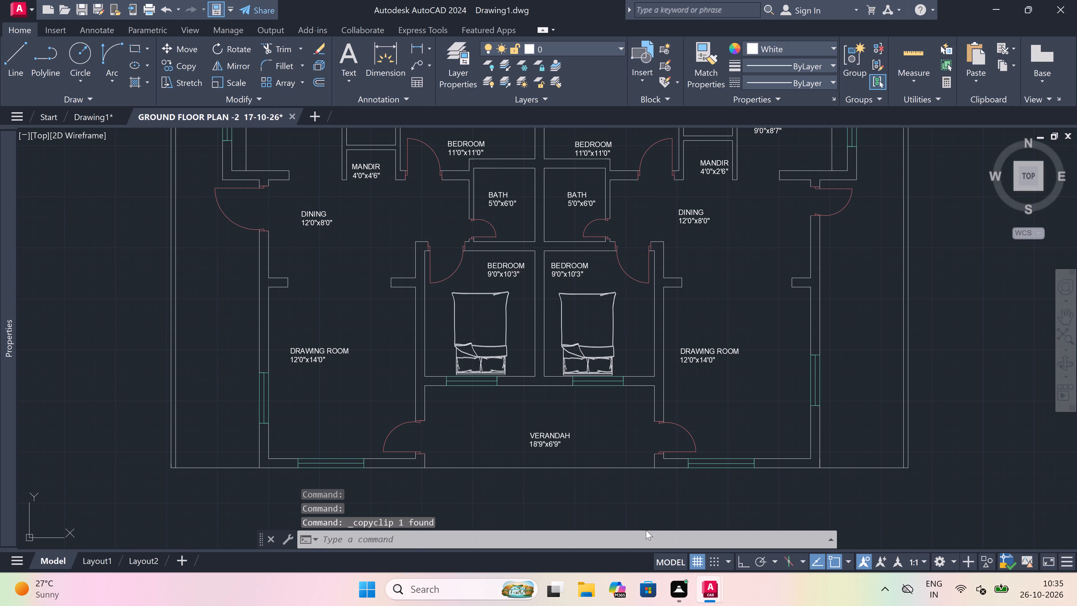
pyautogui.hotkey('ctrl', 'v')
pyautogui.scroll(-3, 425, 375)
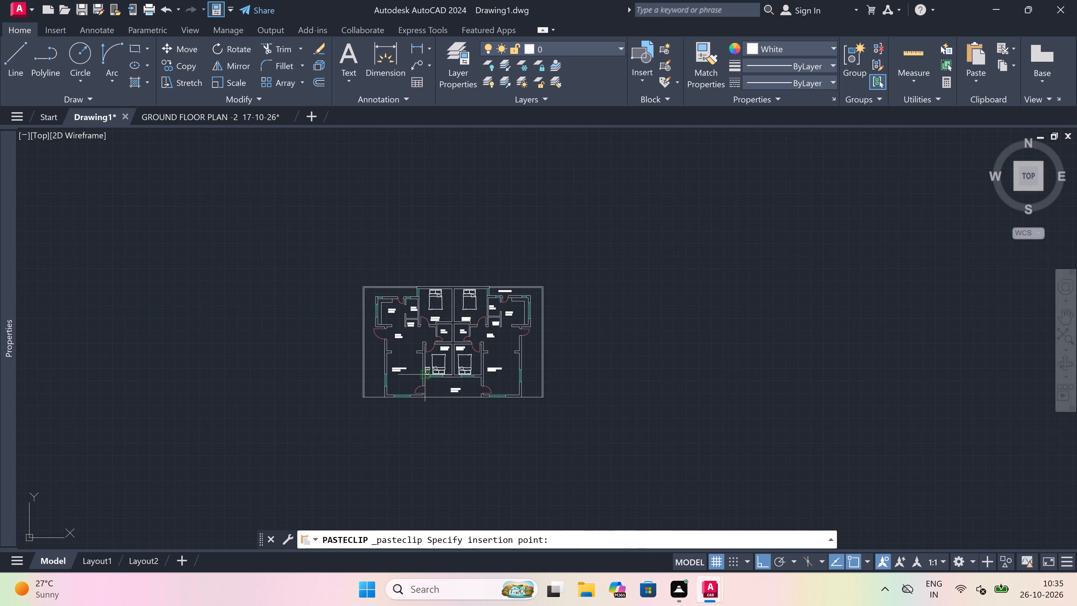
pyautogui.scroll(3, 407, 320)
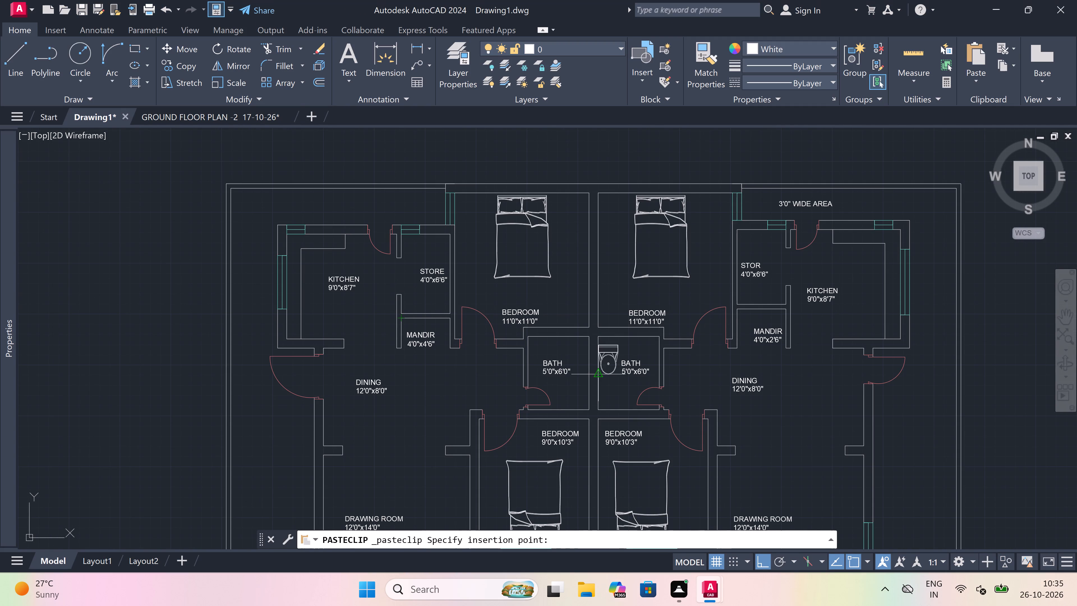
pyautogui.click(176, 382)
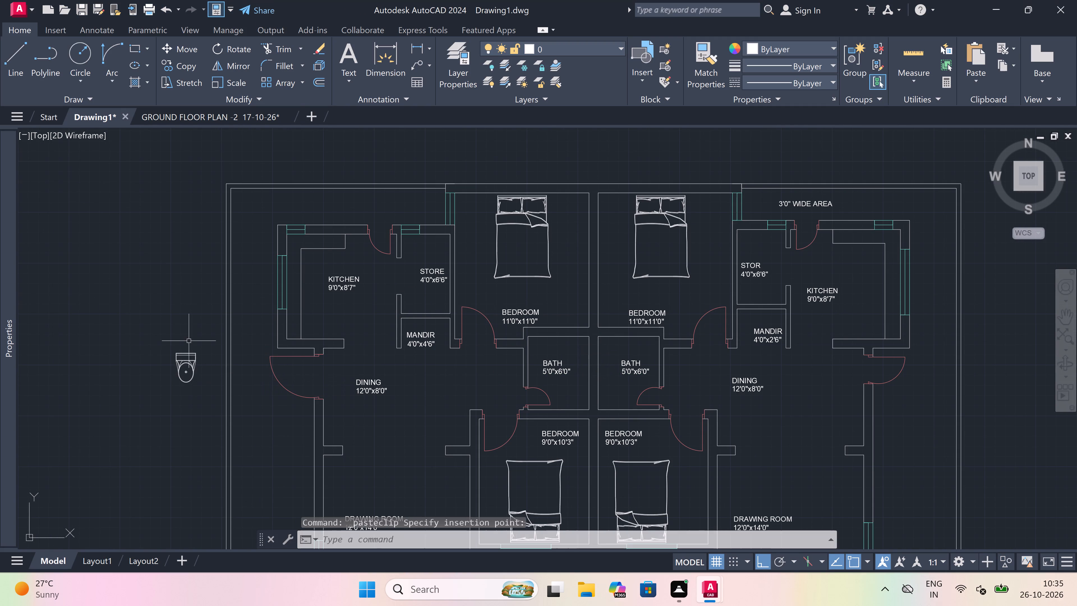
# Scale the pasted WC down to roughly half its size about the centre of its bowl.
pyautogui.click(210, 340)
pyautogui.click(145, 404)
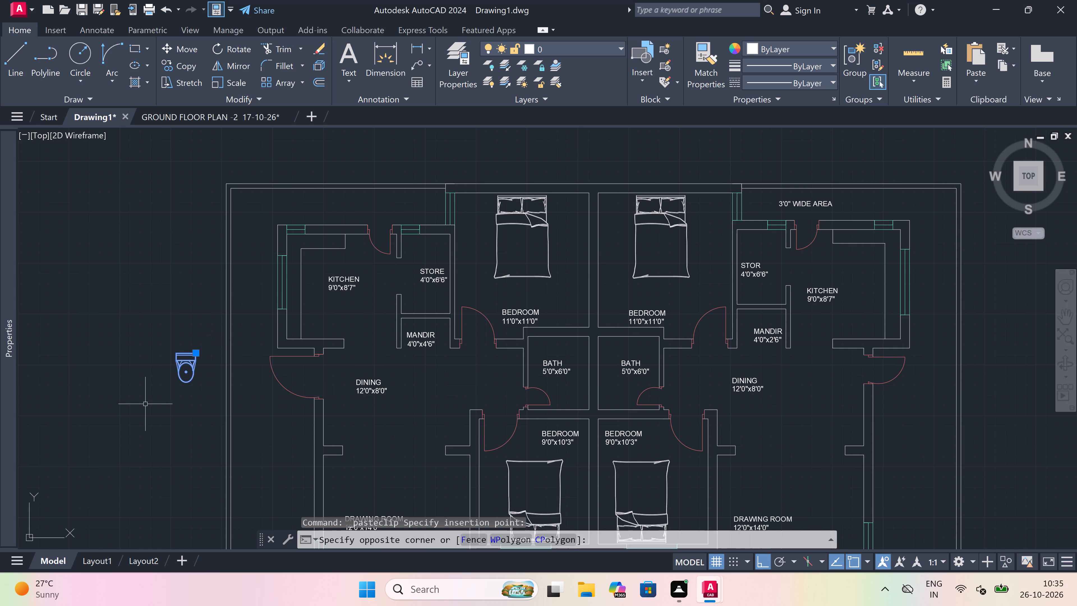
pyautogui.click(233, 84)
pyautogui.scroll(1, 169, 384)
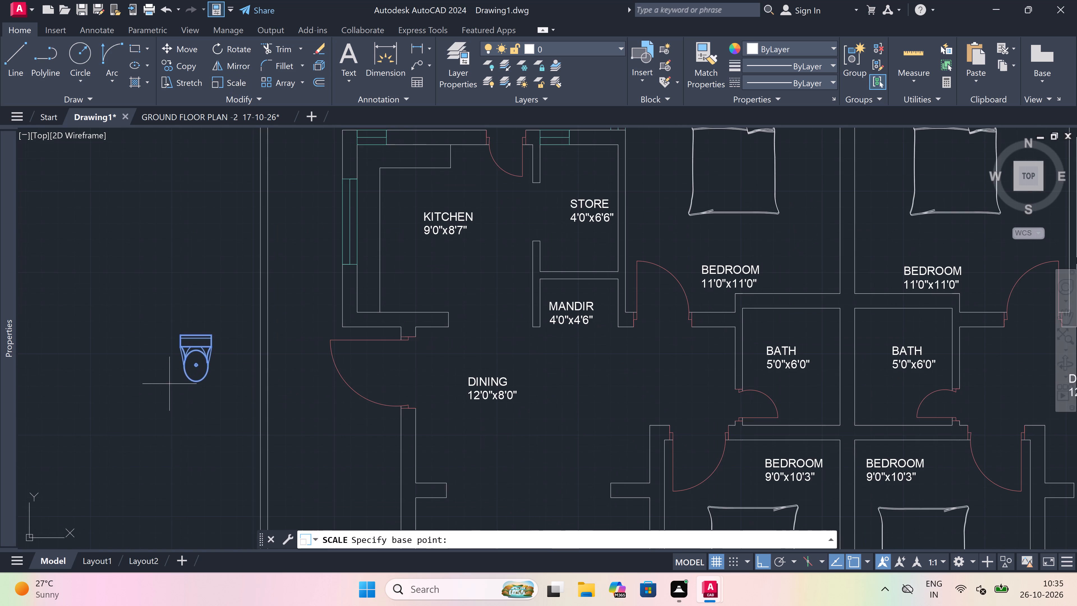
pyautogui.moveTo(196, 358); pyautogui.dragTo(197, 362)
pyautogui.scroll(2, 190, 383)
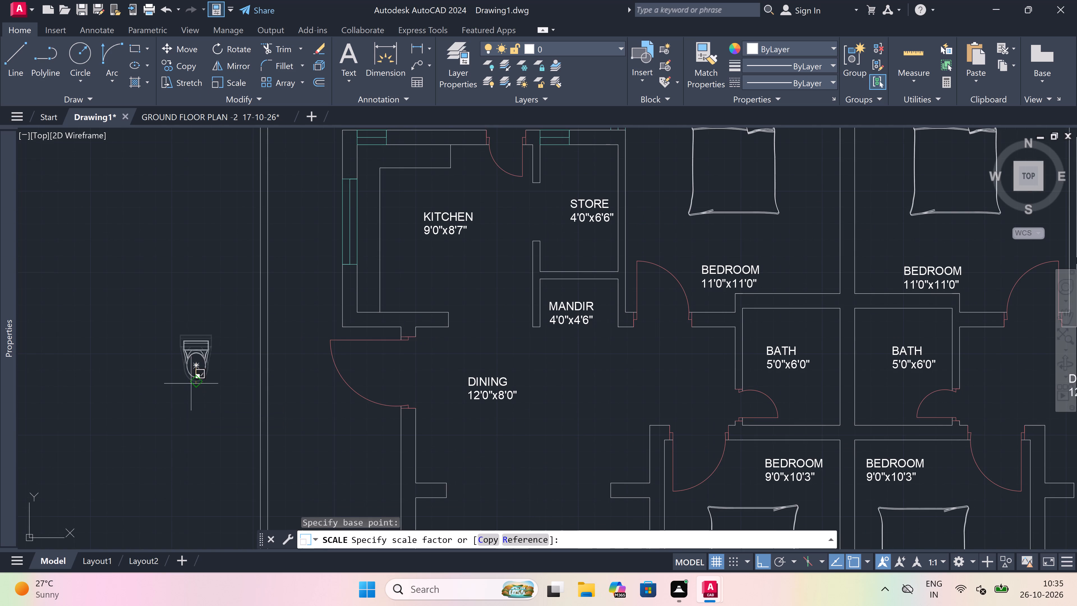
pyautogui.scroll(2, 190, 383)
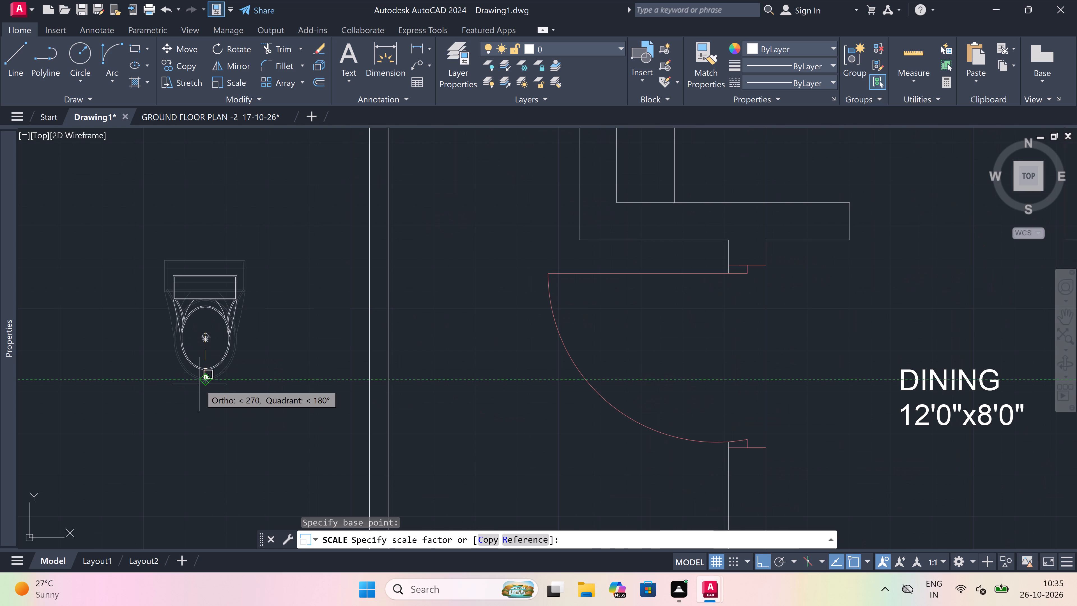
pyautogui.scroll(2, 196, 358)
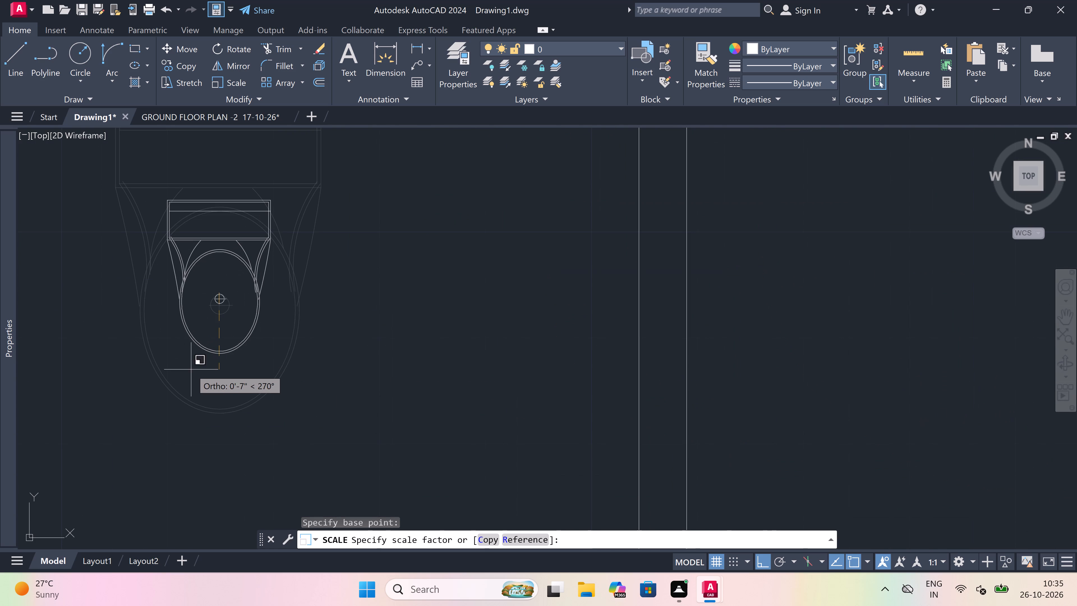
pyautogui.click(191, 369)
# Rotate the scaled WC outside the plan 270° so its cistern faces the plan's left boundary wall.
pyautogui.moveTo(303, 190); pyautogui.dragTo(280, 200)
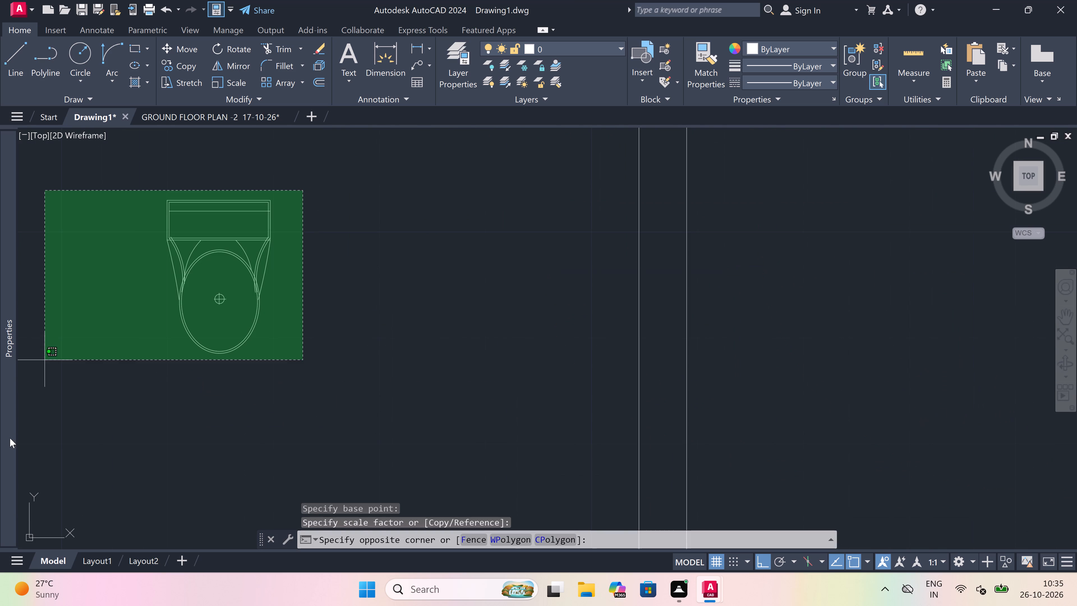
pyautogui.click(153, 367)
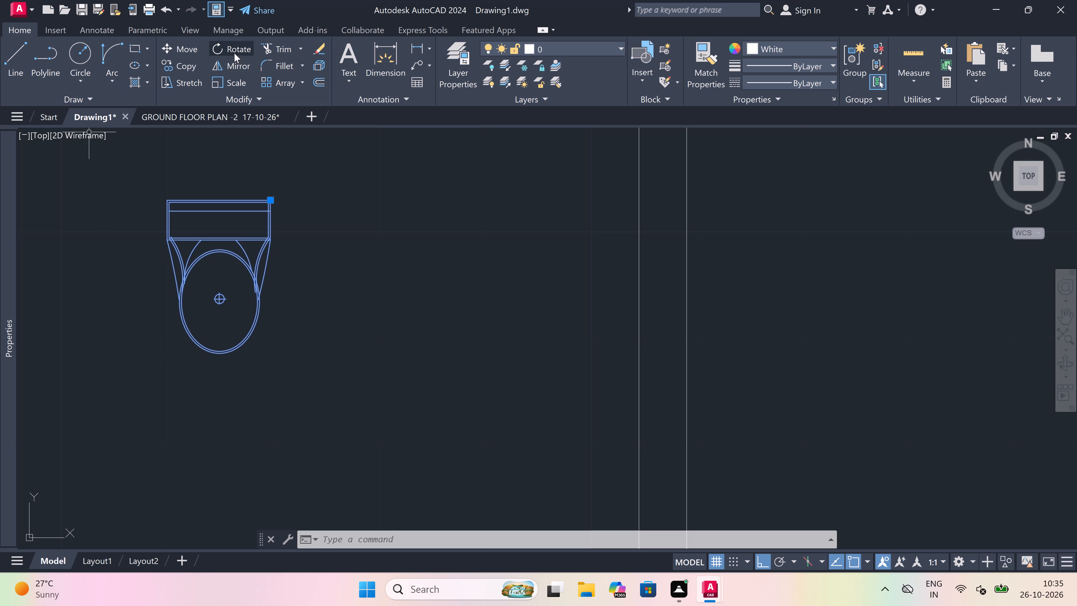
pyautogui.moveTo(237, 45); pyautogui.dragTo(237, 47)
pyautogui.scroll(-3, 303, 473)
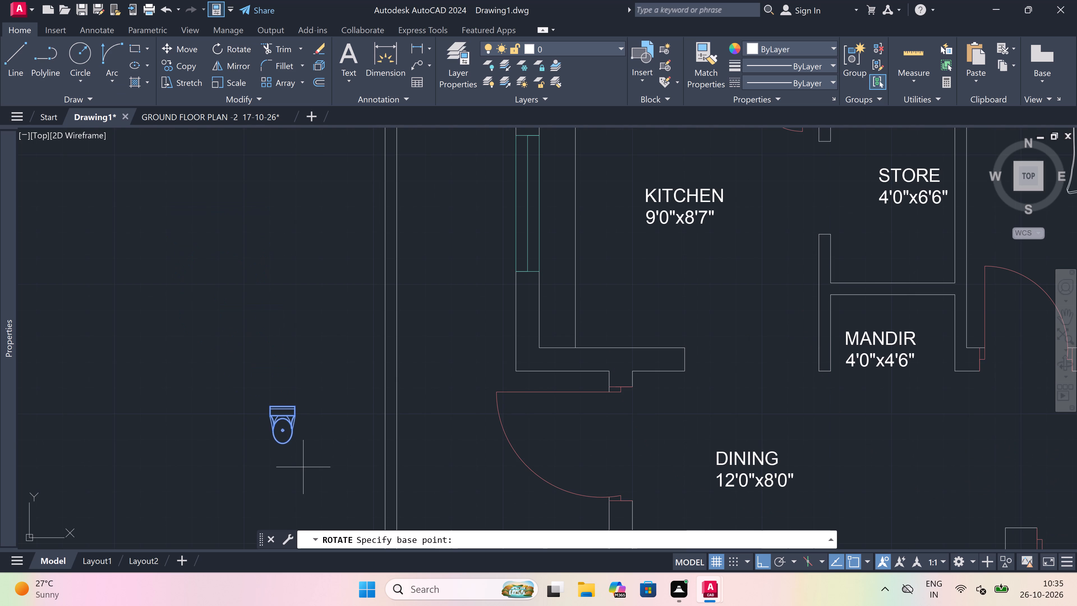
pyautogui.scroll(1, 303, 465)
pyautogui.click(264, 397)
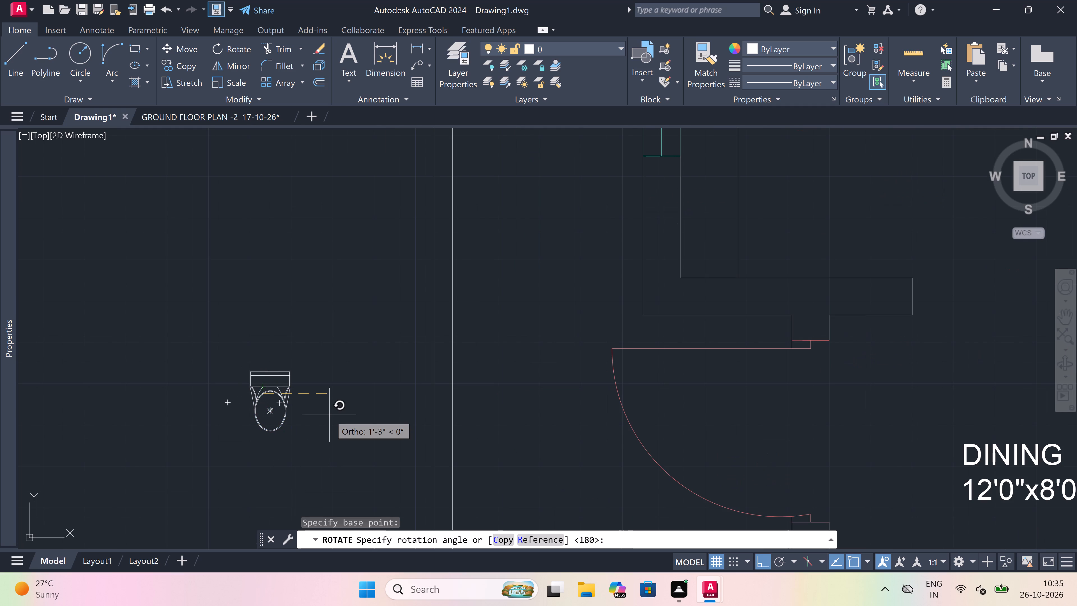
pyautogui.click(245, 469)
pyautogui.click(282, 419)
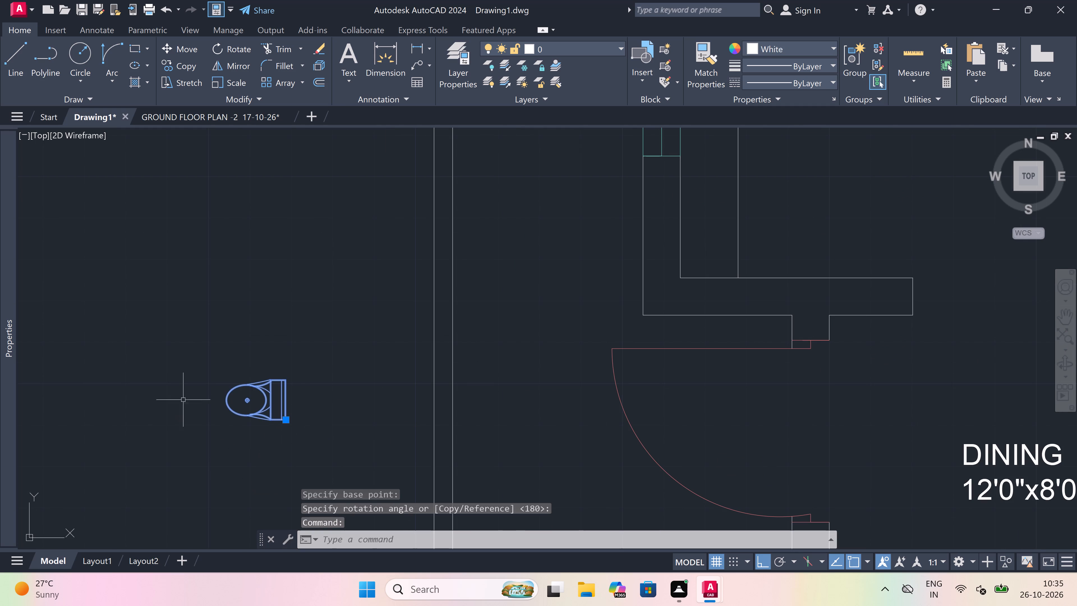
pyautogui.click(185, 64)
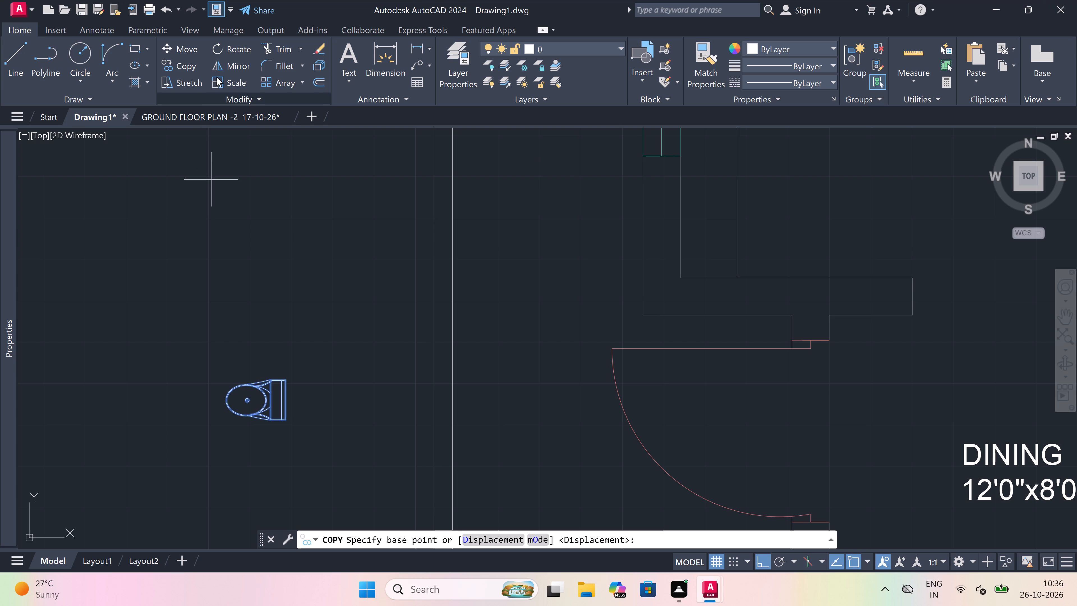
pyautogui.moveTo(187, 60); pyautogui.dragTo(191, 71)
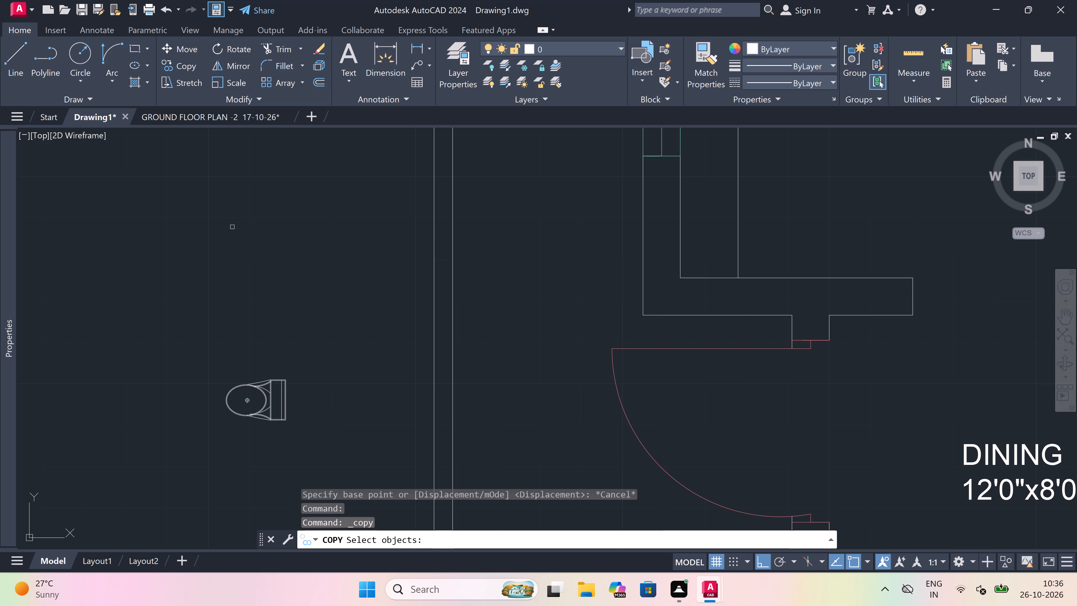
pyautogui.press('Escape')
# Copy the WC by the middle of its cistern's back edge into the left unit's bath, against the shared central wall.
pyautogui.scroll(-4, 235, 228)
pyautogui.scroll(1, 235, 229)
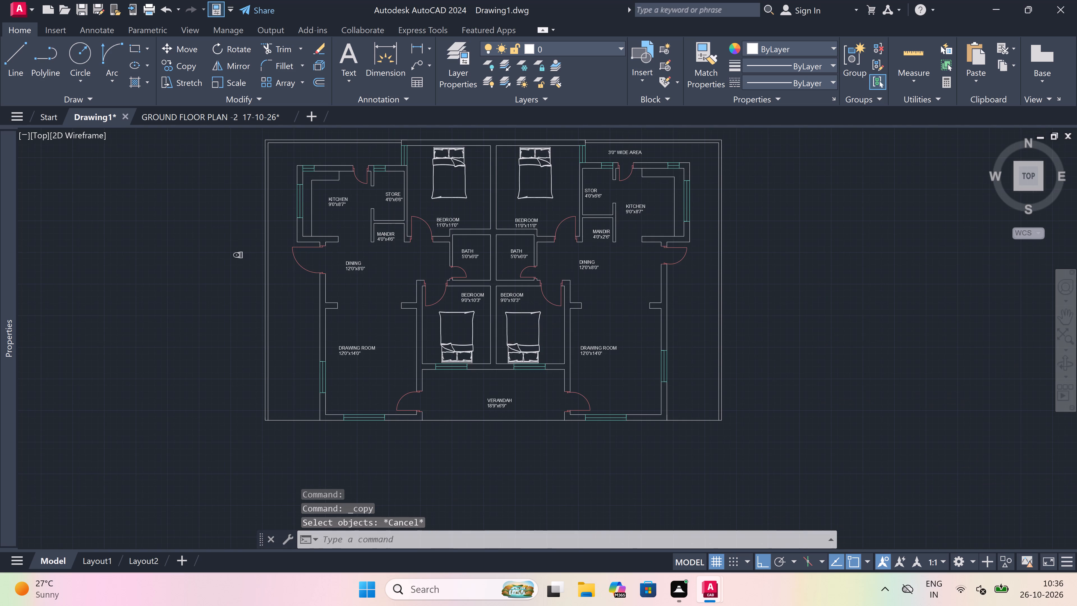
pyautogui.scroll(2, 235, 229)
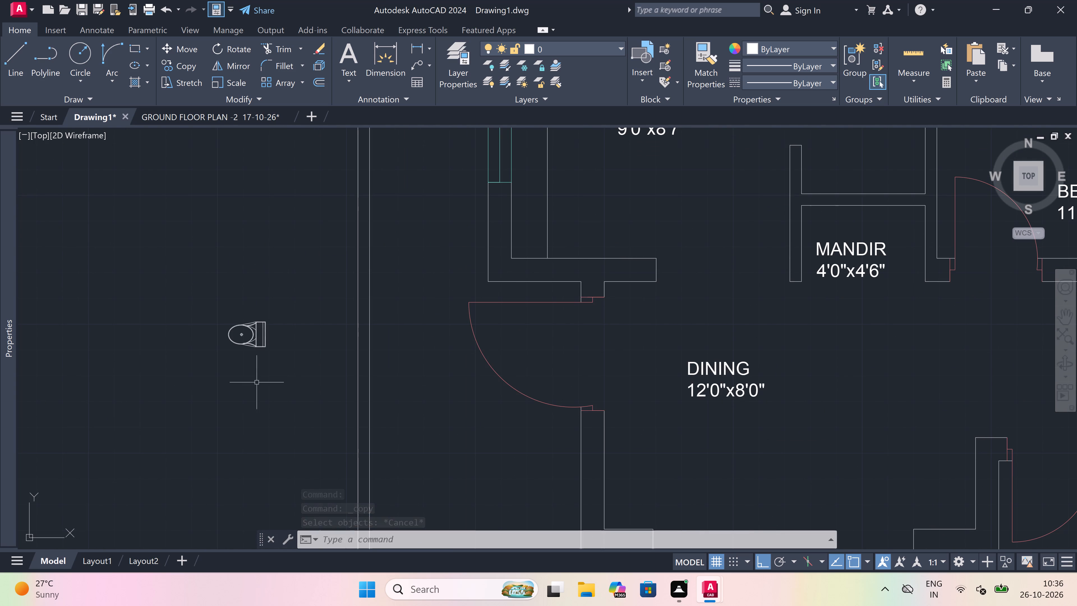
pyautogui.click(279, 313)
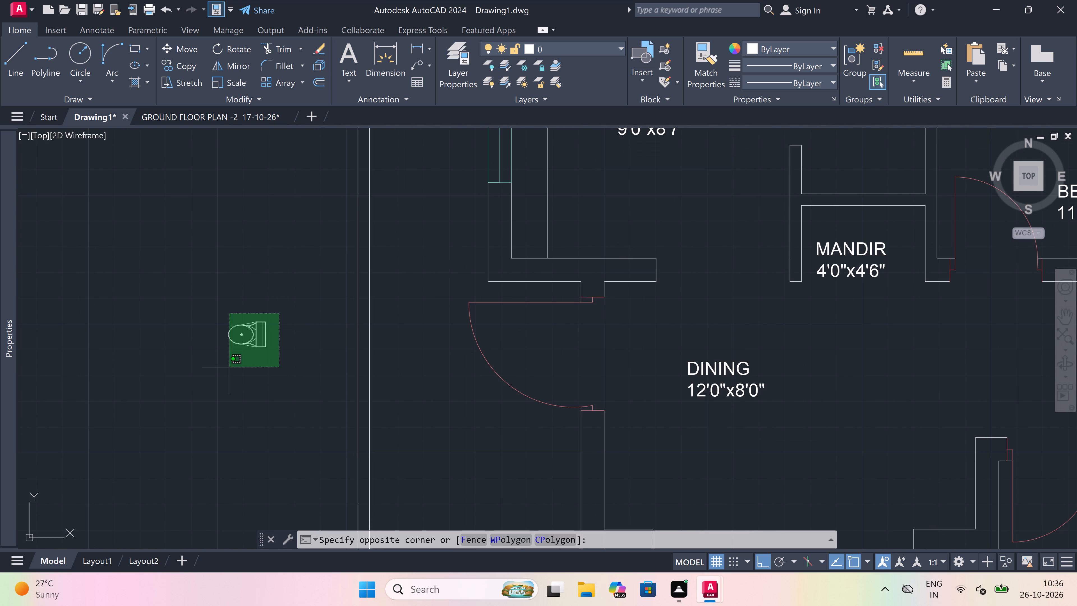
pyautogui.moveTo(218, 369); pyautogui.dragTo(219, 366)
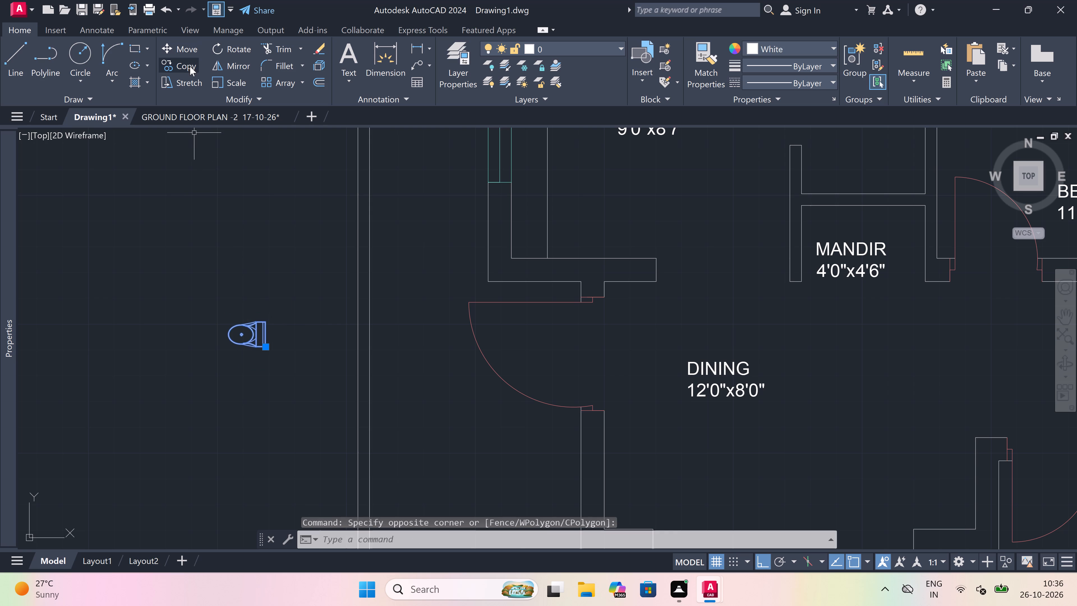
pyautogui.click(190, 66)
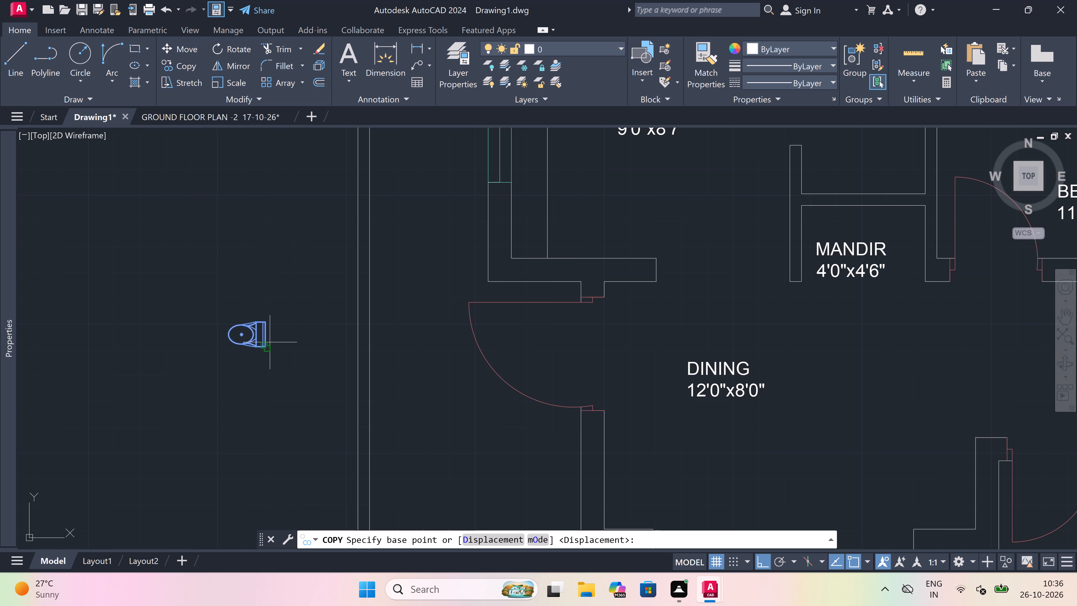
pyautogui.click(270, 336)
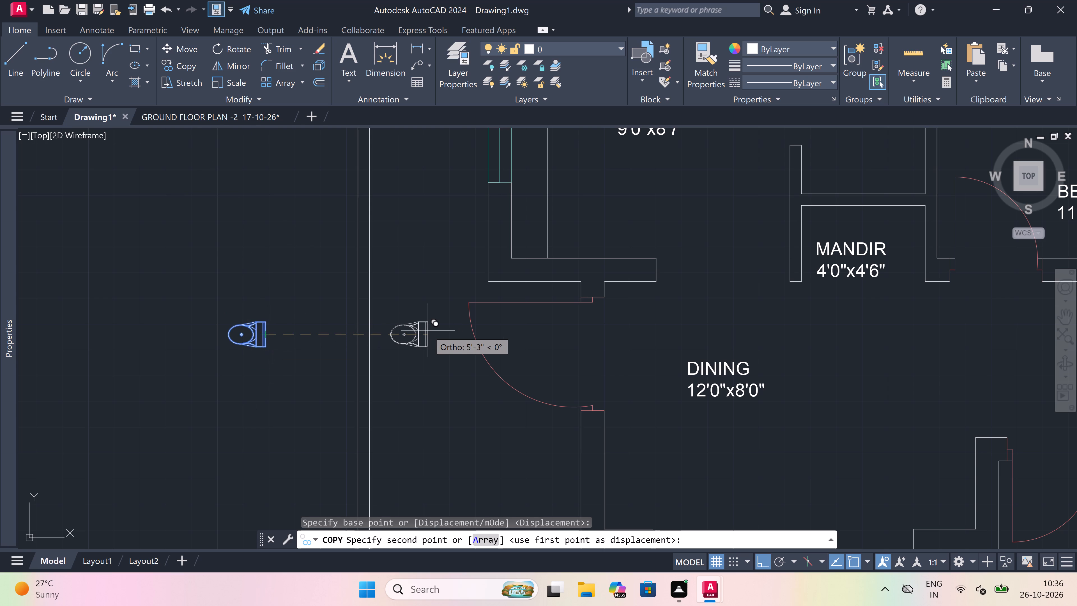
pyautogui.press('F8')
pyautogui.scroll(-2, 429, 329)
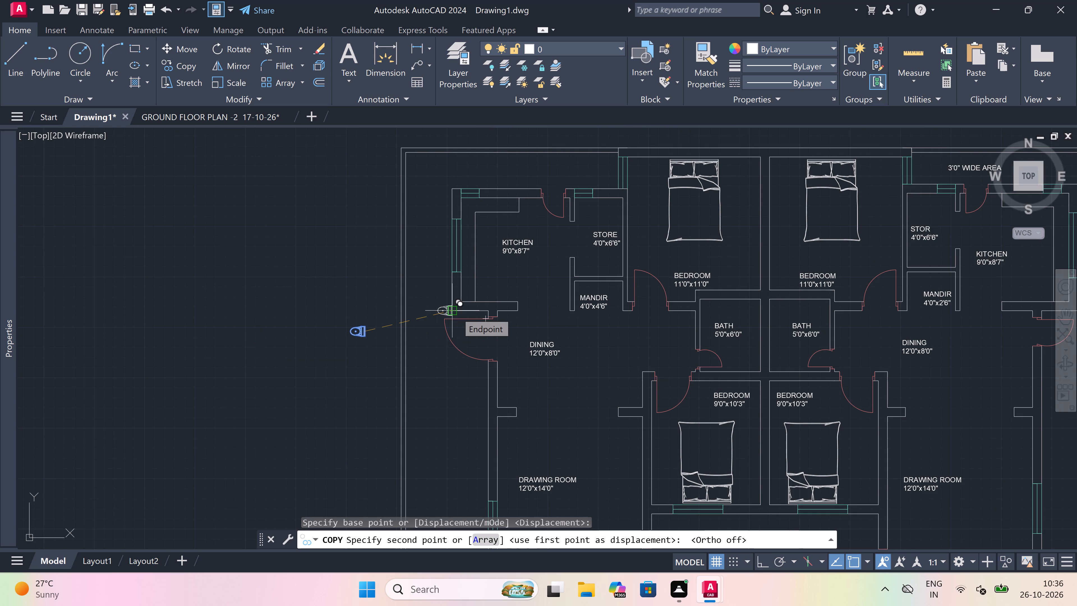
pyautogui.scroll(2, 763, 306)
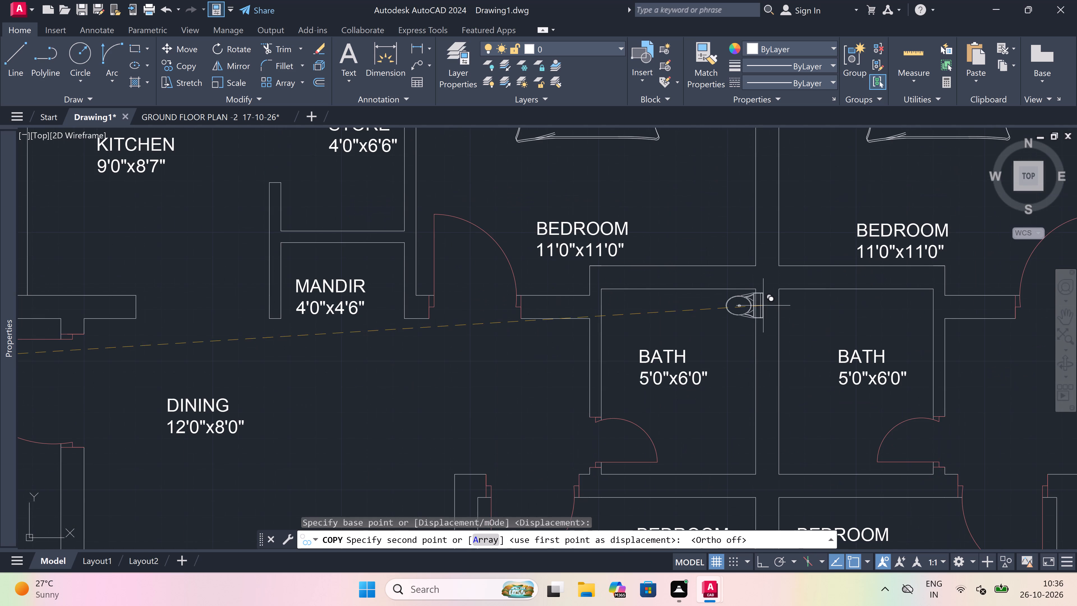
pyautogui.scroll(2, 755, 323)
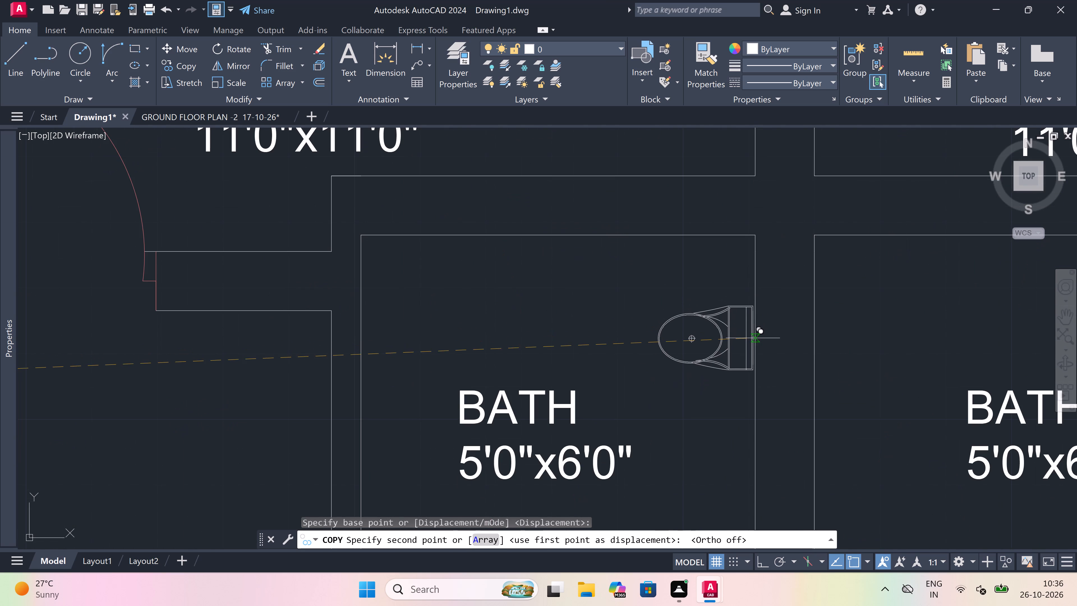
pyautogui.click(753, 335)
pyautogui.scroll(-4, 682, 318)
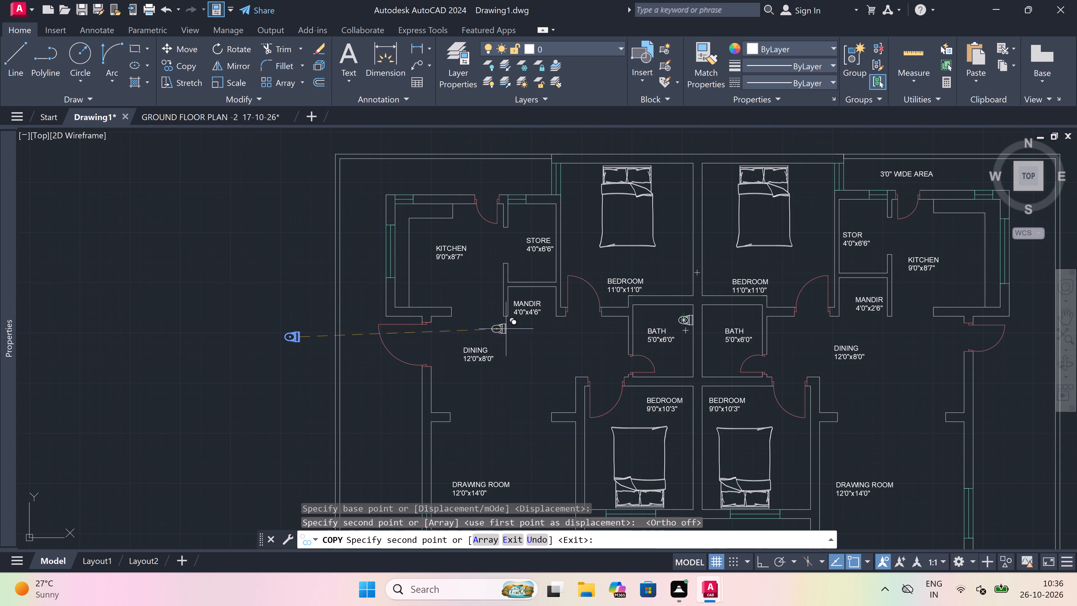
pyautogui.press('Escape')
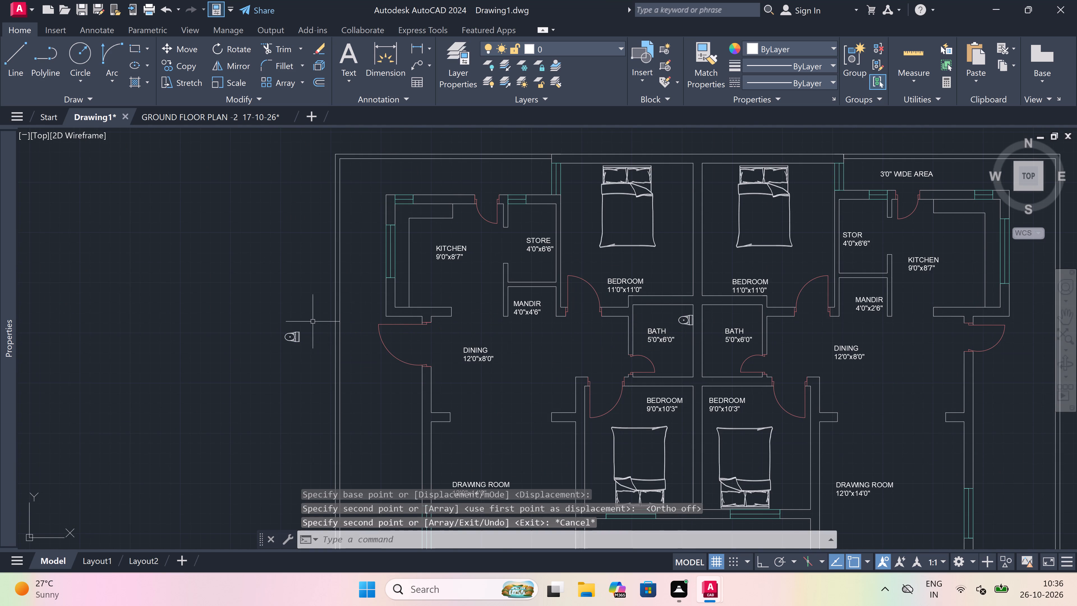
# Rotate the original WC outside the plan 180° so its cistern faces away from the plan.
pyautogui.scroll(1, 312, 320)
pyautogui.click(312, 320)
pyautogui.click(192, 420)
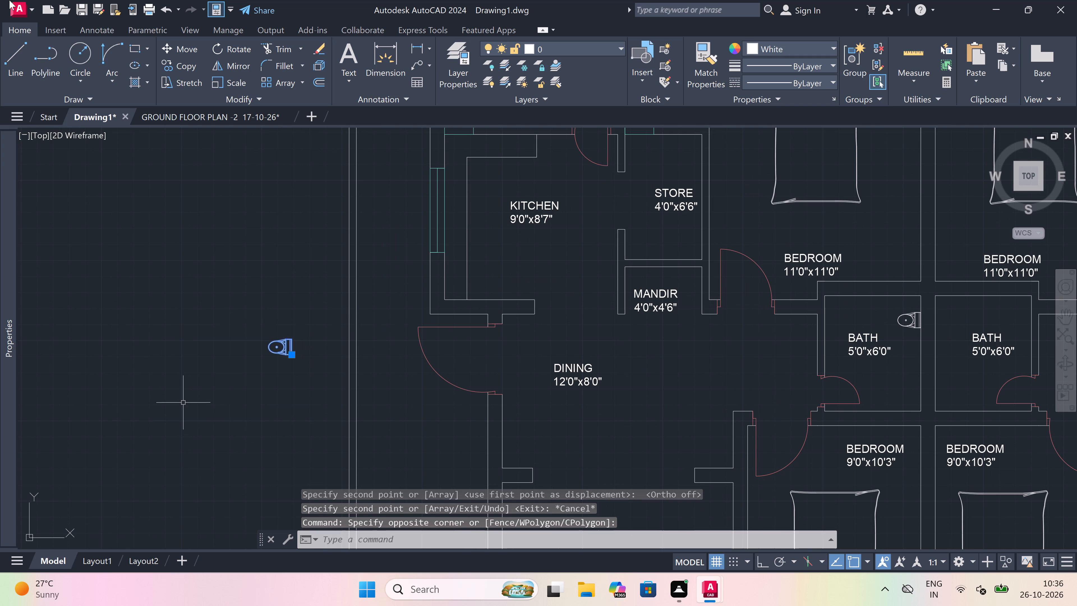
pyautogui.click(227, 45)
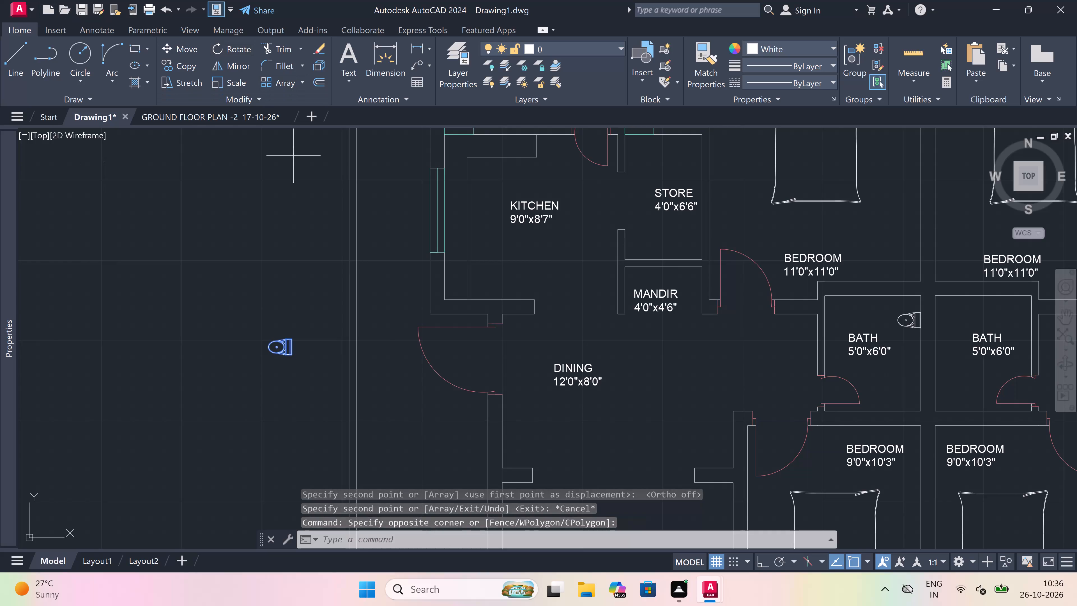
pyautogui.moveTo(280, 352); pyautogui.dragTo(280, 345)
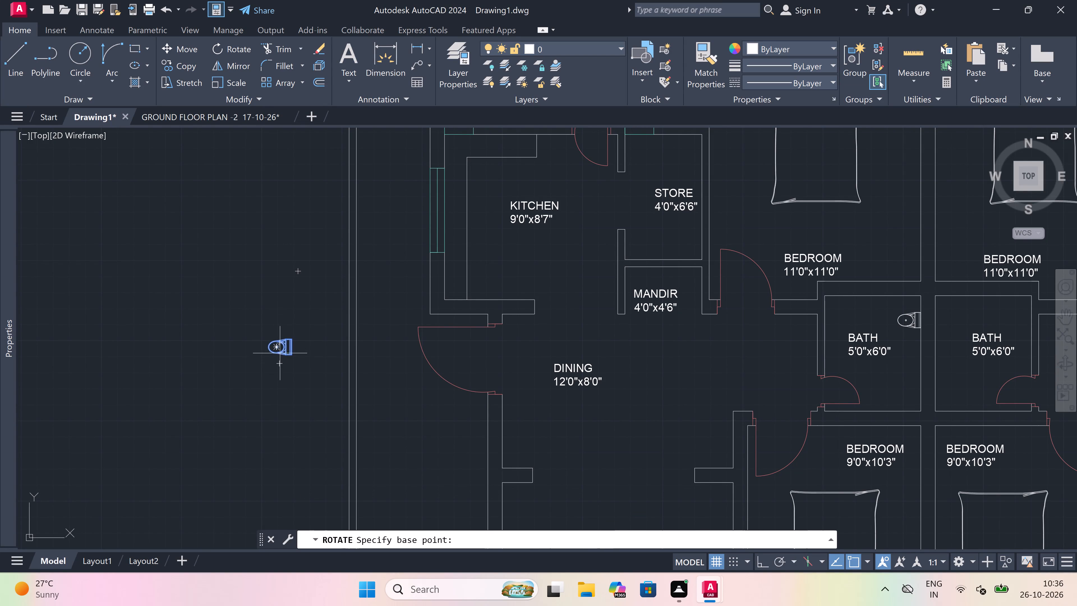
pyautogui.press('F8')
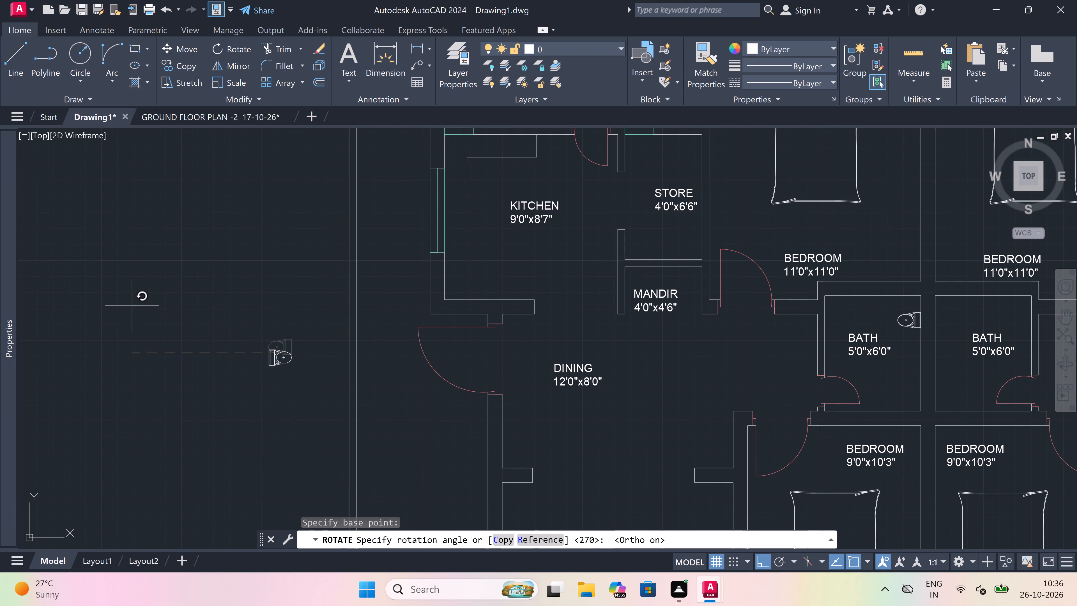
pyautogui.click(104, 380)
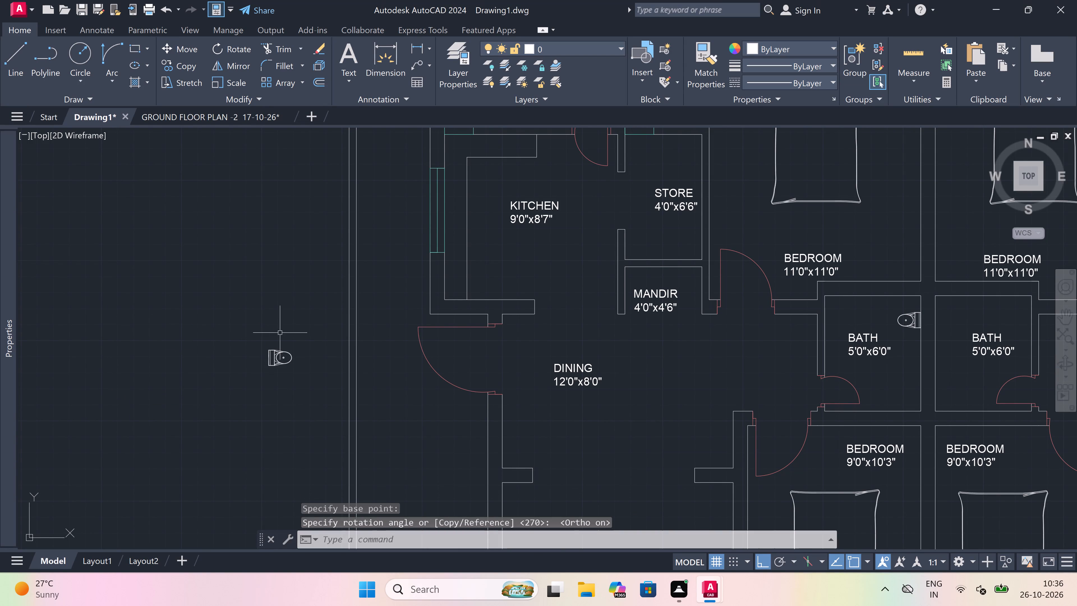
# Copy the rotated WC by its cistern's back edge into the right unit's bath, against the shared central wall opposite the first WC.
pyautogui.click(285, 337)
pyautogui.click(229, 401)
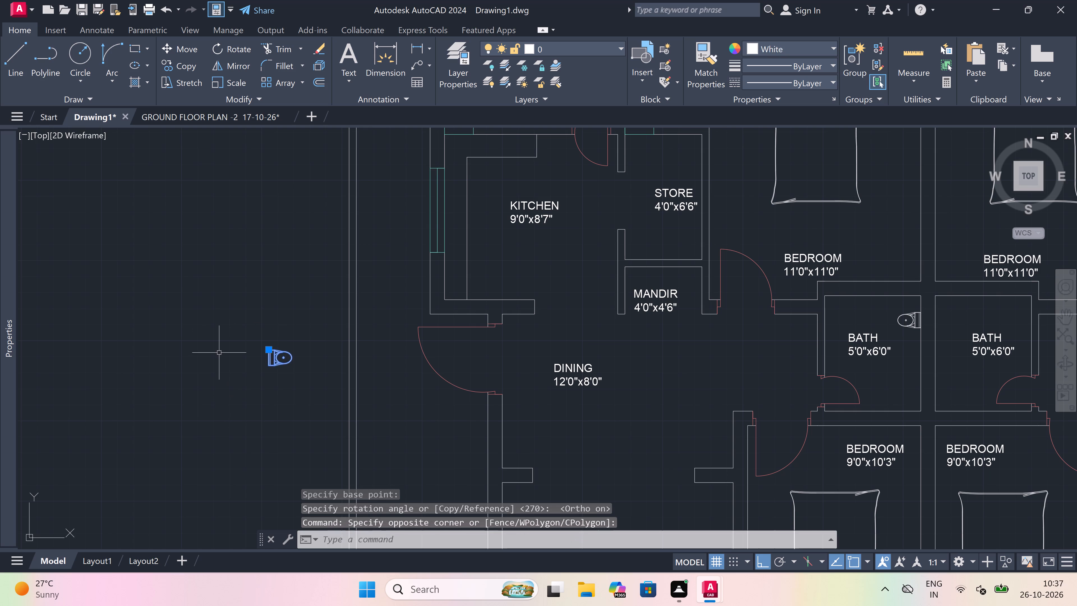
pyautogui.moveTo(169, 61); pyautogui.dragTo(172, 61)
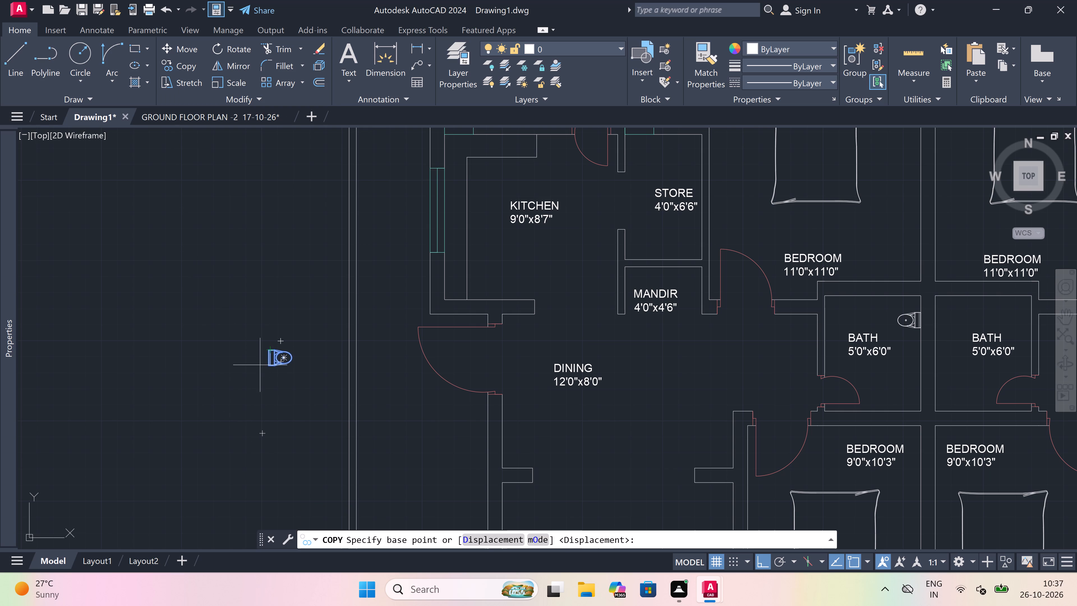
pyautogui.moveTo(267, 357); pyautogui.dragTo(271, 356)
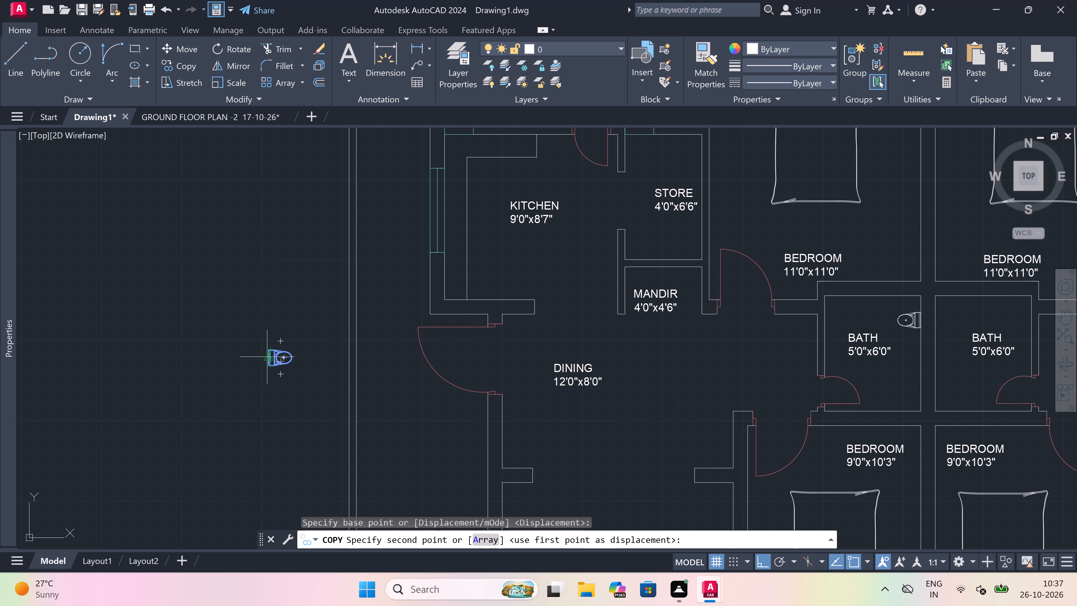
pyautogui.press('F8')
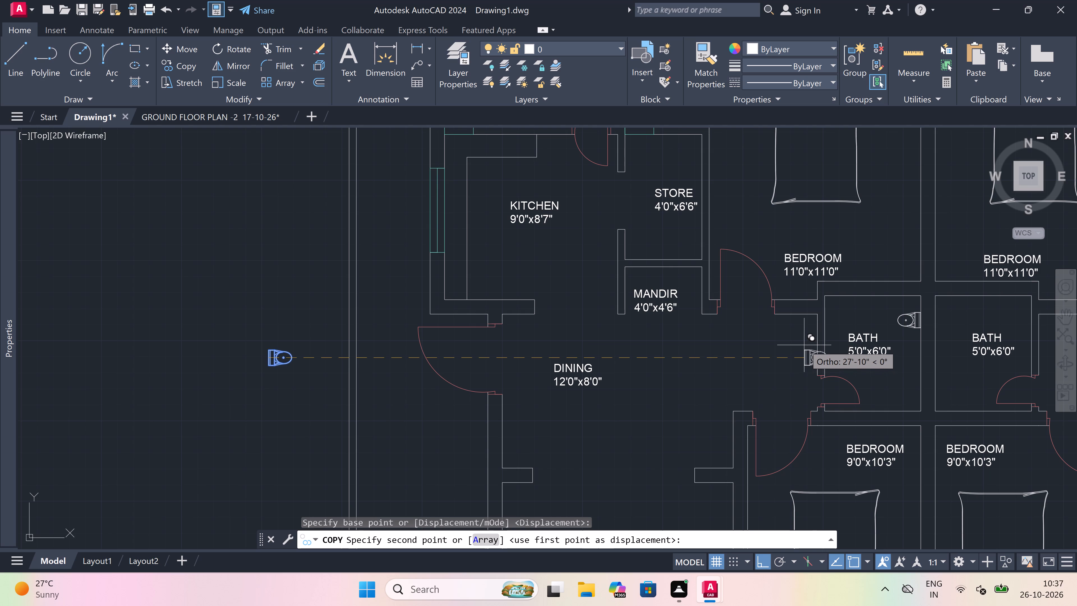
pyautogui.scroll(-2, 804, 345)
pyautogui.scroll(4, 852, 340)
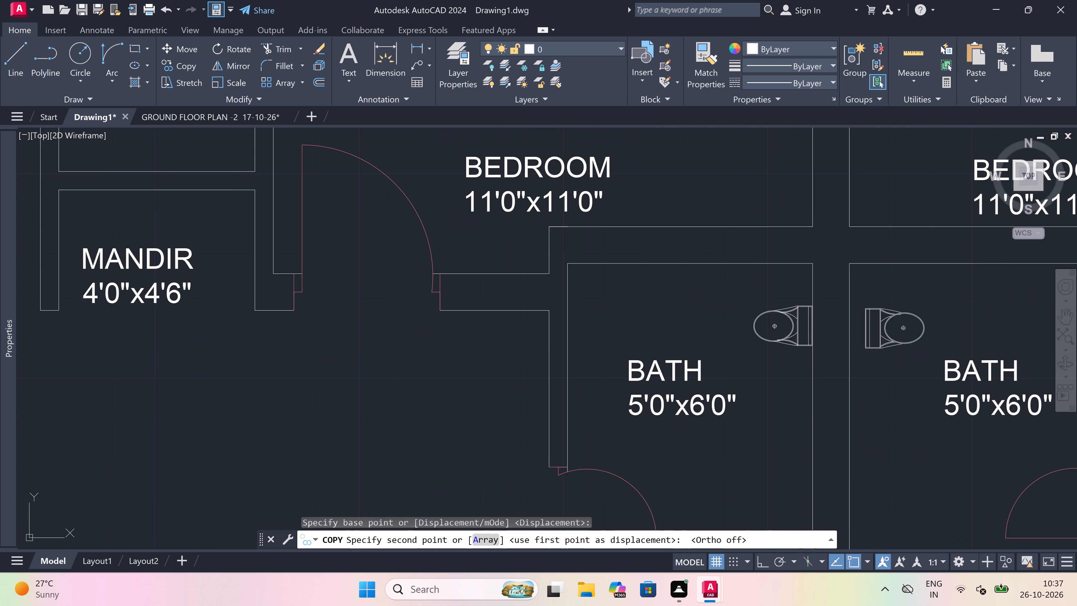
pyautogui.click(851, 320)
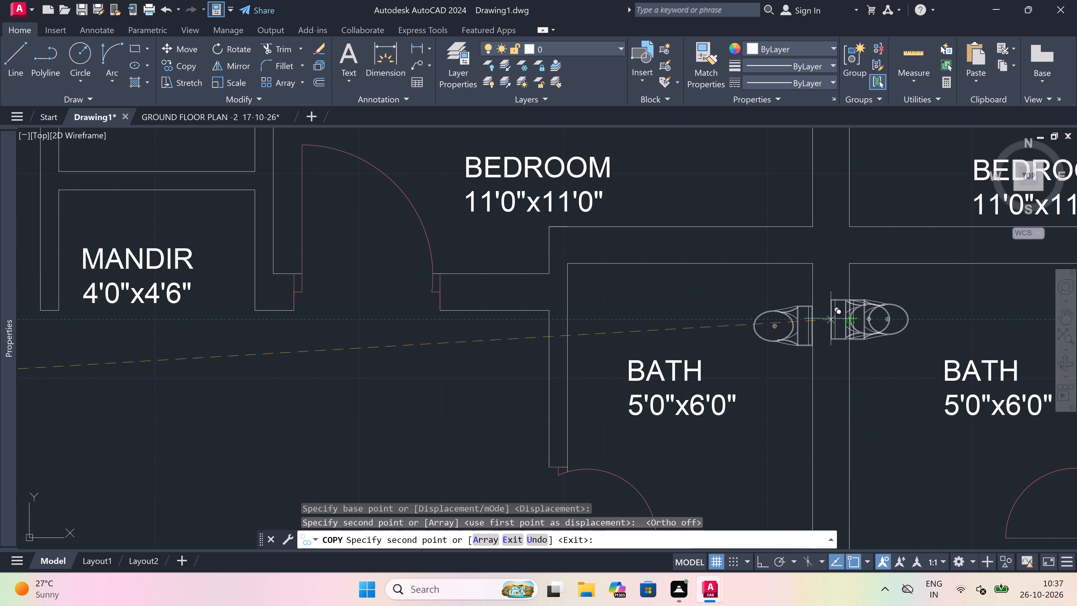
pyautogui.scroll(-2, 415, 342)
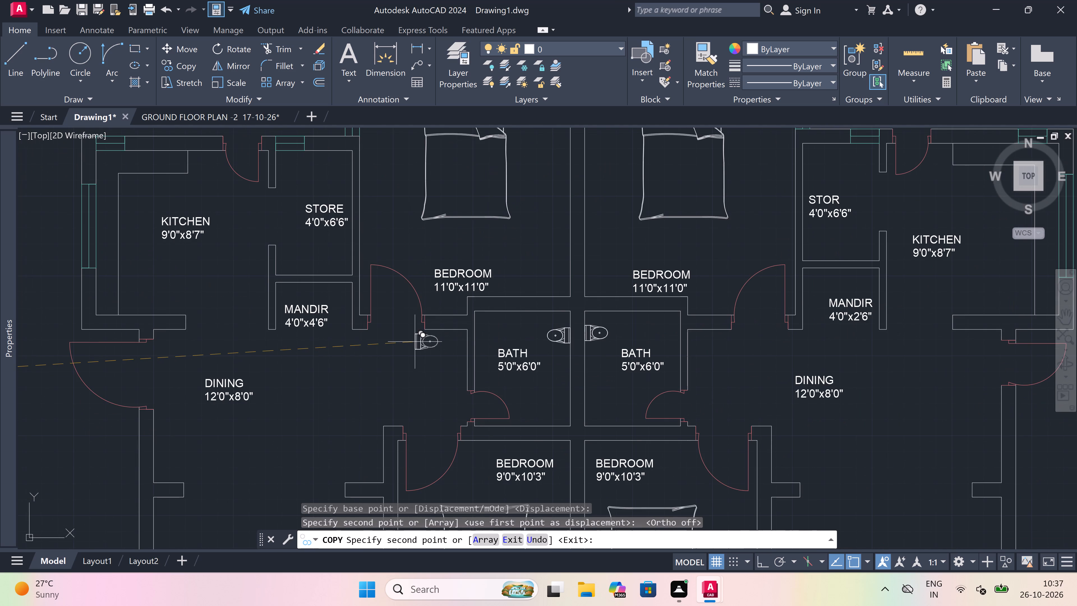
pyautogui.scroll(-2, 415, 342)
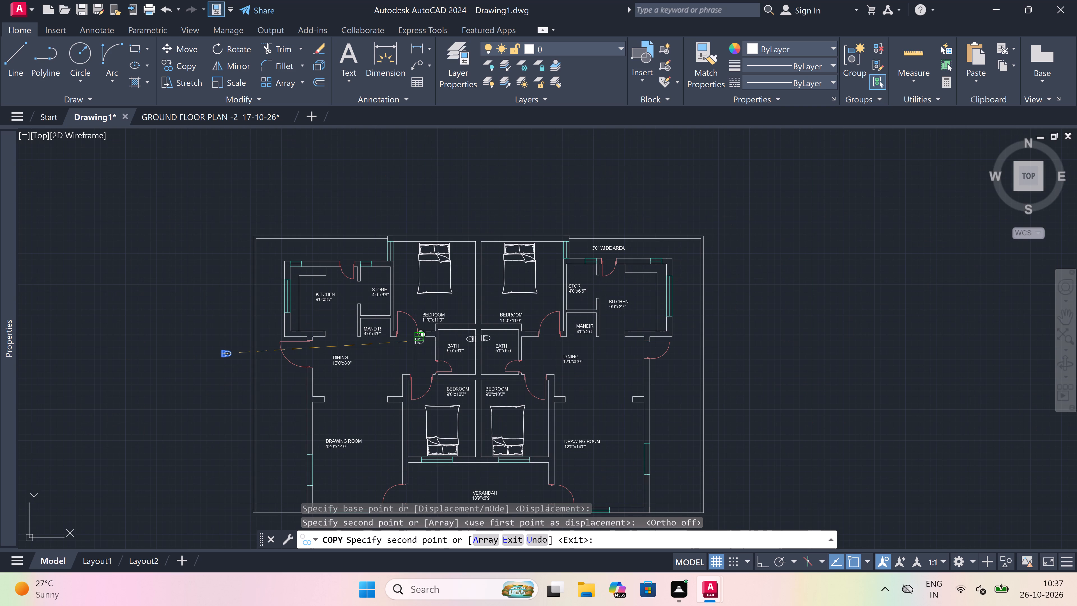
pyautogui.scroll(1, 415, 341)
pyautogui.press('Escape')
# Delete the leftover WC outside the plan's left boundary.
pyautogui.scroll(-2, 415, 341)
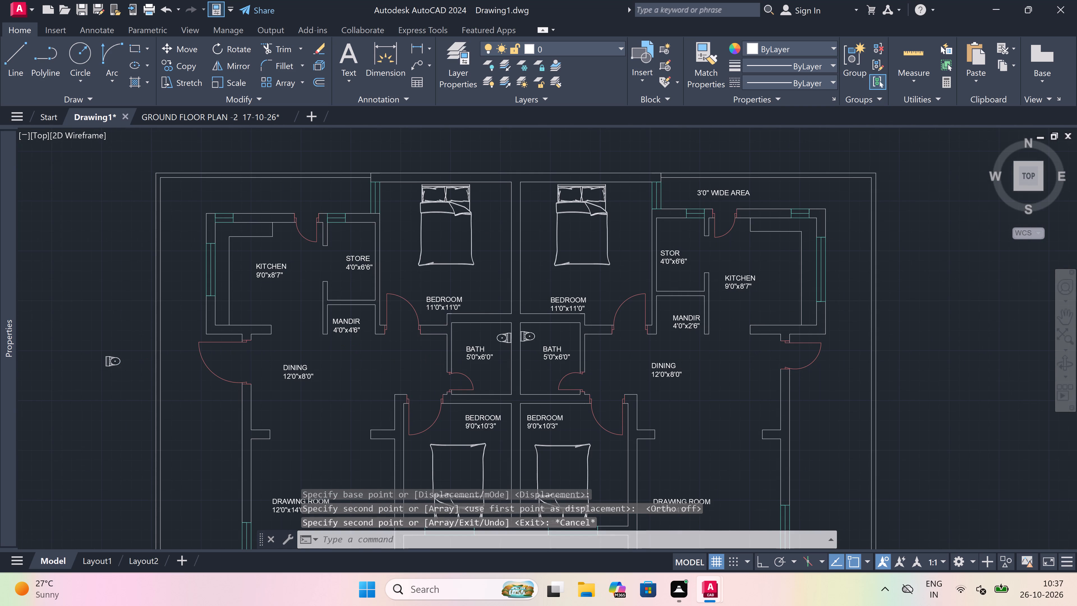
pyautogui.scroll(-1, 415, 341)
pyautogui.scroll(2, 335, 356)
pyautogui.scroll(1, 363, 311)
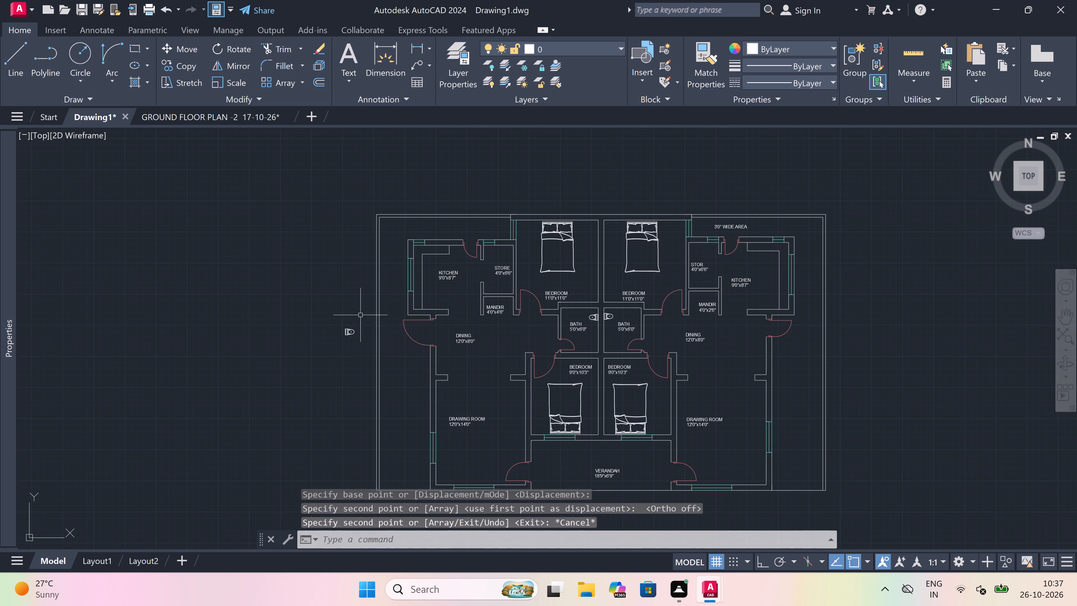
pyautogui.scroll(1, 363, 311)
pyautogui.click(363, 309)
pyautogui.click(295, 384)
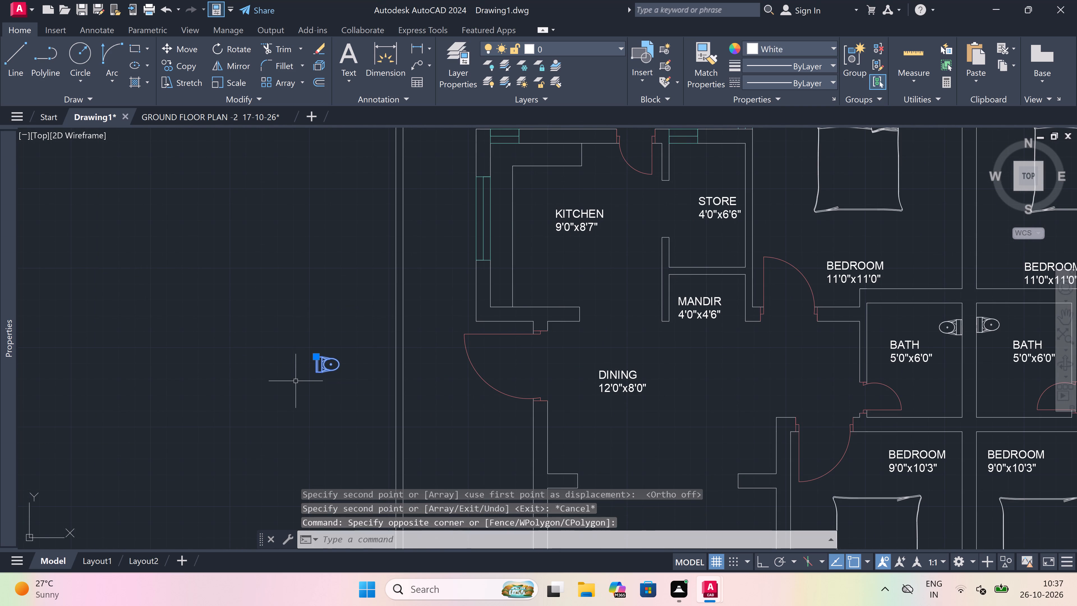
pyautogui.press('Delete')
pyautogui.scroll(-2, 297, 376)
pyautogui.scroll(1, 360, 348)
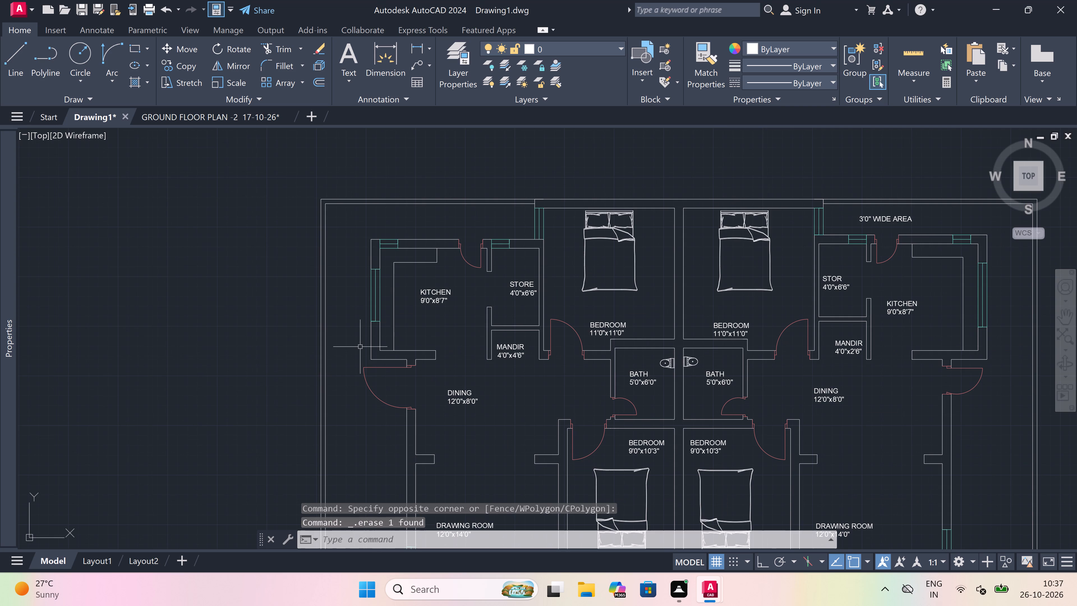
# Hatch the left unit's kitchen, store and mandir walls with the ANSI32 pattern in colour 169,83,160.
pyautogui.scroll(-3, 383, 328)
pyautogui.scroll(2, 413, 370)
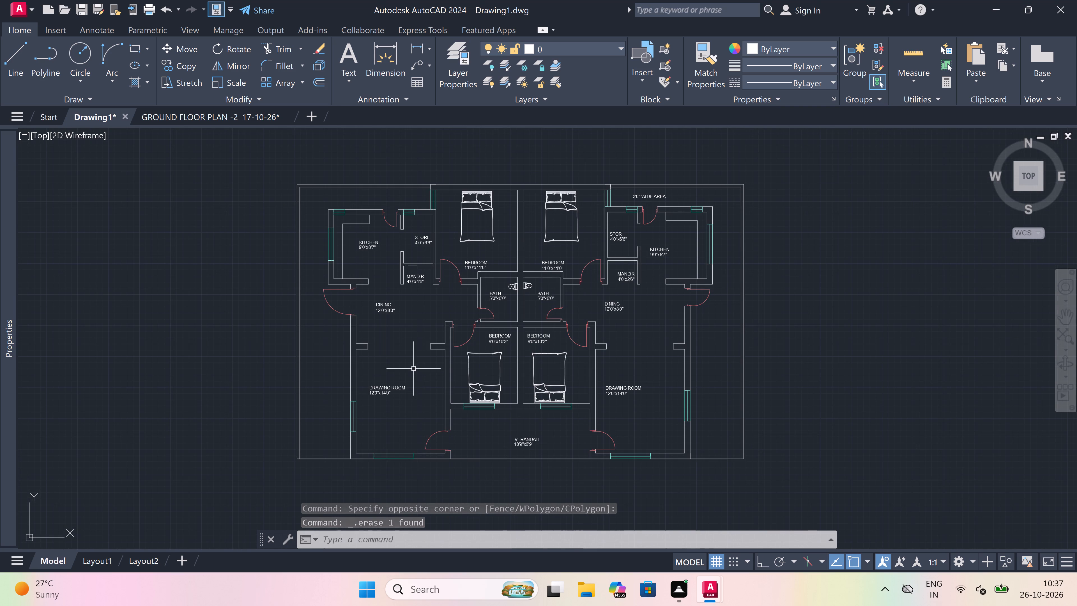
pyautogui.press('h')
pyautogui.press('space')
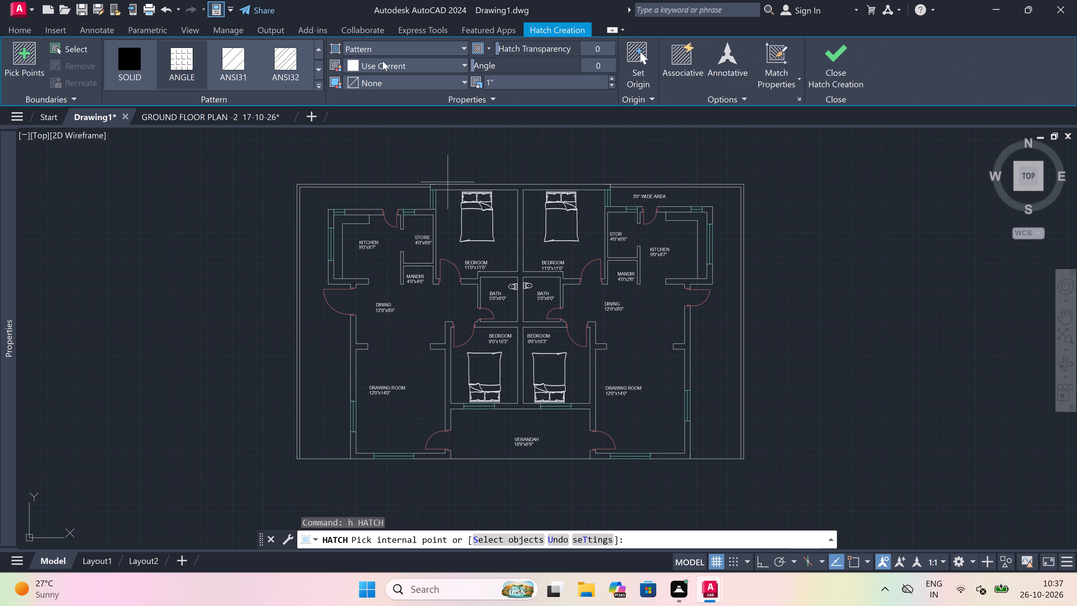
pyautogui.click(291, 58)
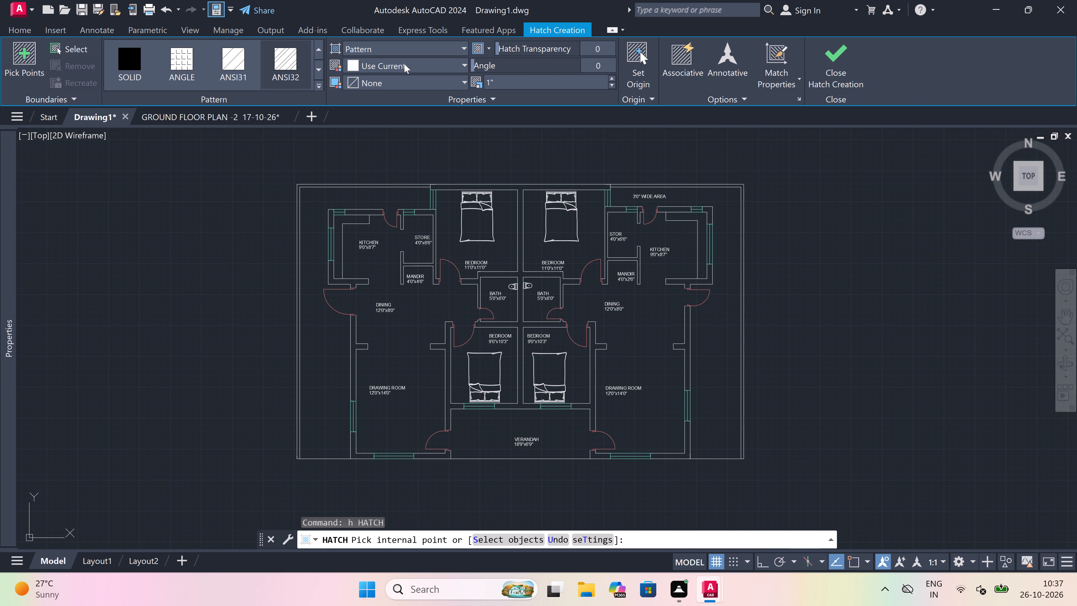
pyautogui.click(404, 63)
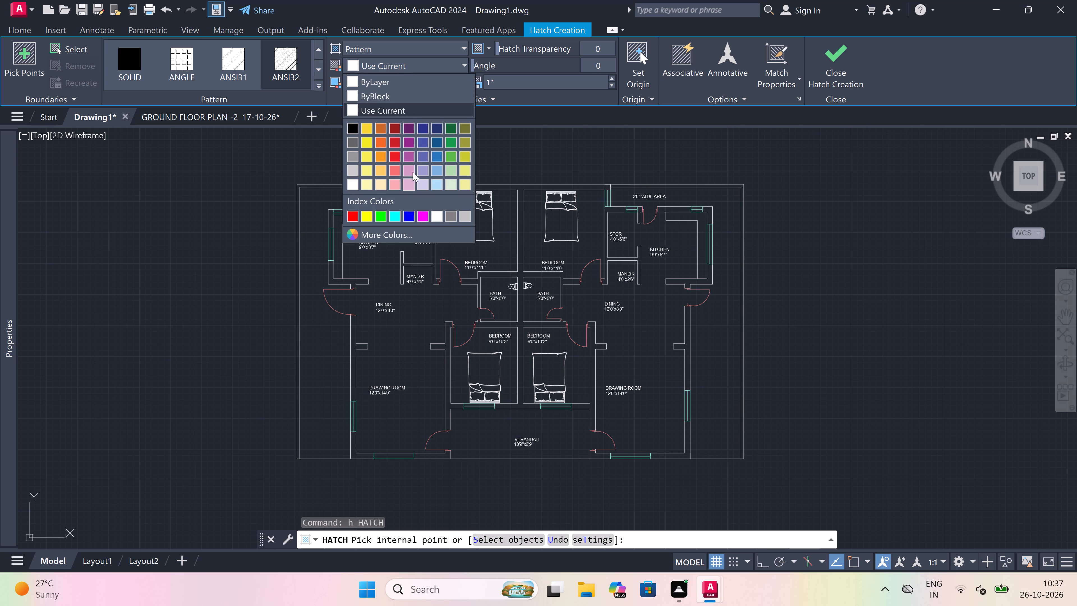
pyautogui.click(439, 169)
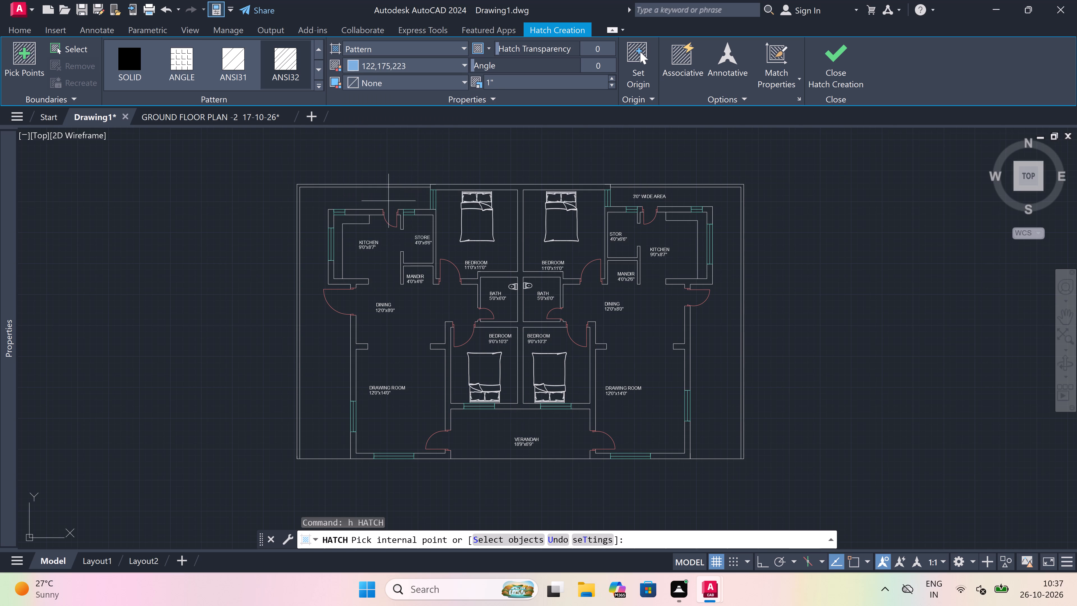
pyautogui.scroll(3, 367, 212)
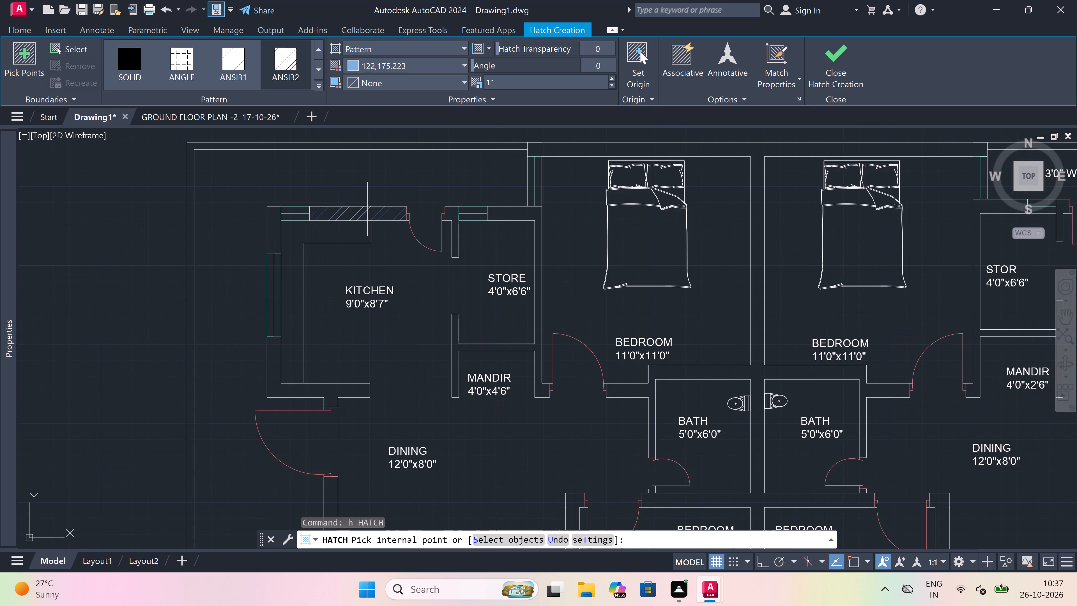
pyautogui.click(421, 63)
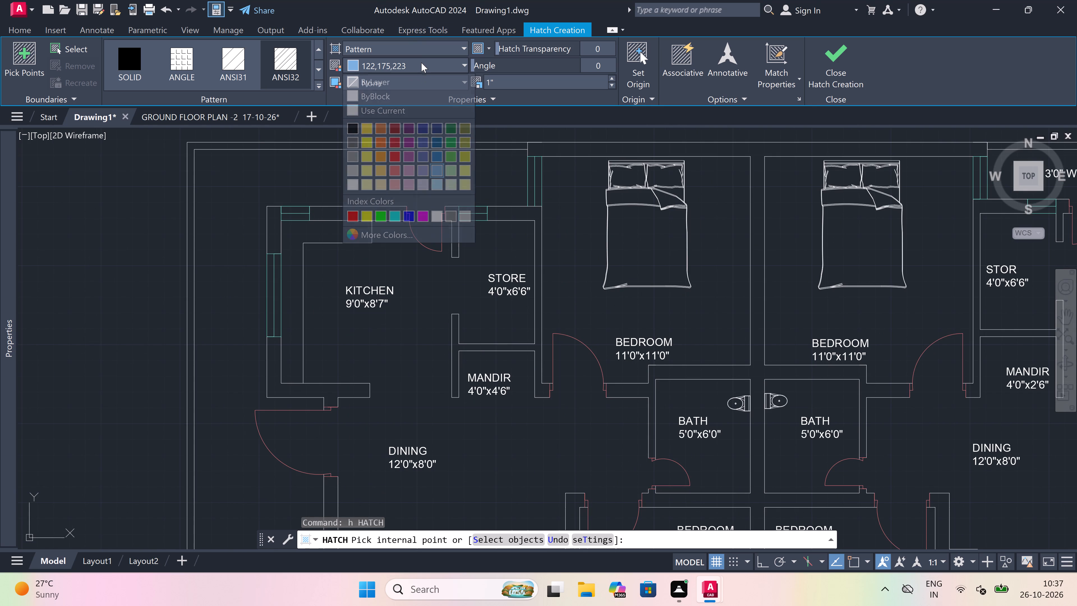
pyautogui.click(407, 156)
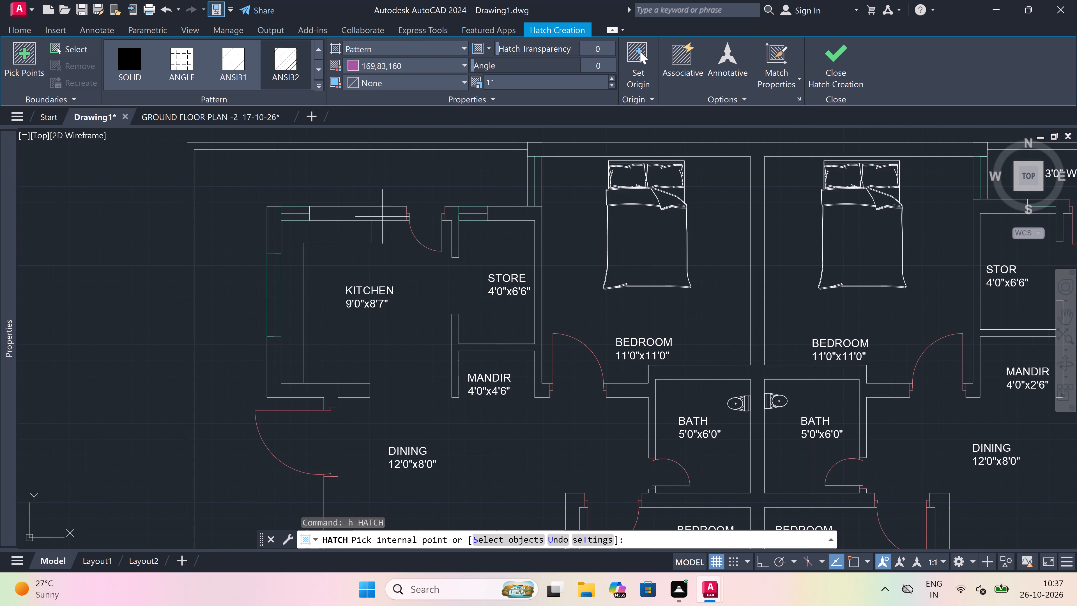
pyautogui.click(357, 213)
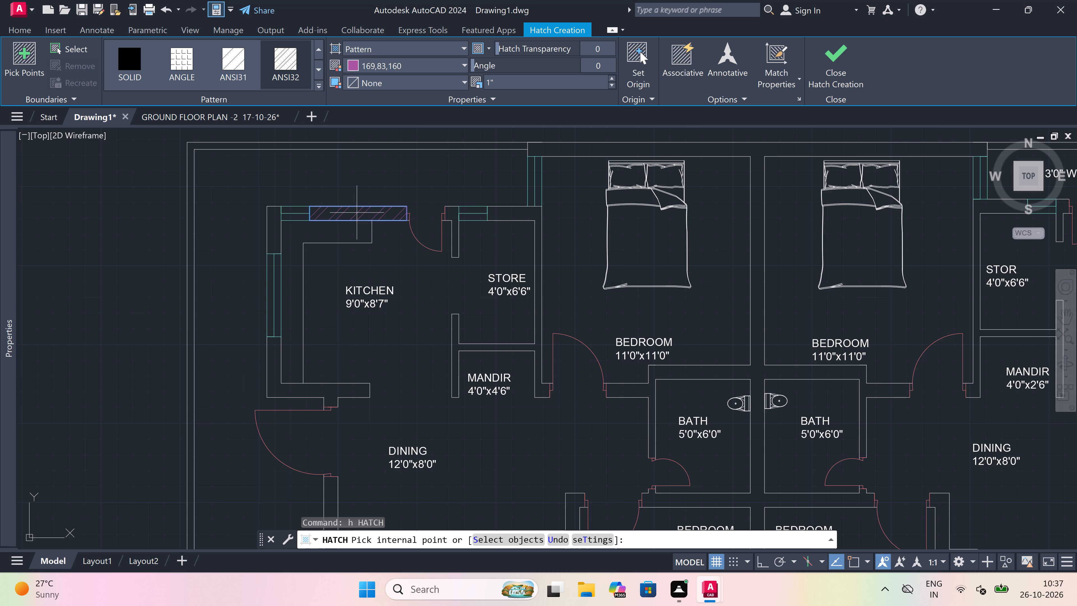
pyautogui.click(273, 235)
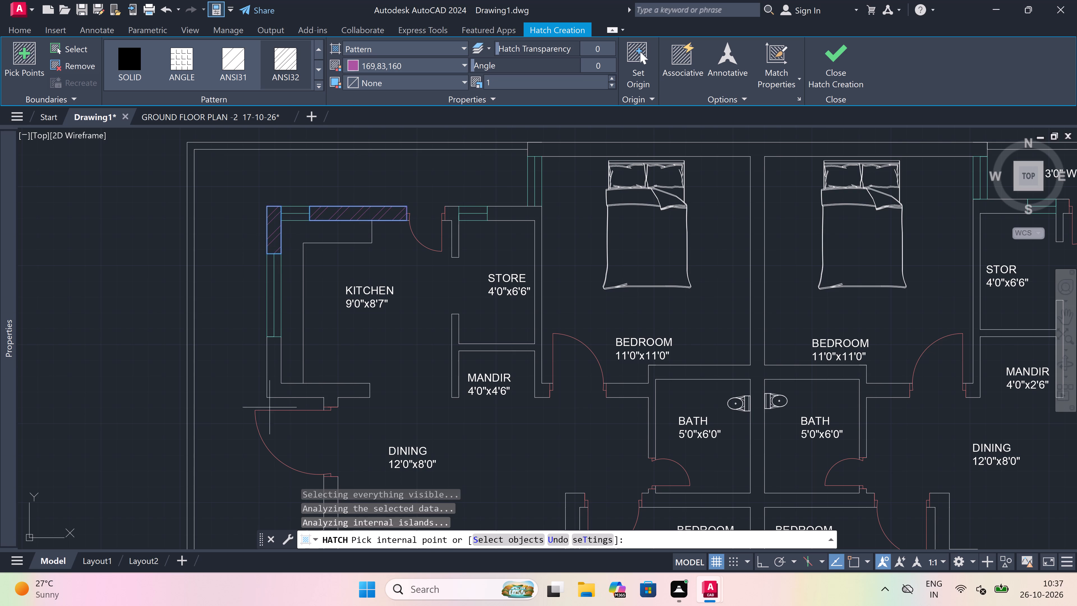
pyautogui.click(277, 362)
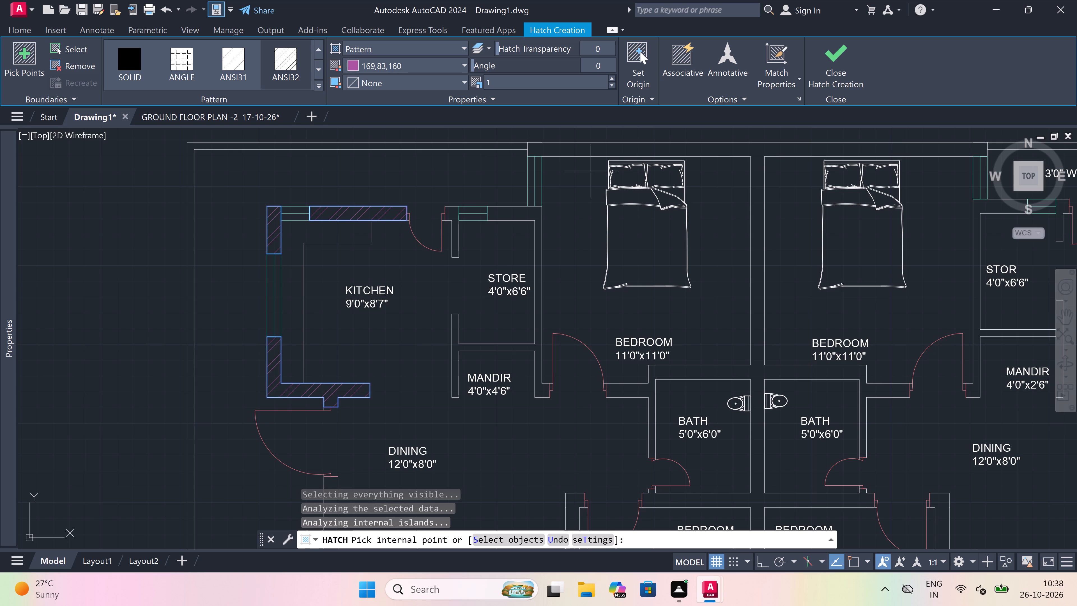
pyautogui.click(524, 208)
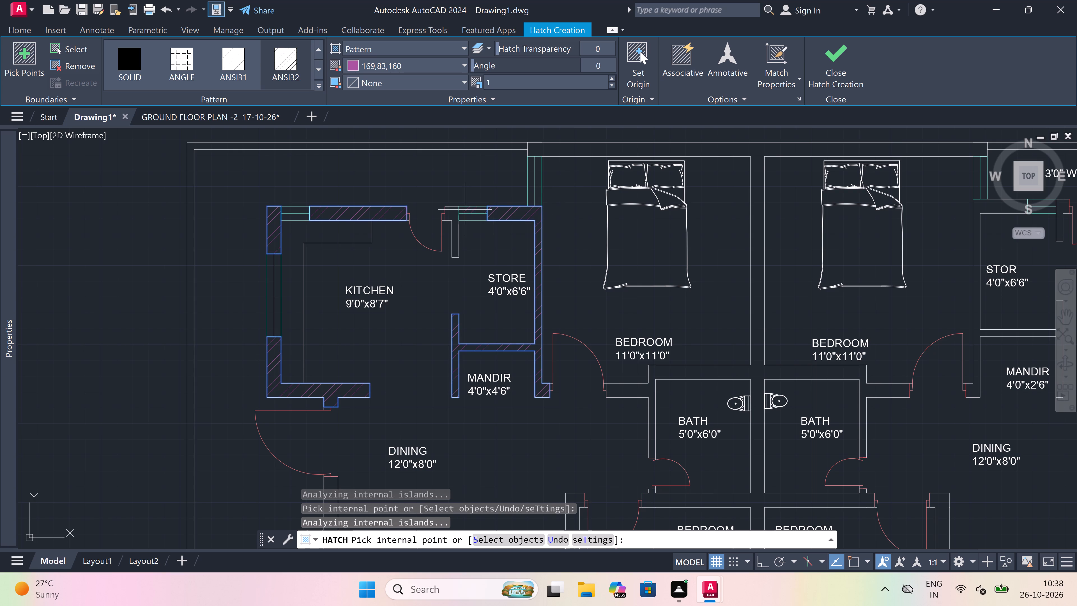
pyautogui.click(453, 215)
# Extend the hatch to the connected rear, central and bath walls and the right unit's store, mandir, kitchen and outer dining walls.
pyautogui.scroll(-3, 435, 207)
pyautogui.scroll(1, 563, 180)
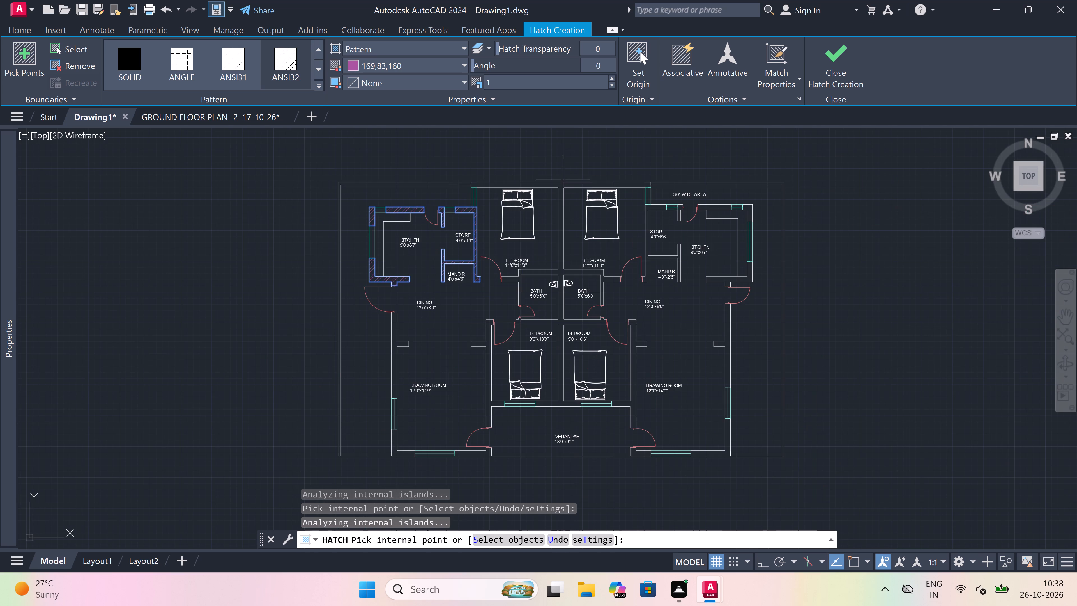
pyautogui.click(558, 186)
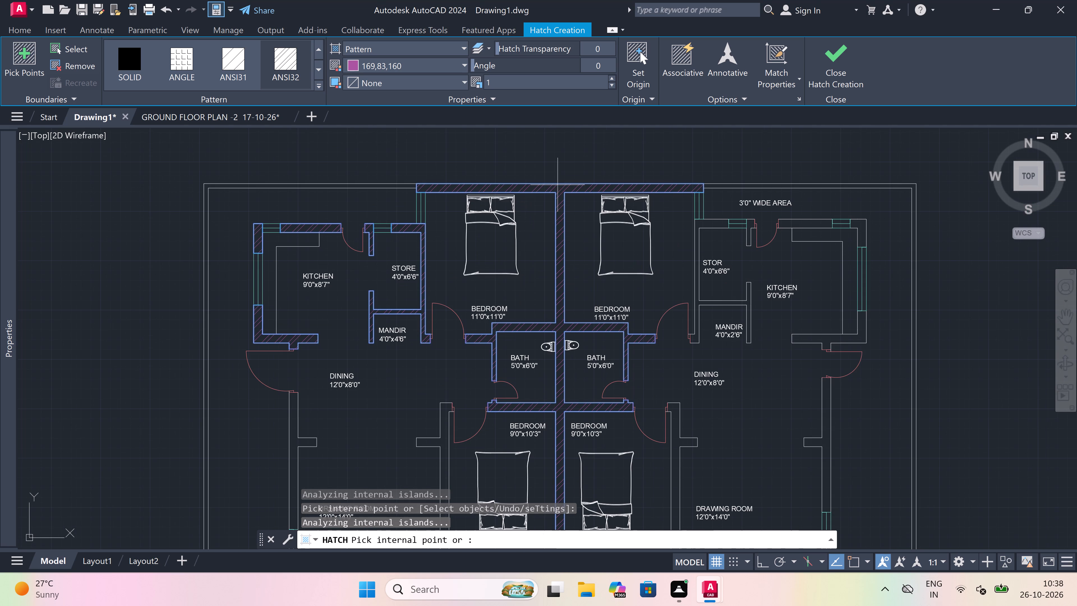
pyautogui.click(707, 220)
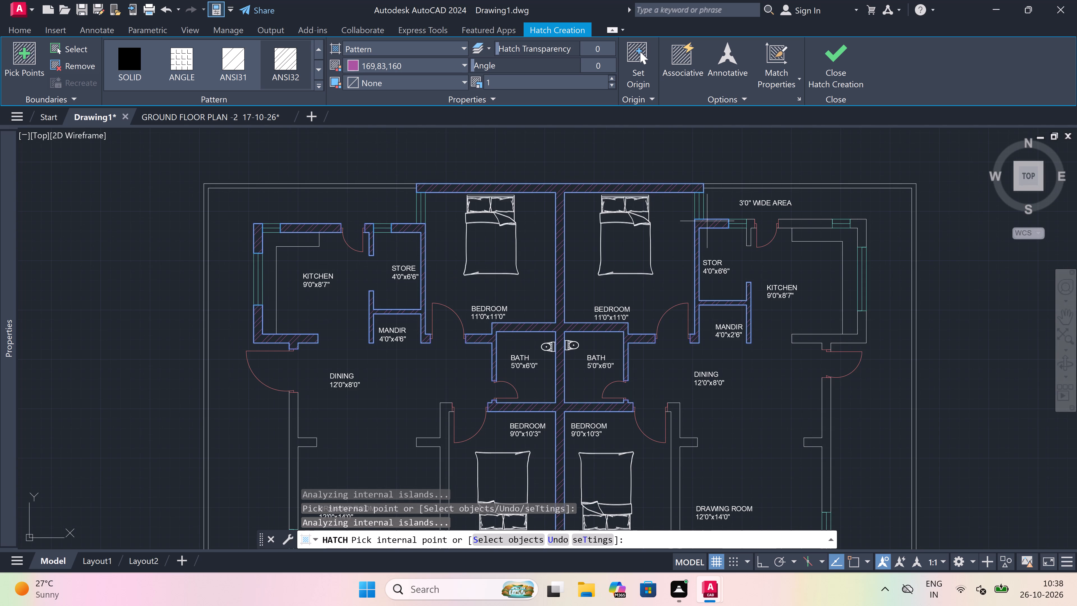
pyautogui.click(795, 221)
pyautogui.click(858, 220)
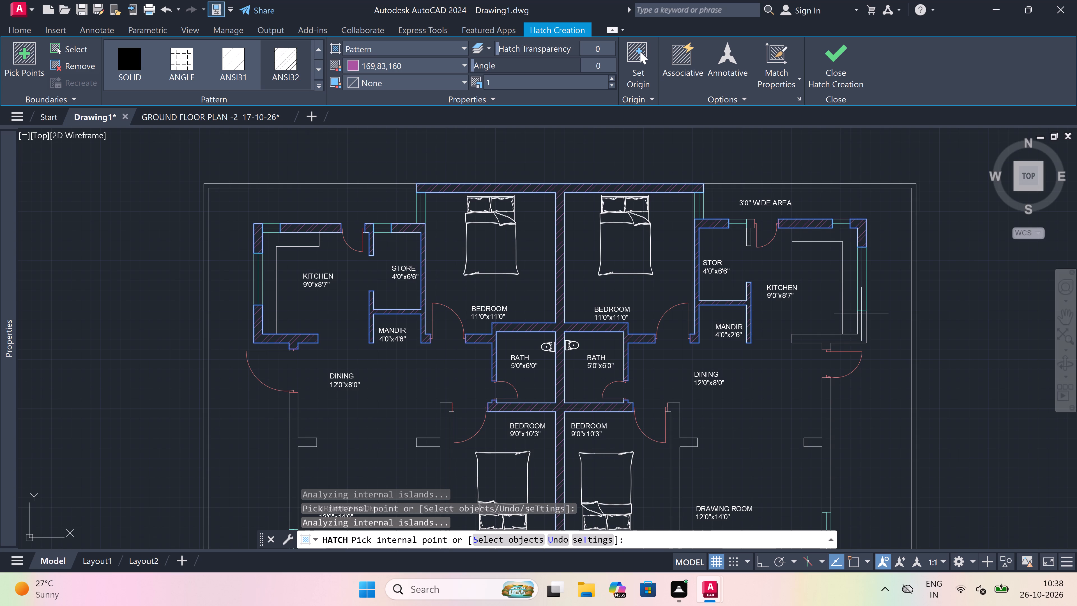
pyautogui.click(862, 321)
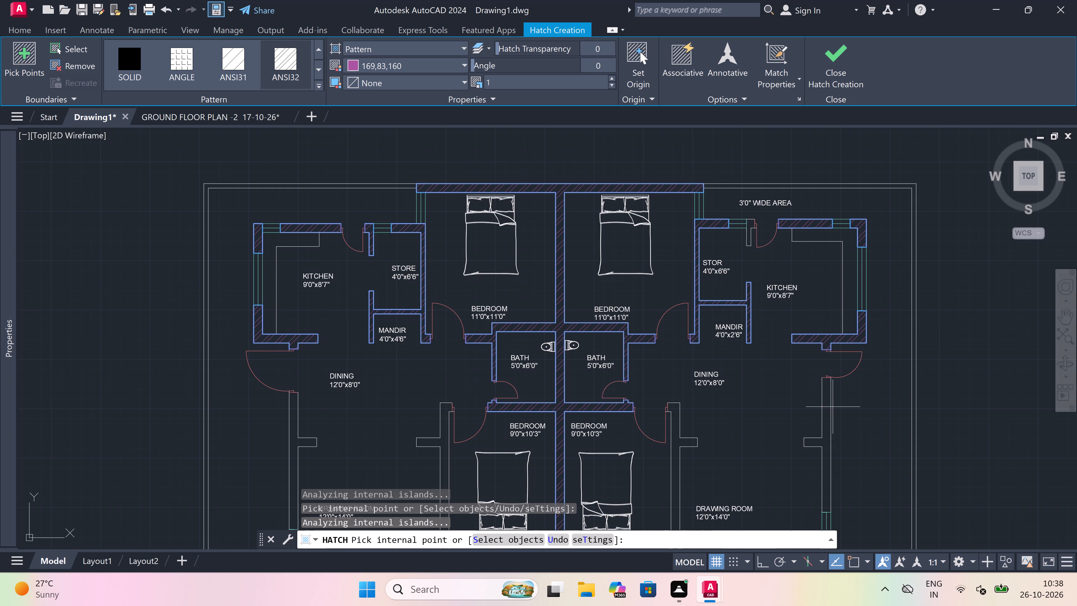
pyautogui.click(822, 401)
# Hatch the right unit's wall between the lower bedroom and drawing room, and the drawing room's outer corner wall beside the two windows.
pyautogui.scroll(-1, 579, 281)
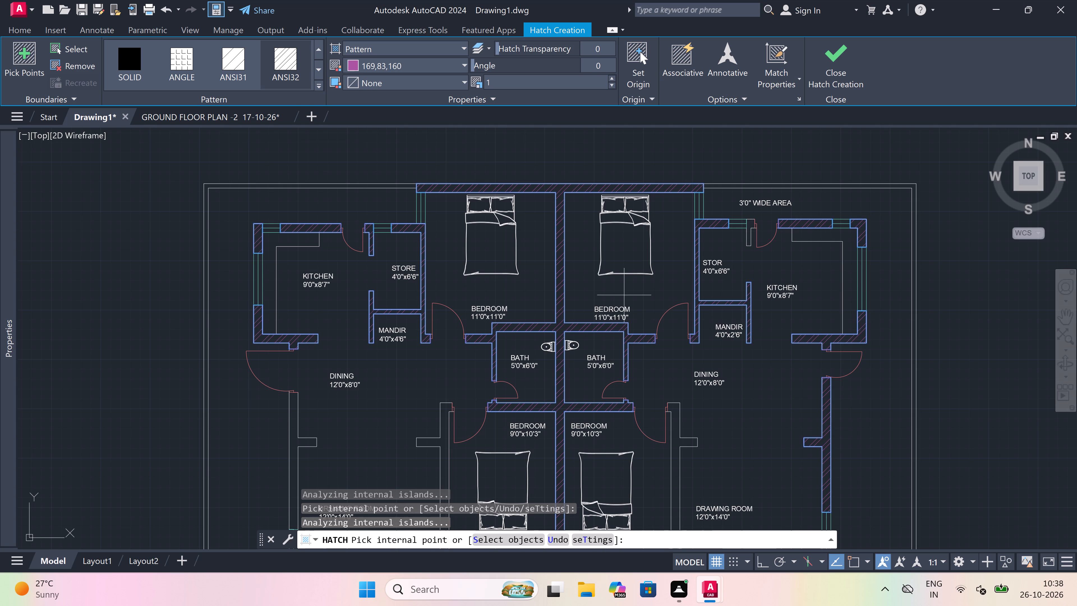
pyautogui.scroll(-3, 579, 281)
pyautogui.scroll(6, 591, 301)
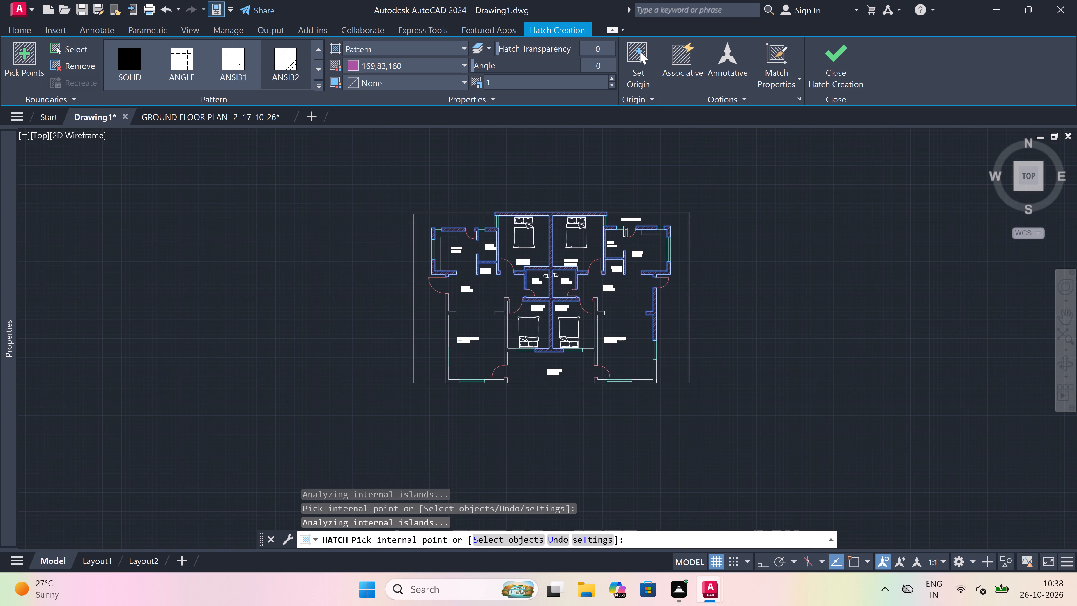
pyautogui.scroll(2, 593, 360)
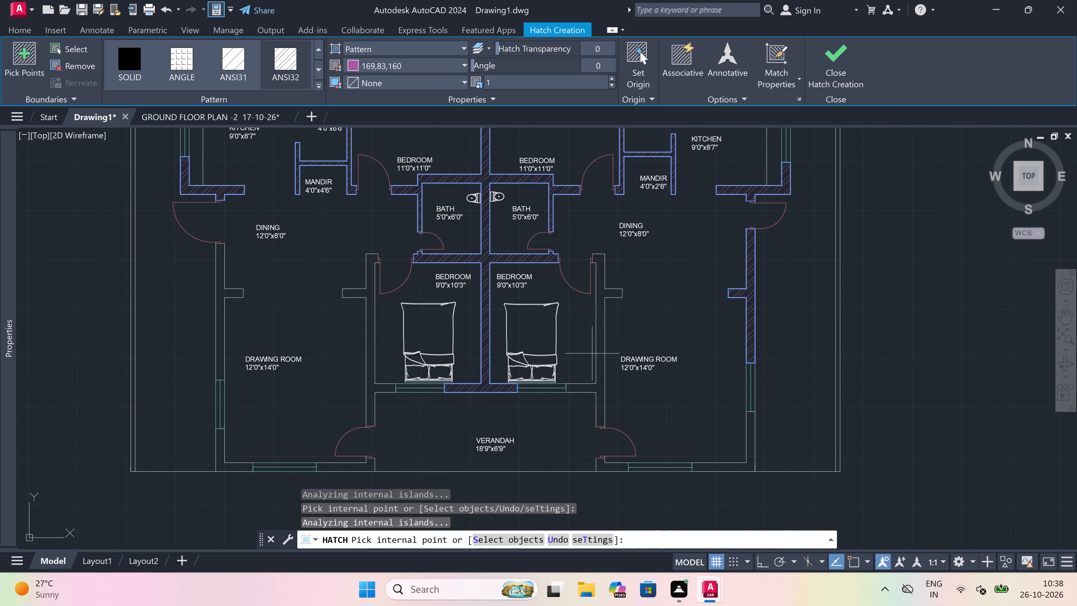
pyautogui.click(601, 323)
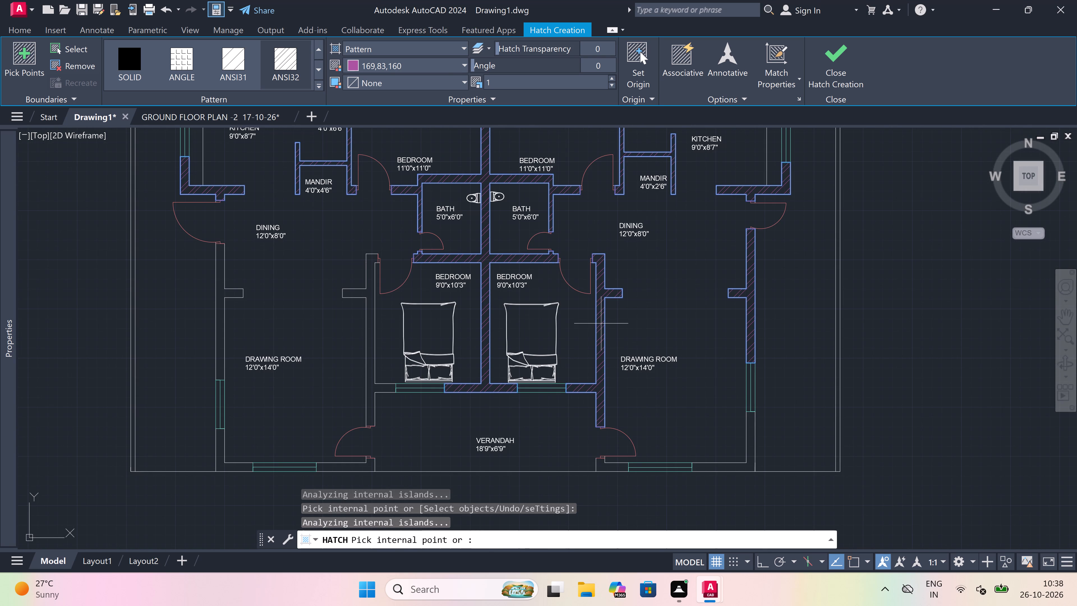
pyautogui.click(751, 430)
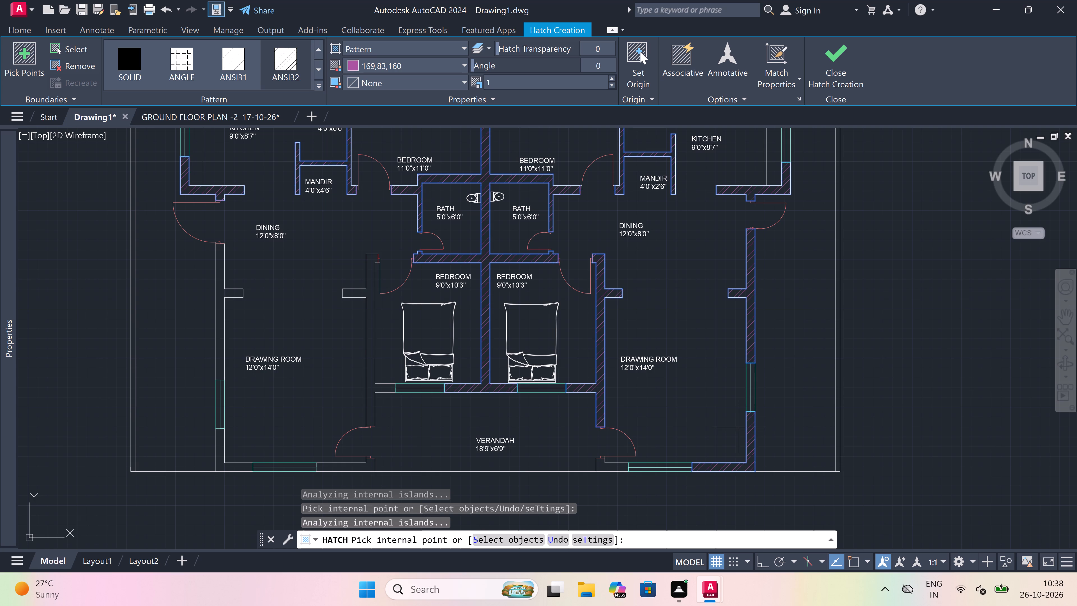
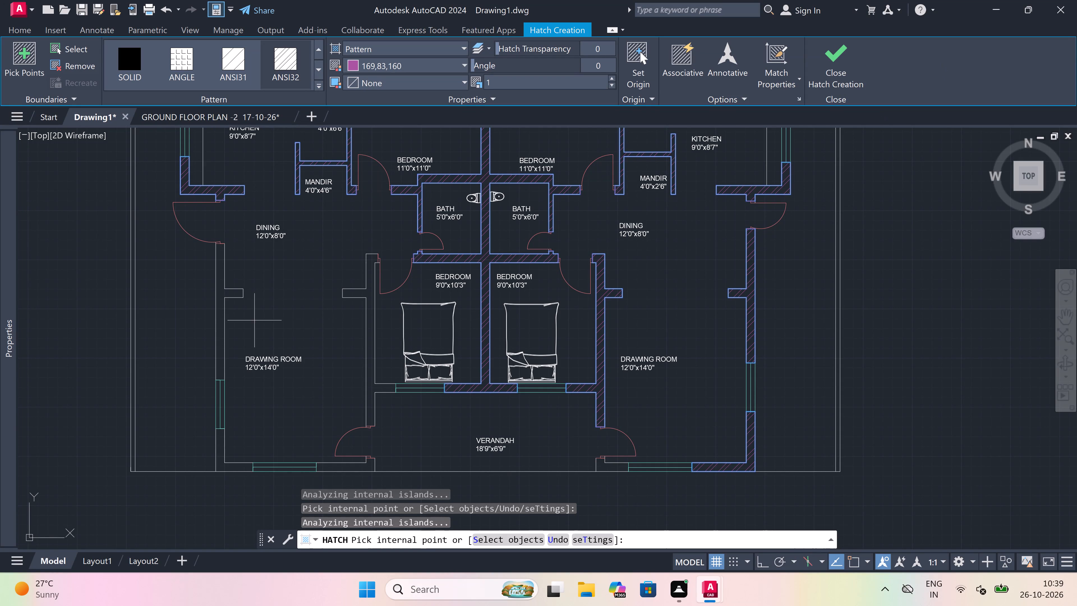
# Hatch the remaining unfilled wall sections around the left unit's drawing room, including beside the verandah, and finish the hatch.
pyautogui.click(219, 295)
pyautogui.click(370, 307)
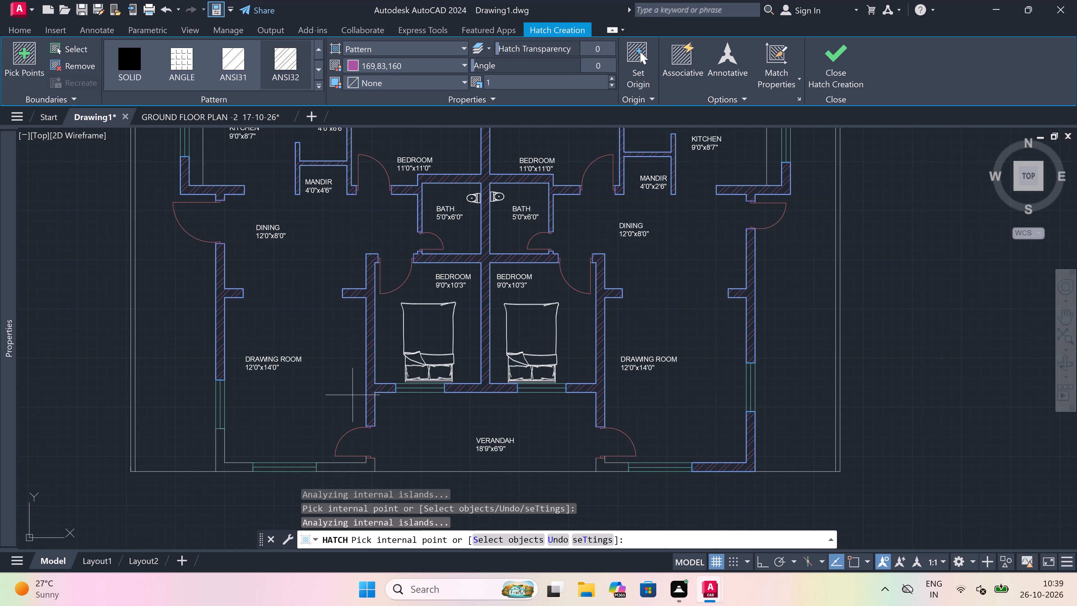
pyautogui.click(220, 447)
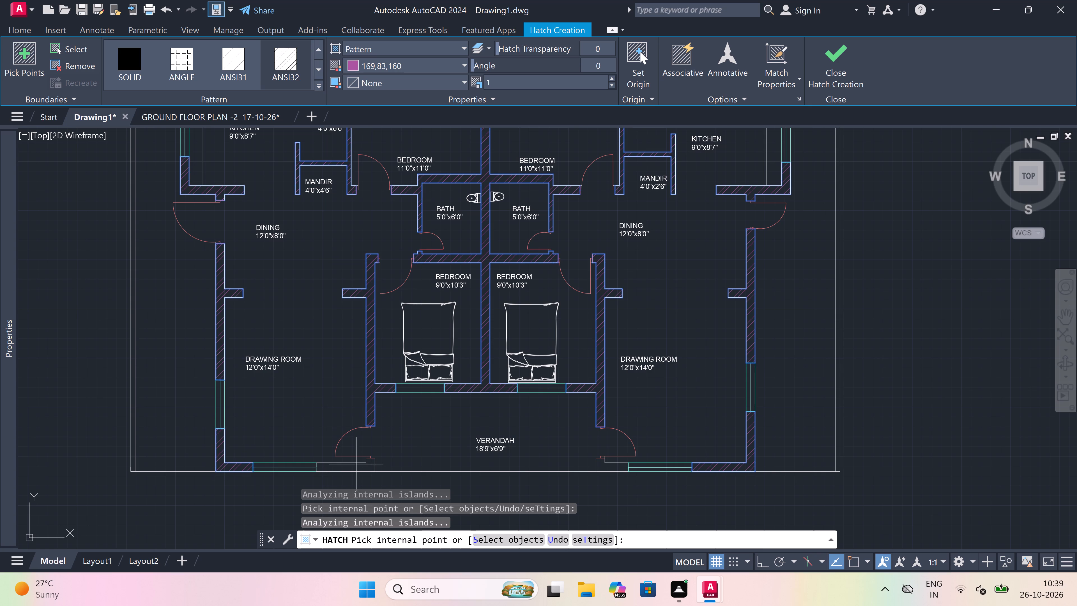
pyautogui.click(354, 466)
pyautogui.scroll(-1, 399, 428)
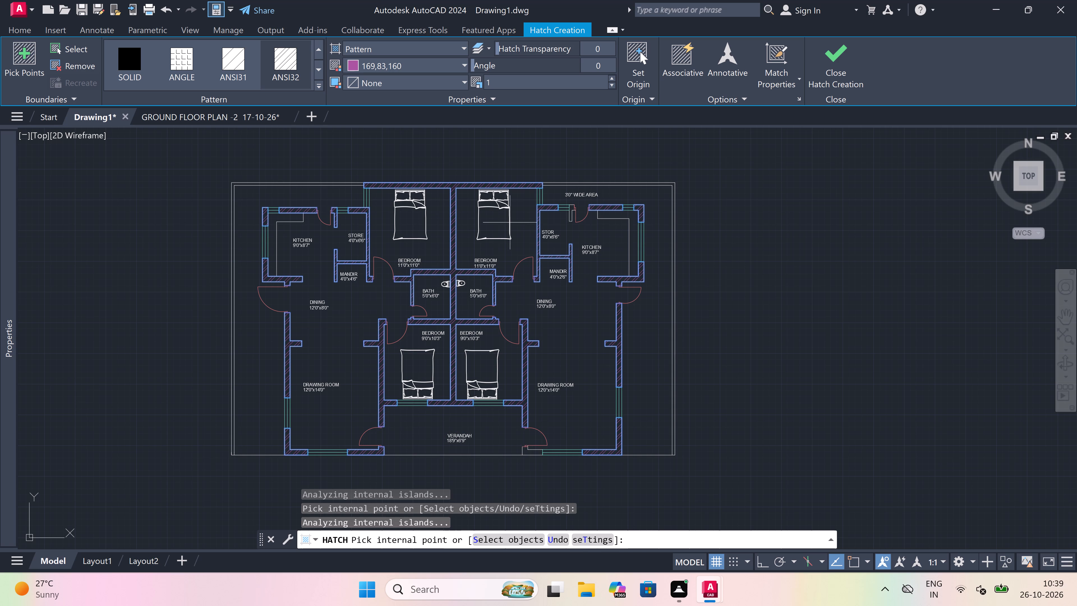
pyautogui.press('Escape')
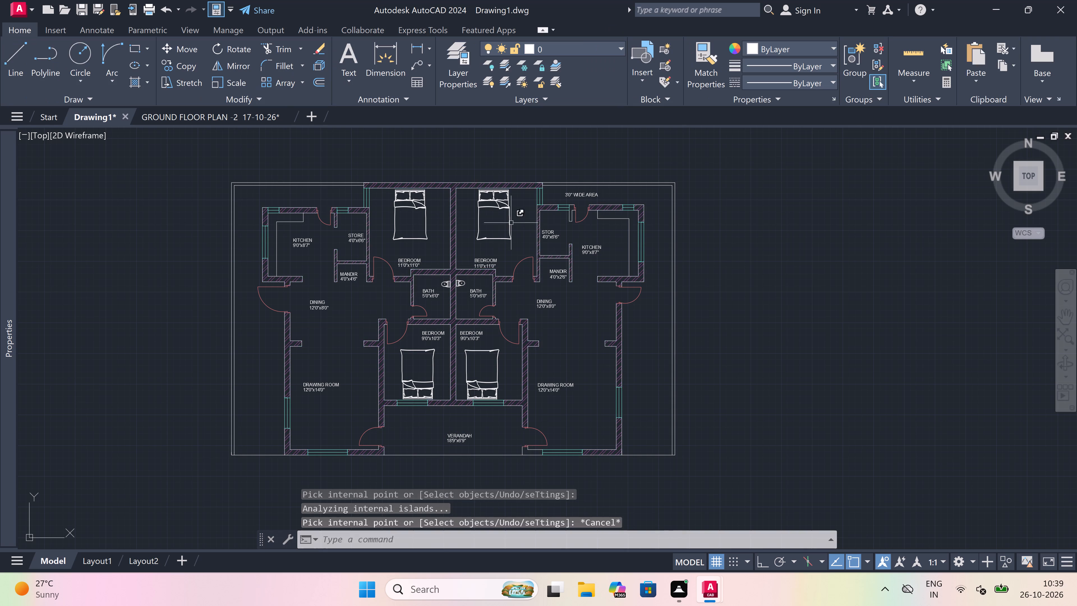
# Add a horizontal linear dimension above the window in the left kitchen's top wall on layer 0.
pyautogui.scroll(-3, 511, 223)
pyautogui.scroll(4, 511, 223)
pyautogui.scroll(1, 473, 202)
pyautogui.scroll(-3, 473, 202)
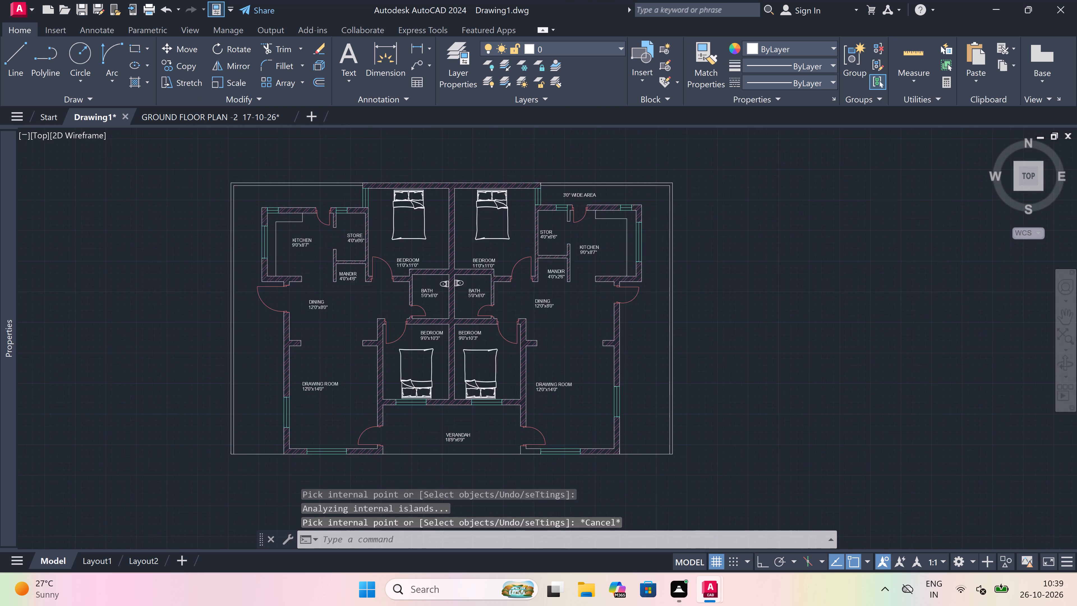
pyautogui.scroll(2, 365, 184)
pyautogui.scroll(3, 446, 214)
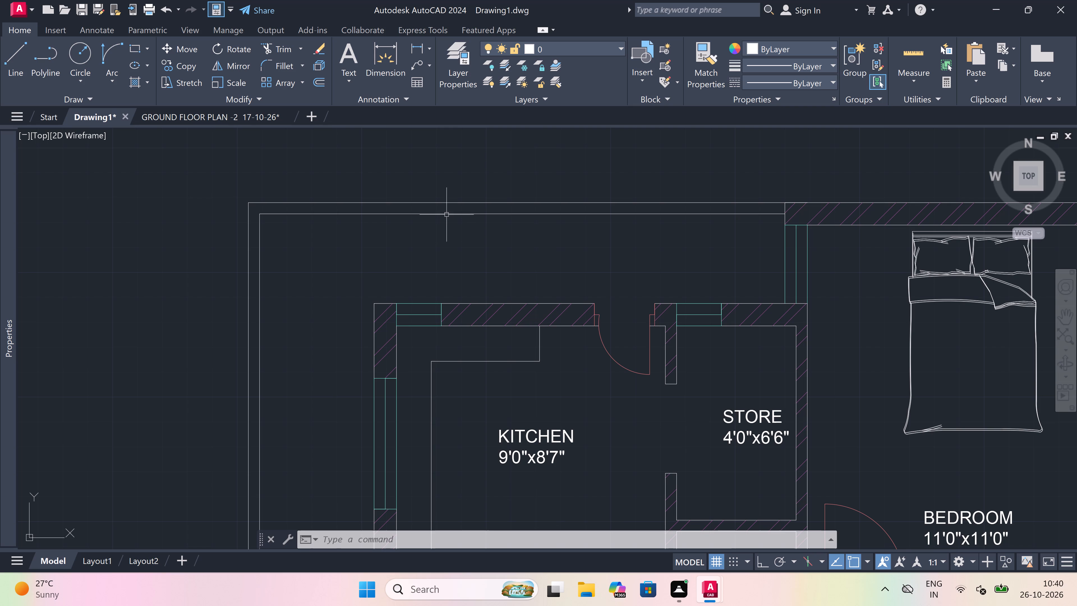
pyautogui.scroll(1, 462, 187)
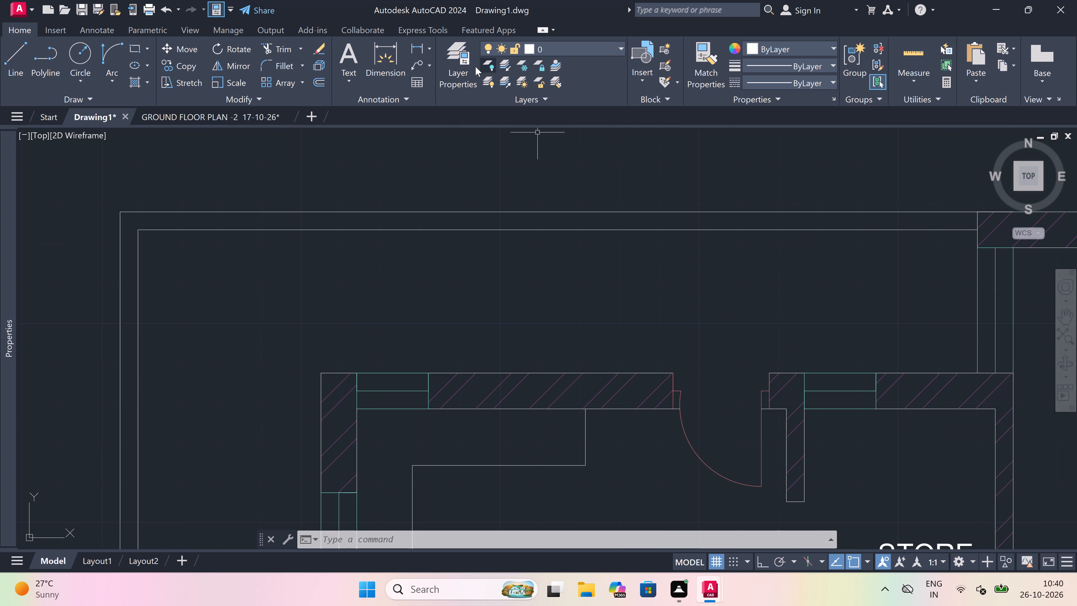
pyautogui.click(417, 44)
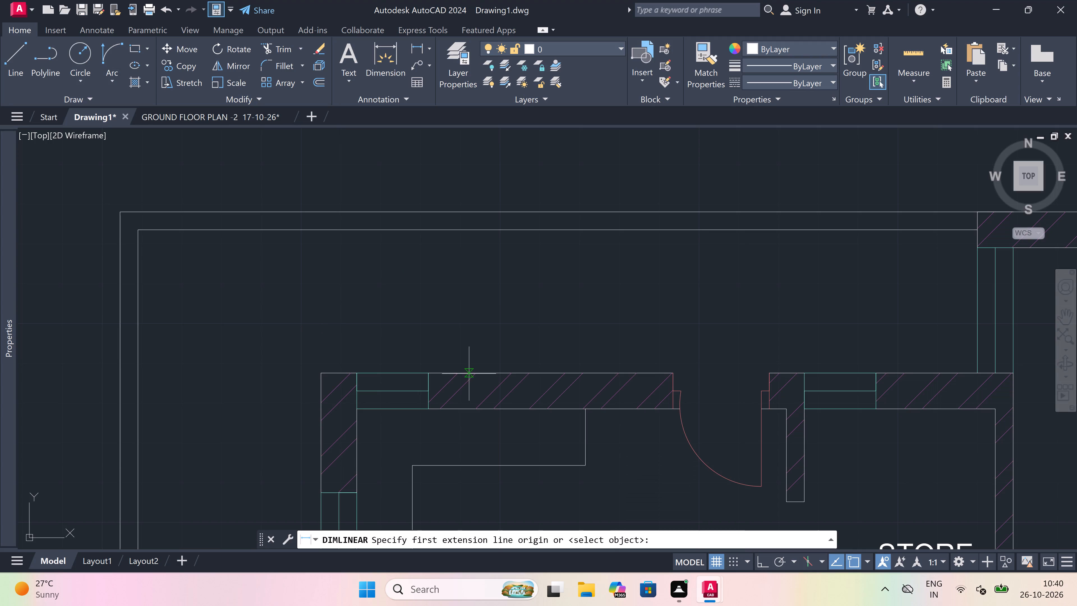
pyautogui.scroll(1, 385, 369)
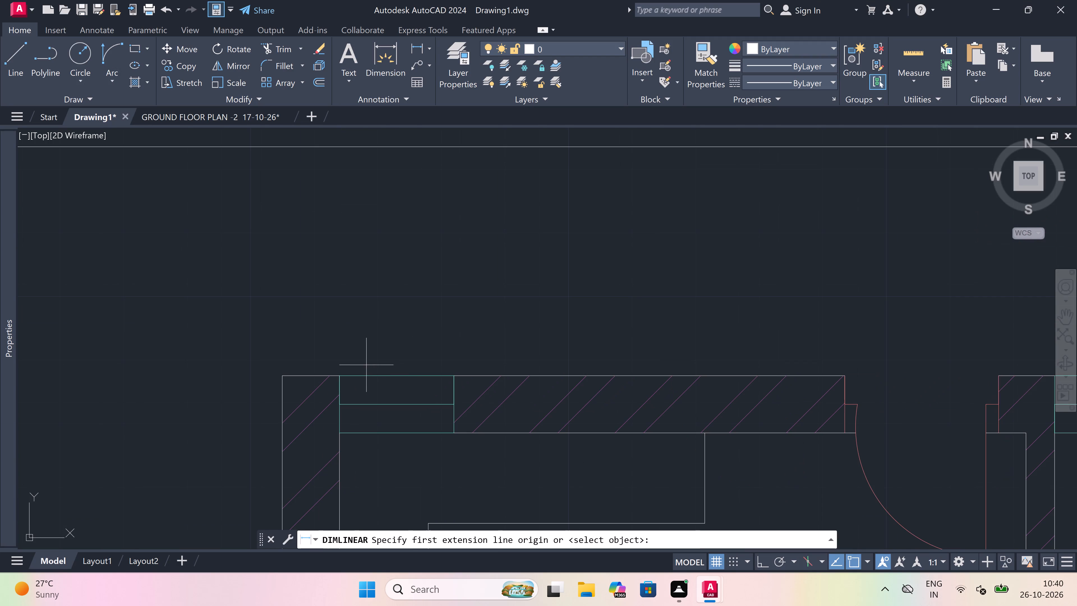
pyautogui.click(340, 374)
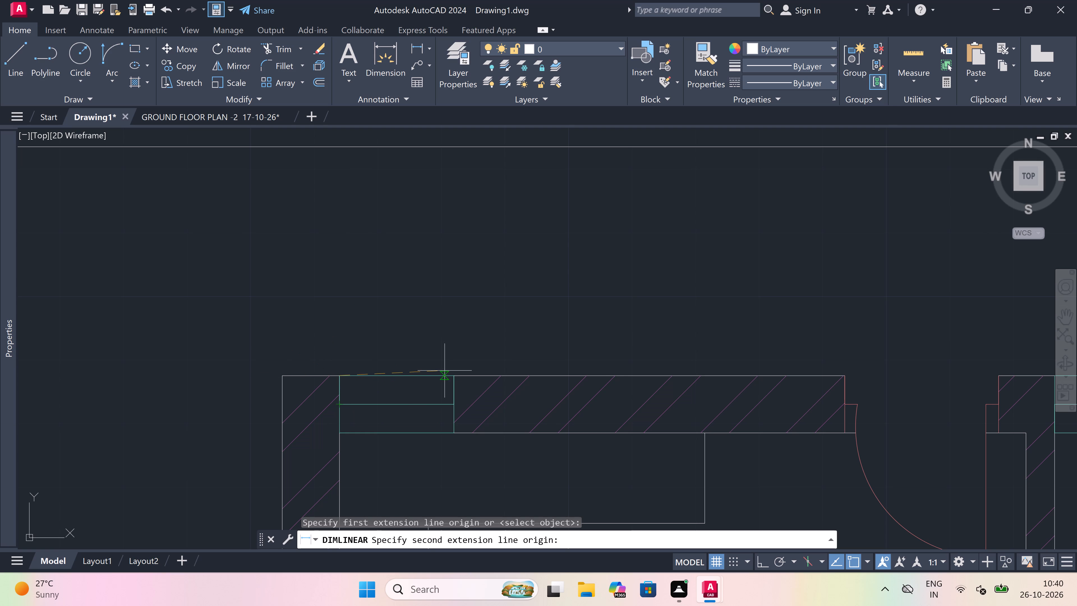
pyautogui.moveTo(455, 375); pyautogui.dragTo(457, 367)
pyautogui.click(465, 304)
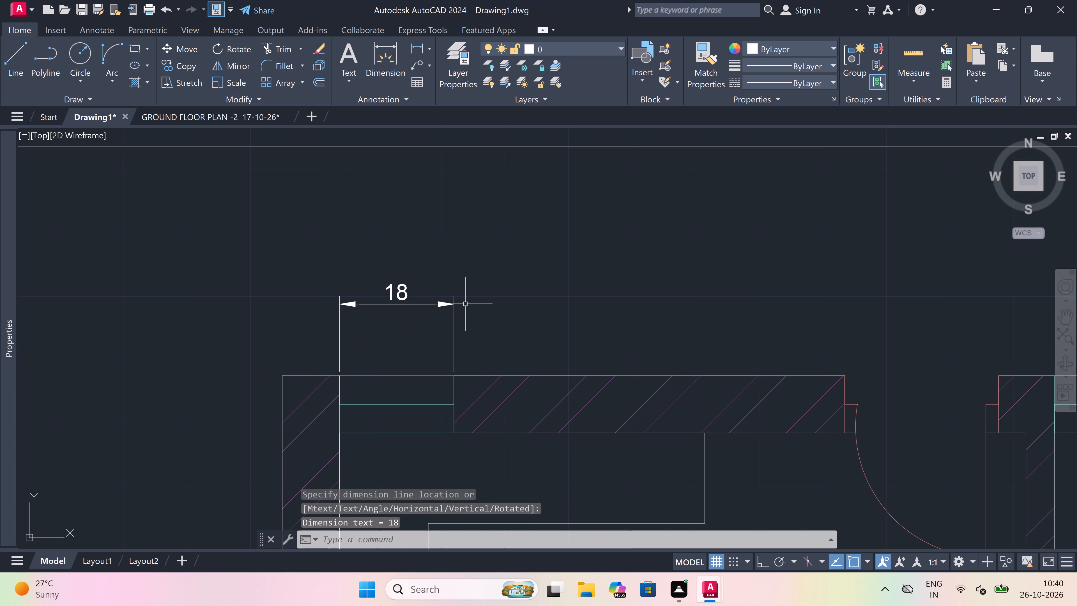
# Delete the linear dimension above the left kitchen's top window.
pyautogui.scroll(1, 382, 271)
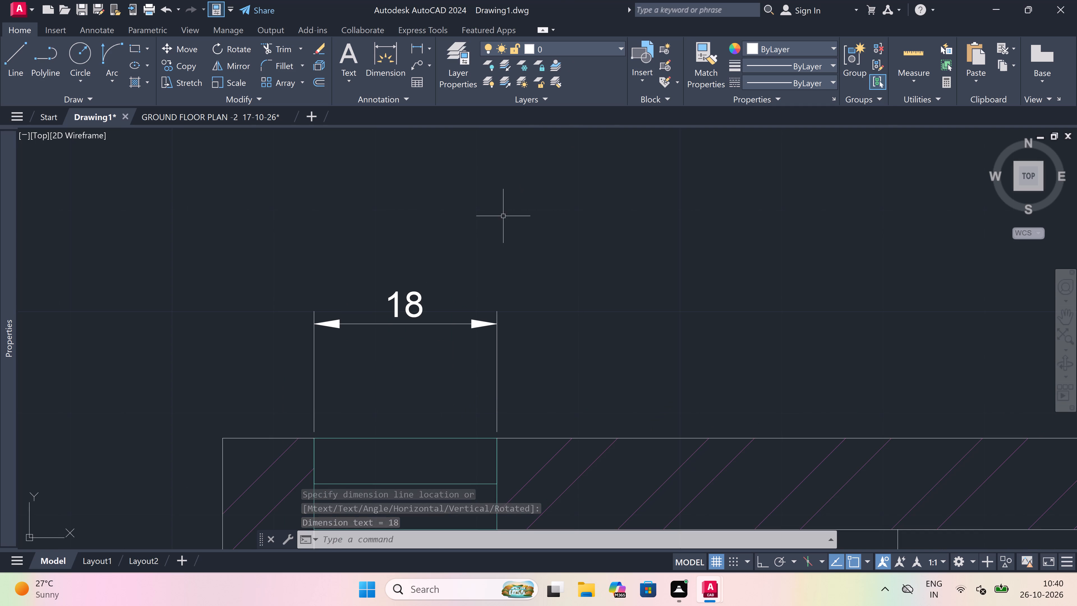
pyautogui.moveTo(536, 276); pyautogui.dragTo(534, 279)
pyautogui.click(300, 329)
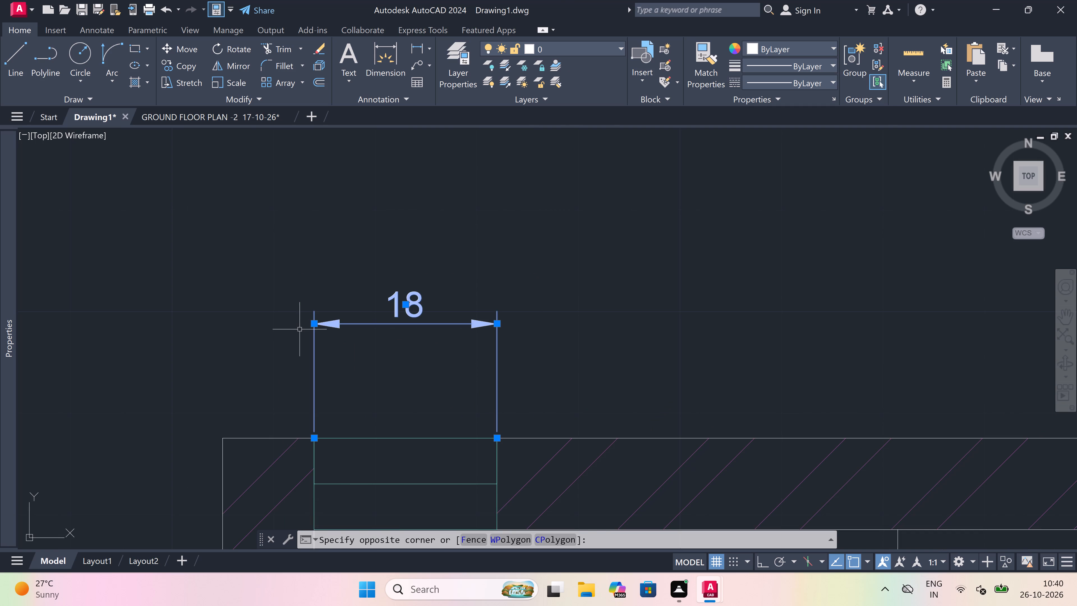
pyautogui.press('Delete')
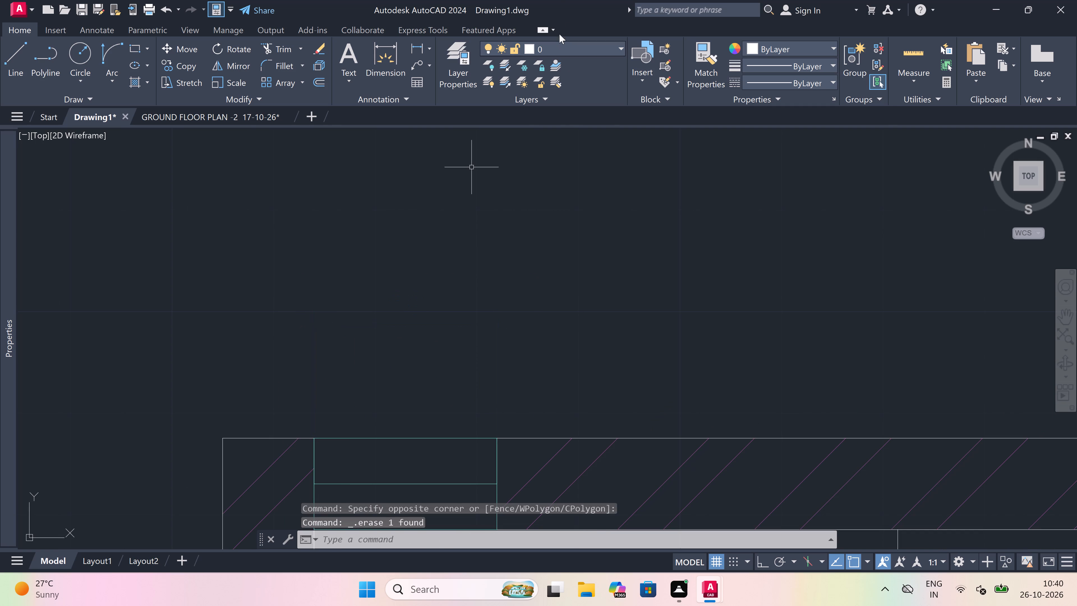
# On layer line3, add a horizontal linear dimension above the window in the left kitchen's top wall.
pyautogui.click(569, 47)
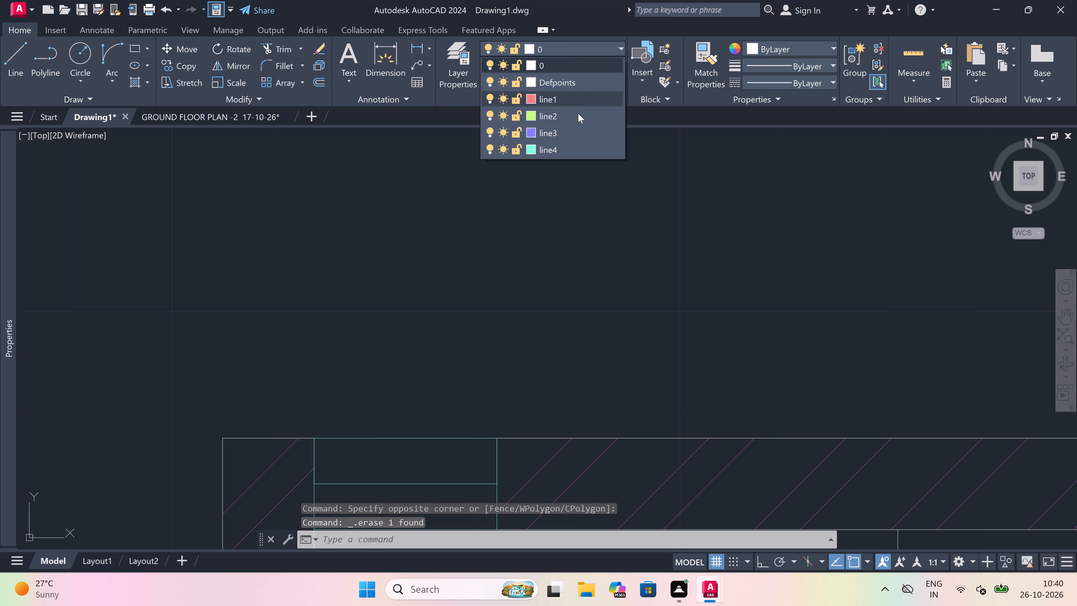
pyautogui.click(576, 136)
pyautogui.scroll(-4, 410, 273)
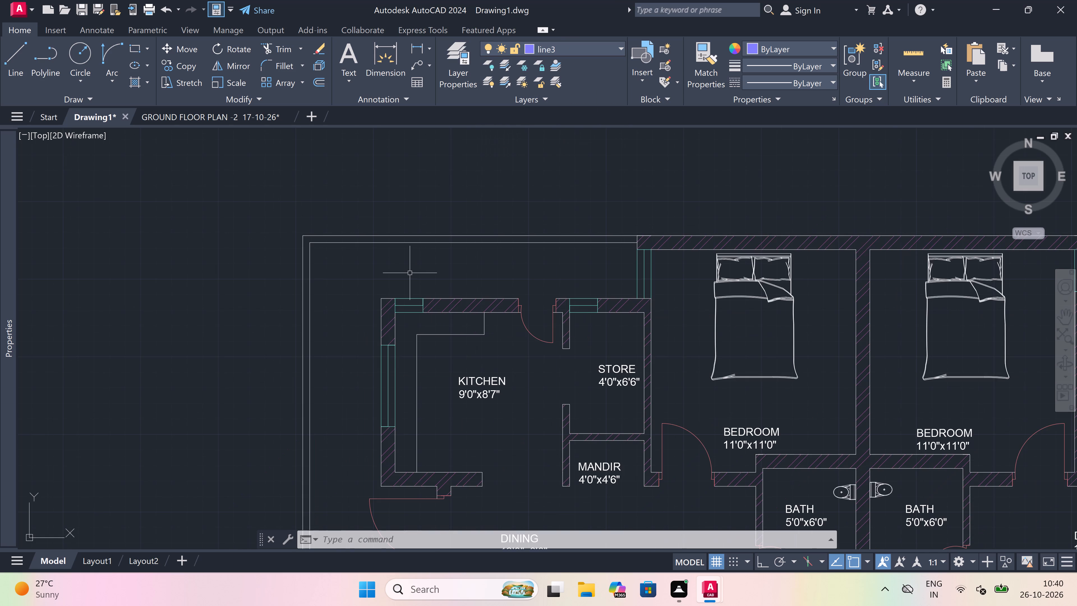
pyautogui.scroll(3, 410, 272)
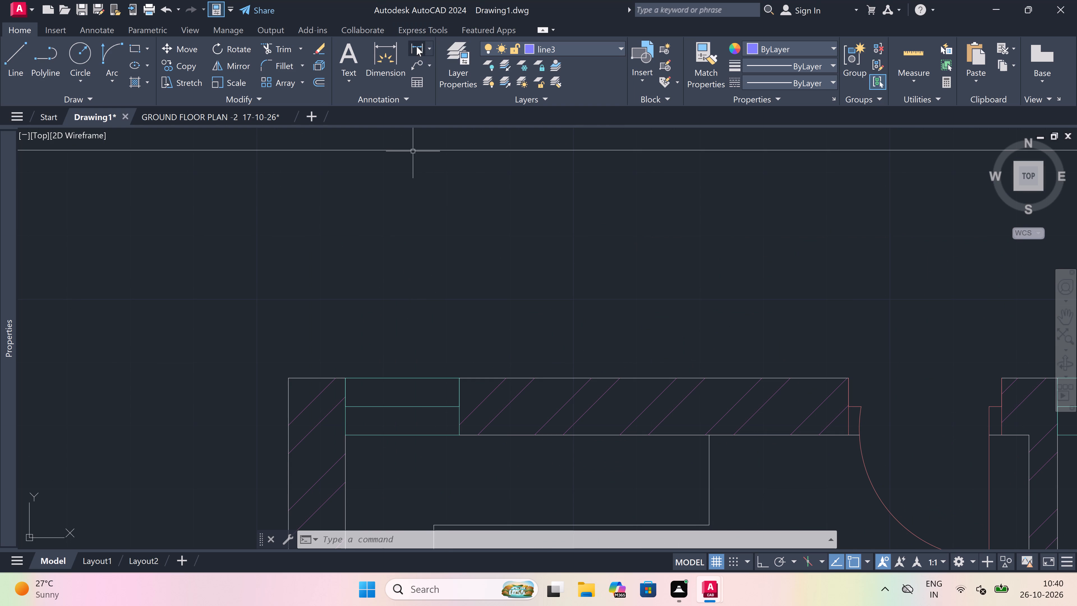
pyautogui.moveTo(416, 46); pyautogui.dragTo(416, 50)
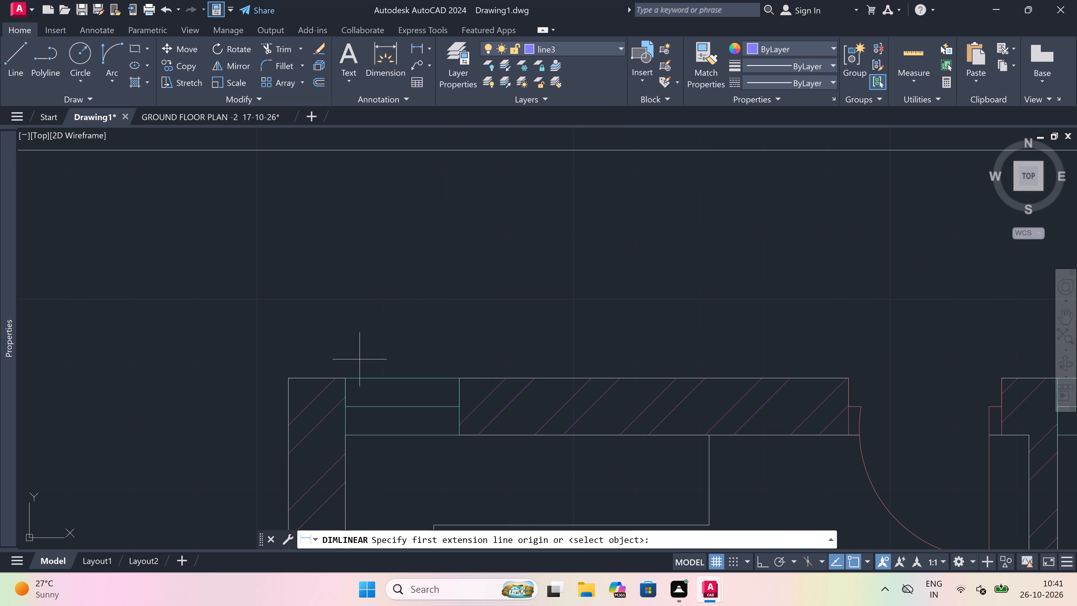
pyautogui.click(351, 371)
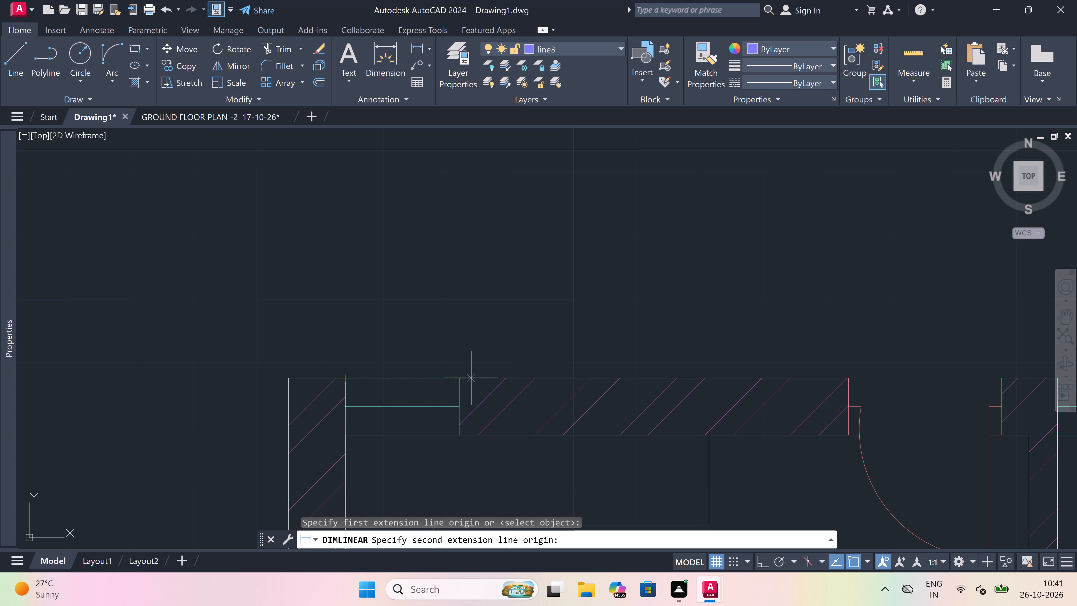
pyautogui.moveTo(457, 375); pyautogui.dragTo(457, 369)
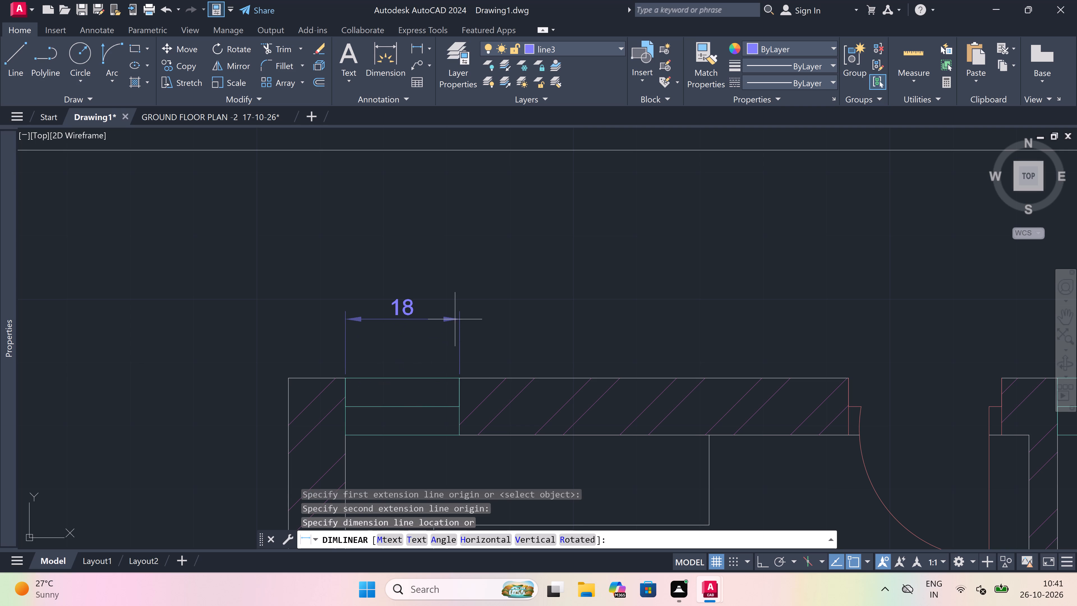
pyautogui.click(457, 299)
# Replace the kitchen window dimension's text with 1'6".
pyautogui.scroll(2, 379, 283)
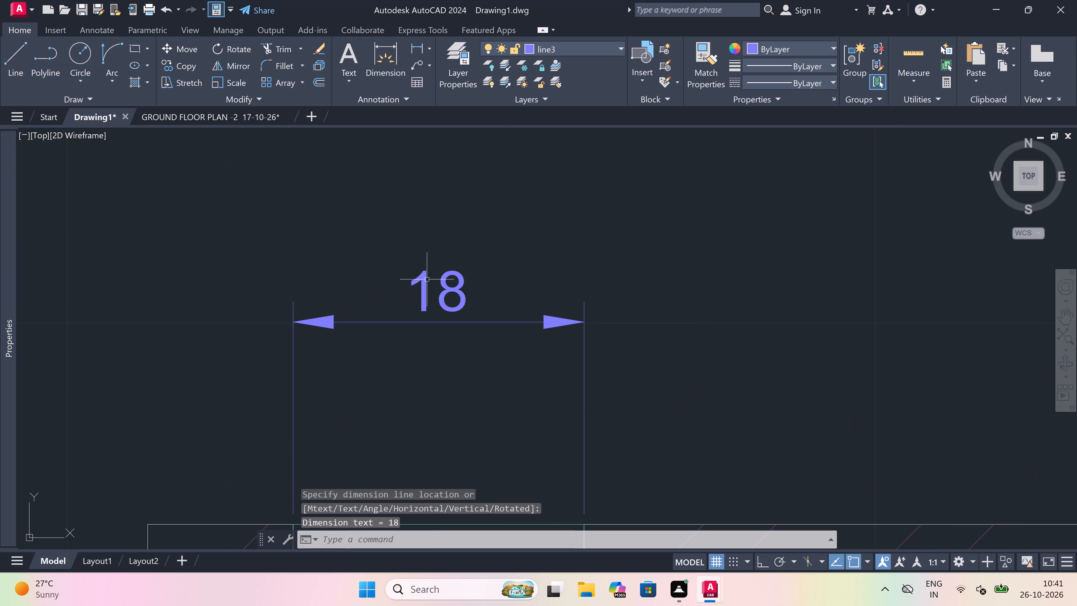
pyautogui.tripleClick(427, 279)
pyautogui.click(426, 278)
pyautogui.scroll(2, 426, 278)
pyautogui.click(435, 303)
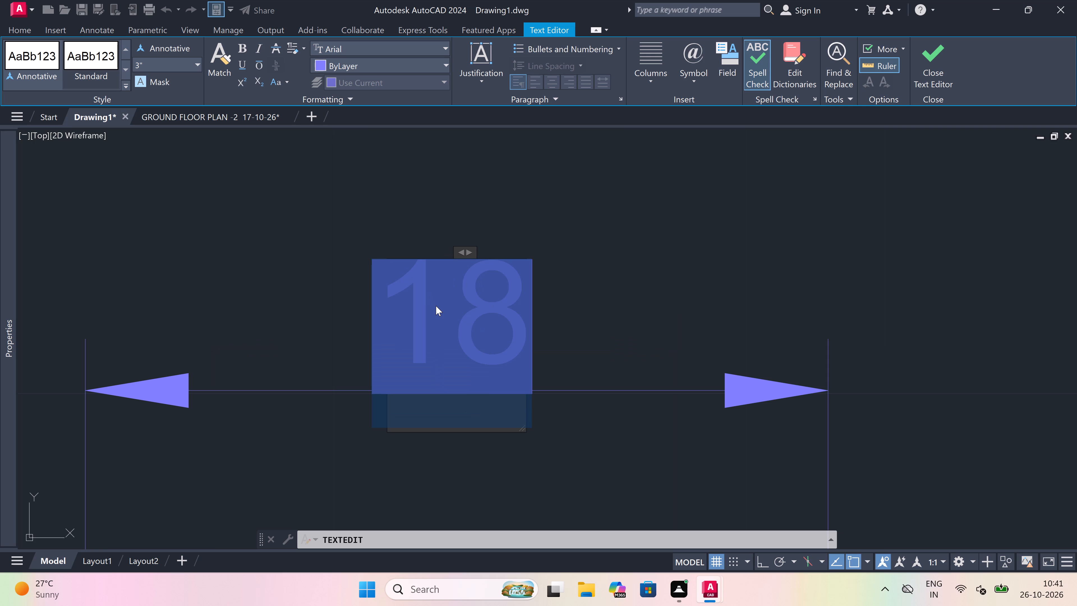
pyautogui.press('BackSpace')
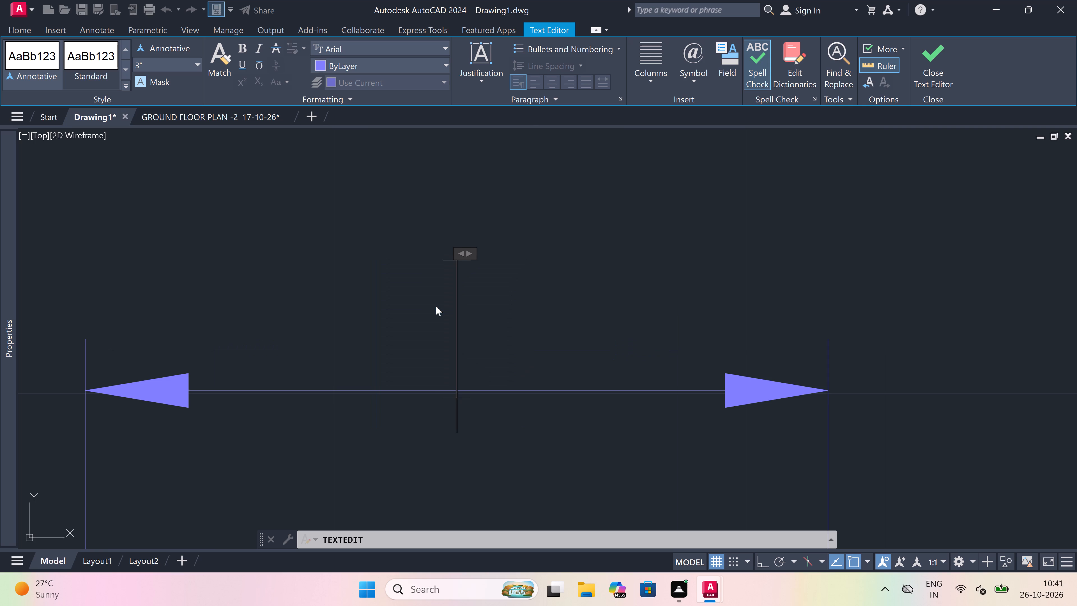
pyautogui.write('1\'6"')
pyautogui.click(342, 277)
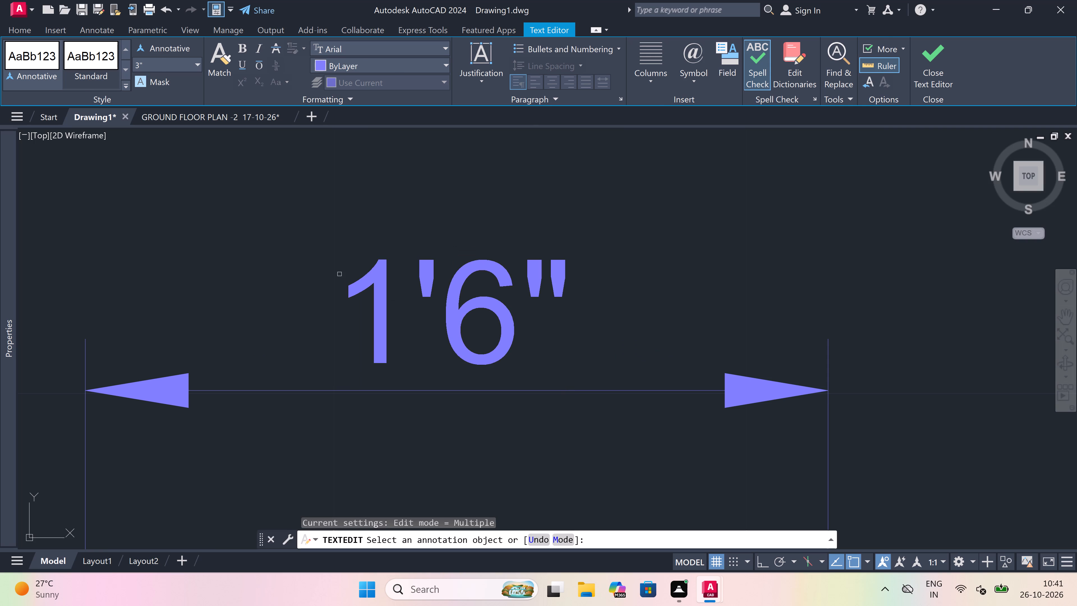
pyautogui.press('Escape')
pyautogui.scroll(-5, 376, 274)
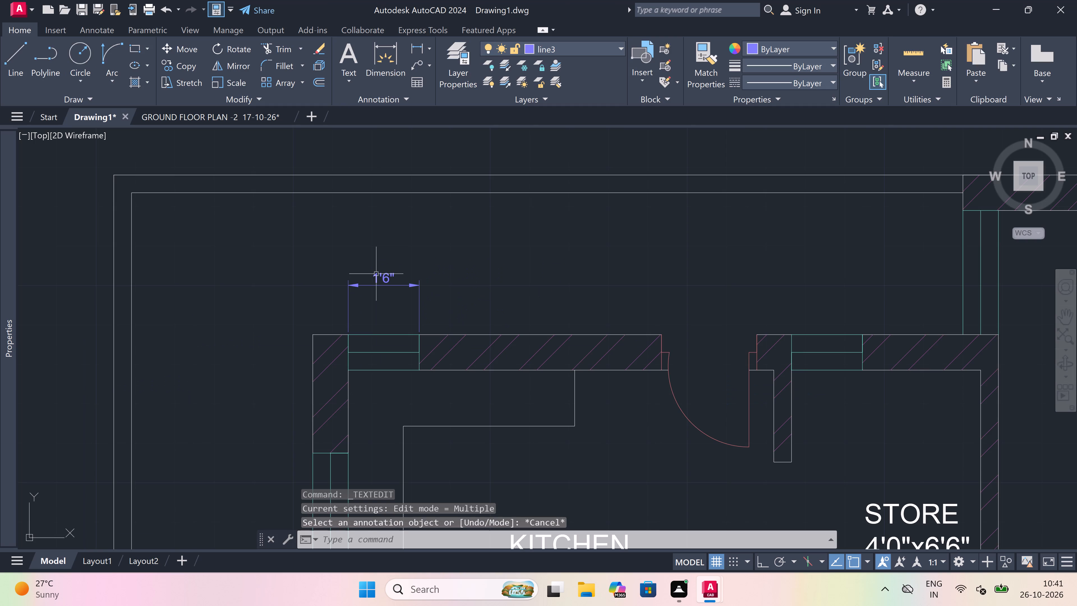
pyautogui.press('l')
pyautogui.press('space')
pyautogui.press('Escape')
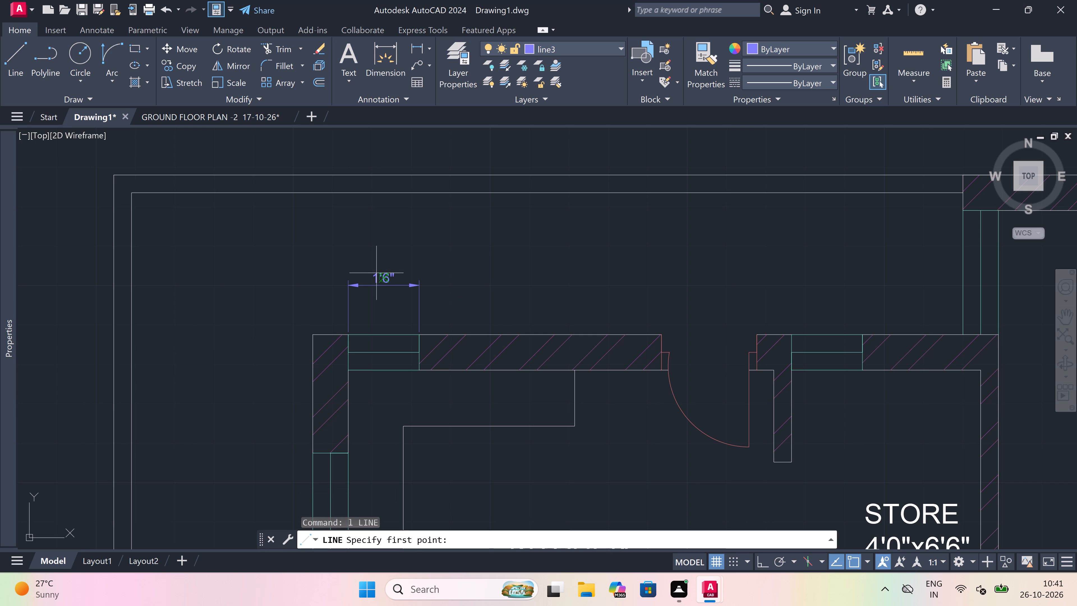
# Add a vertical linear dimension along the outer side of the window between the left bedroom's top wall and the store wall.
pyautogui.click(417, 44)
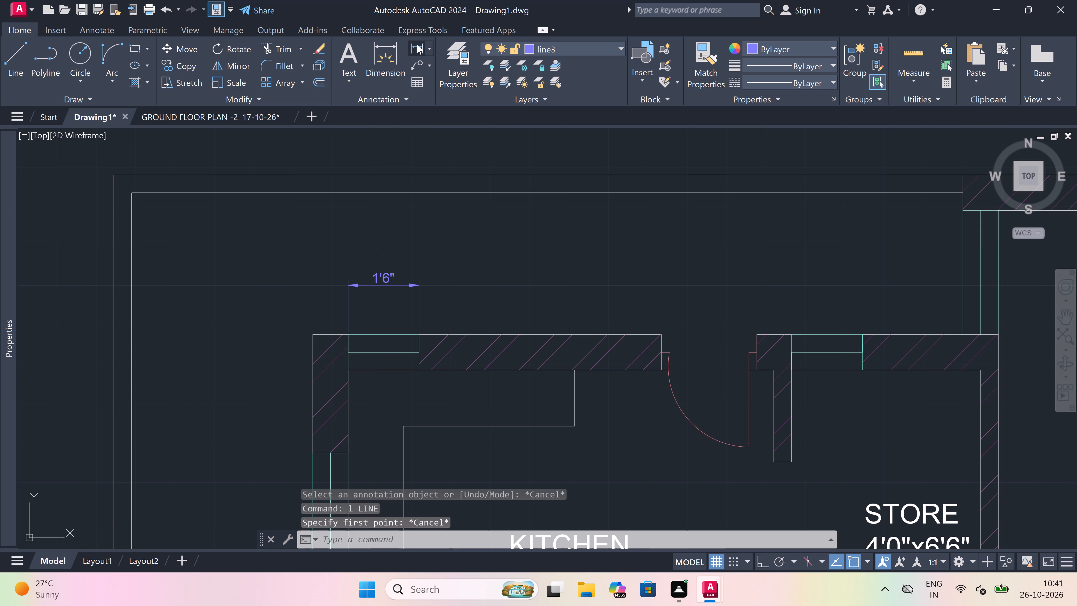
pyautogui.scroll(-2, 457, 313)
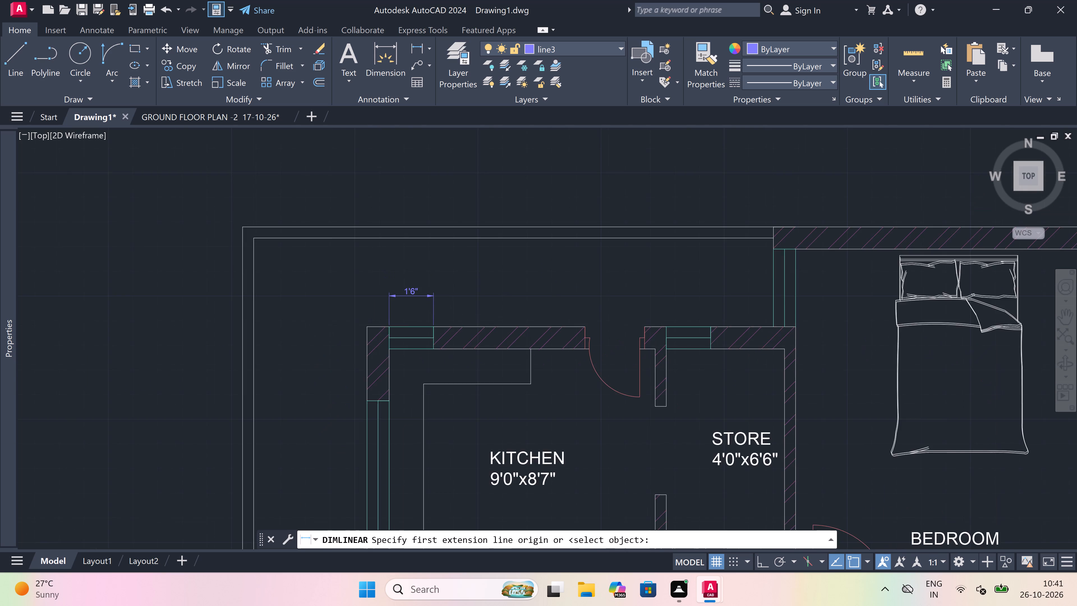
pyautogui.scroll(2, 666, 281)
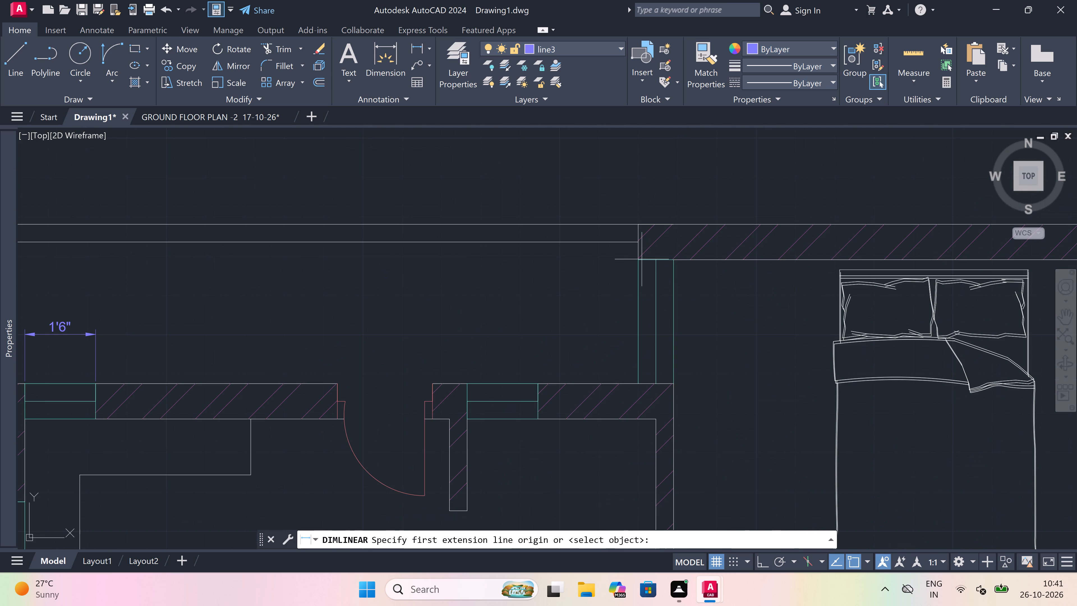
pyautogui.click(641, 258)
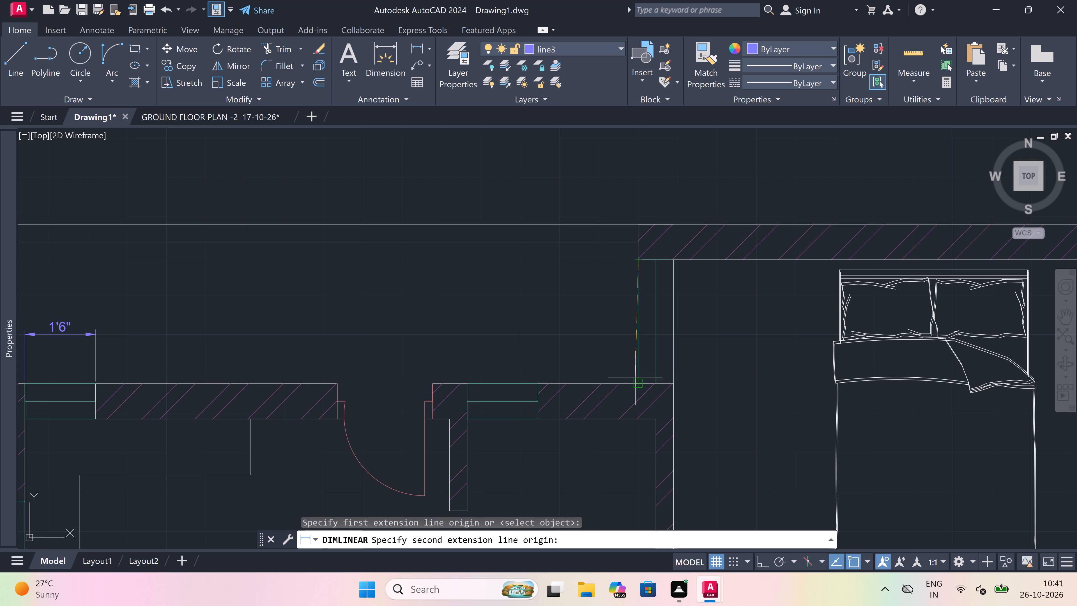
pyautogui.click(638, 379)
pyautogui.click(565, 357)
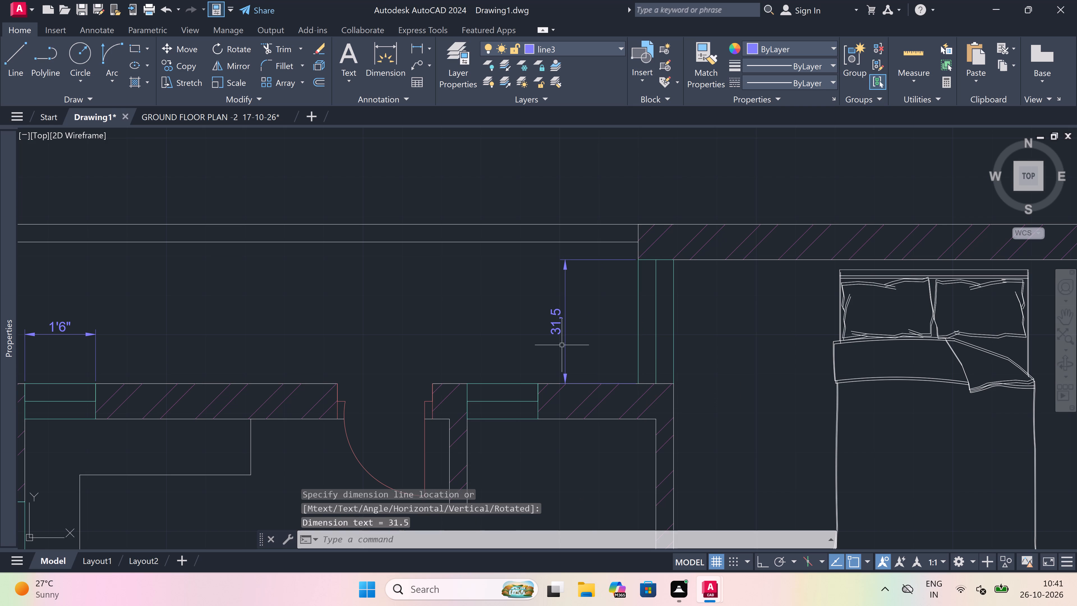
# Replace the text of the vertical dimension beside the left bedroom's window with 2'7.5".
pyautogui.scroll(3, 557, 327)
pyautogui.click(557, 324)
pyautogui.tripleClick(549, 339)
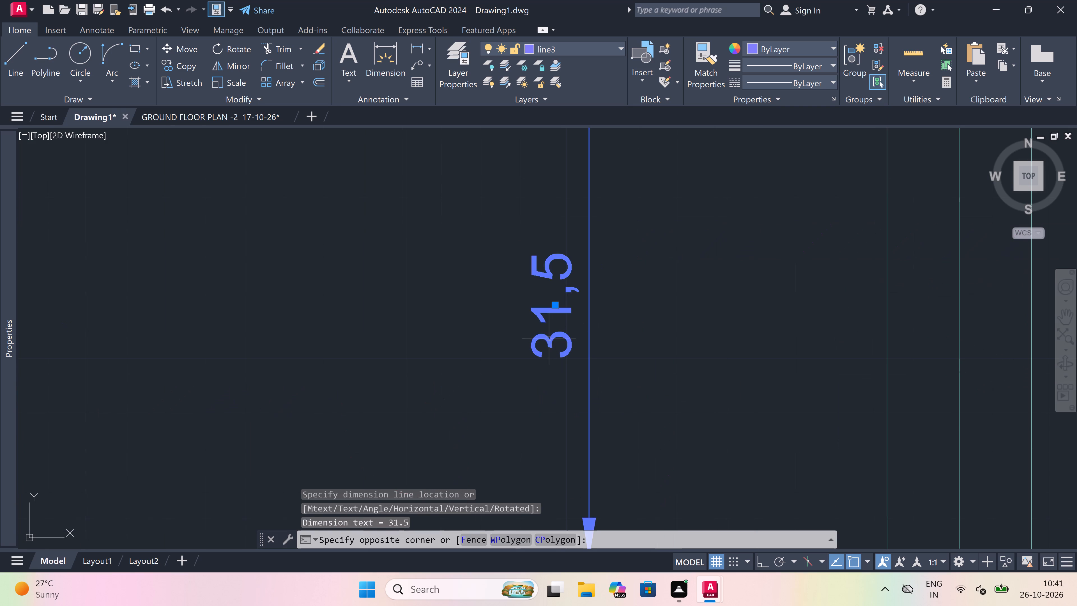
pyautogui.doubleClick(549, 338)
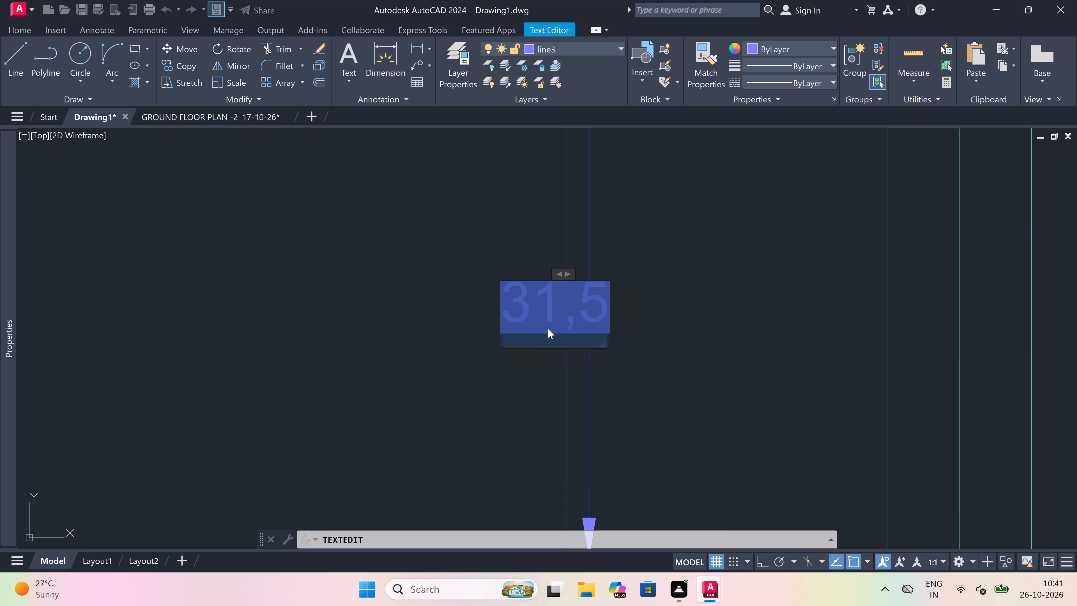
pyautogui.press('BackSpace')
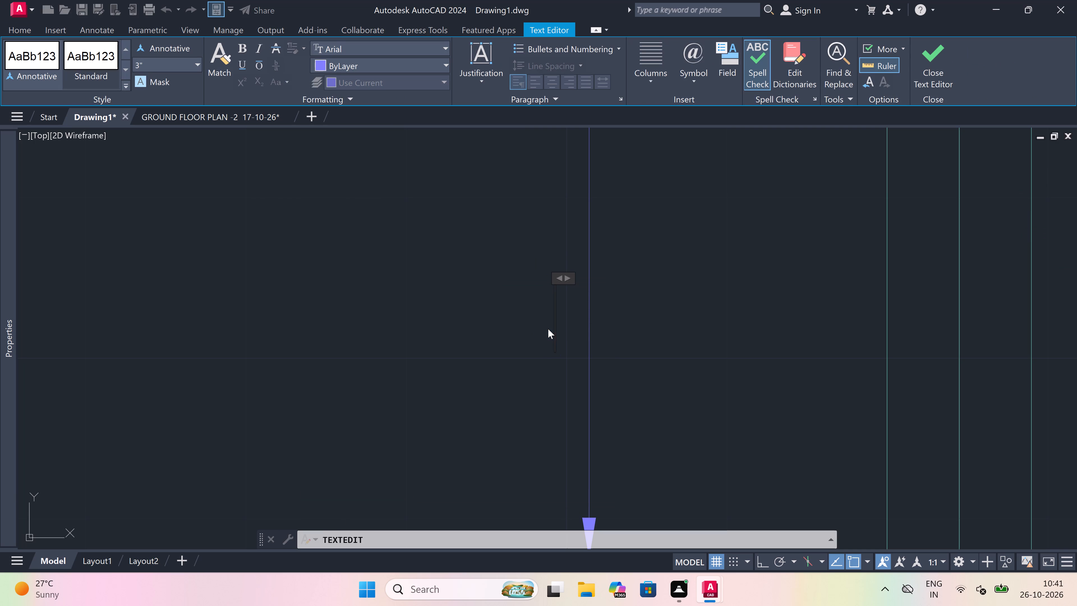
pyautogui.write("2'")
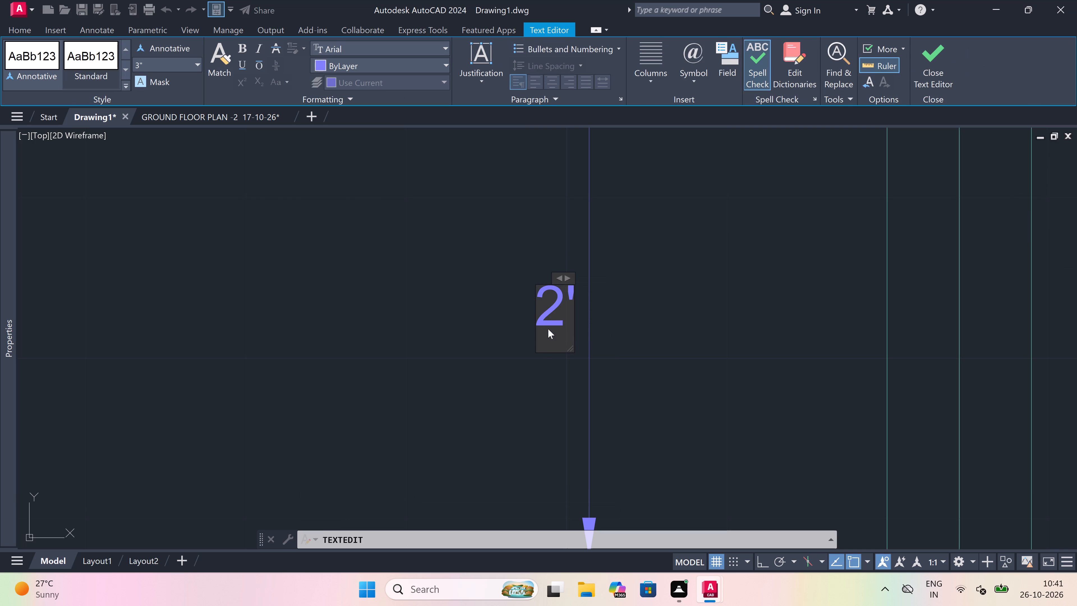
pyautogui.write('7.5')
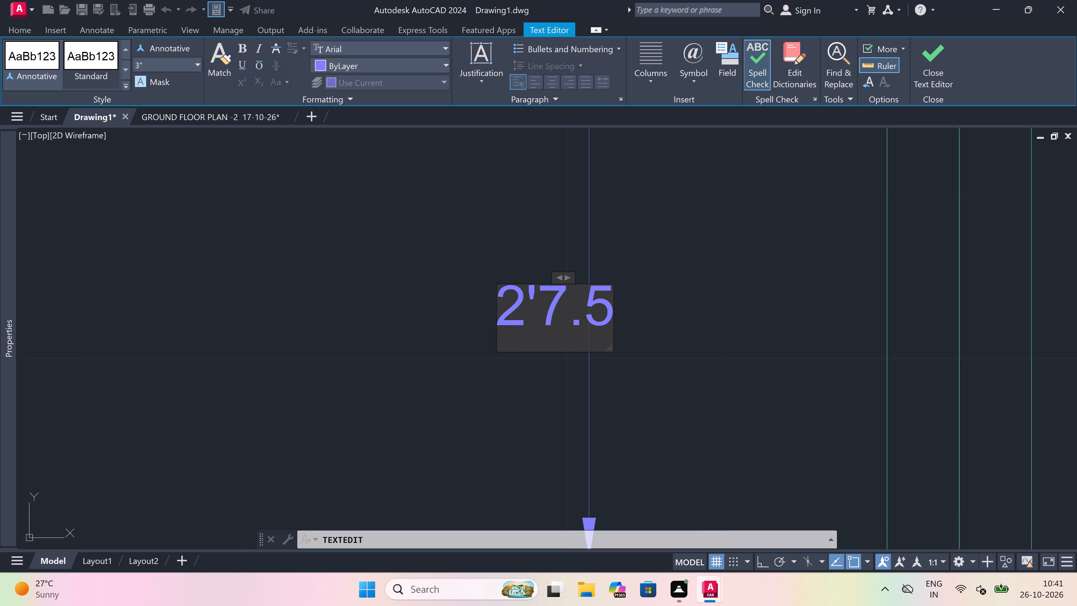
pyautogui.hotkey('shift', '"')
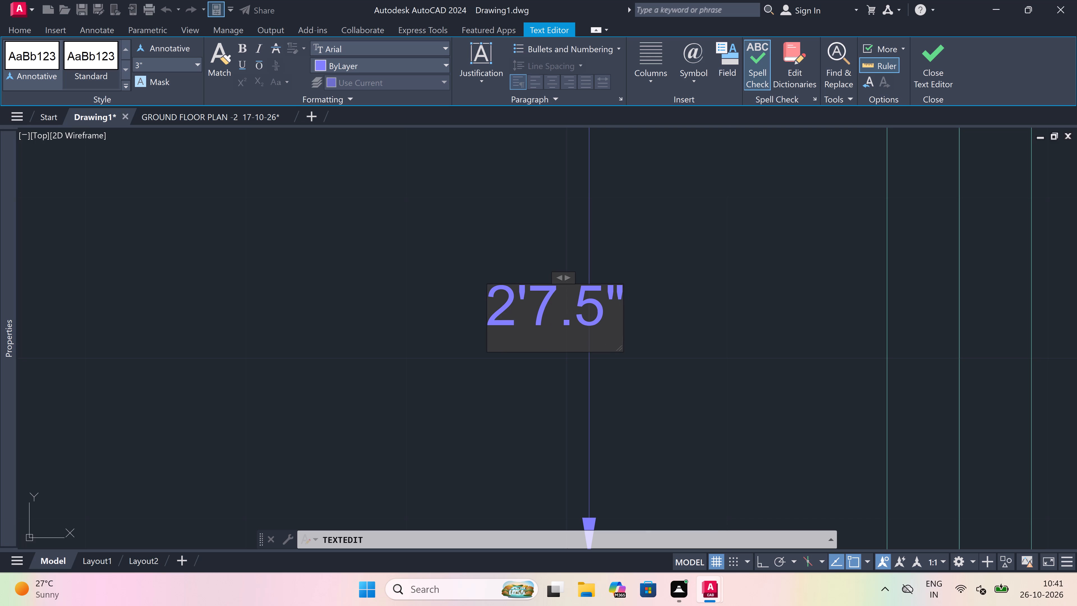
pyautogui.click(474, 388)
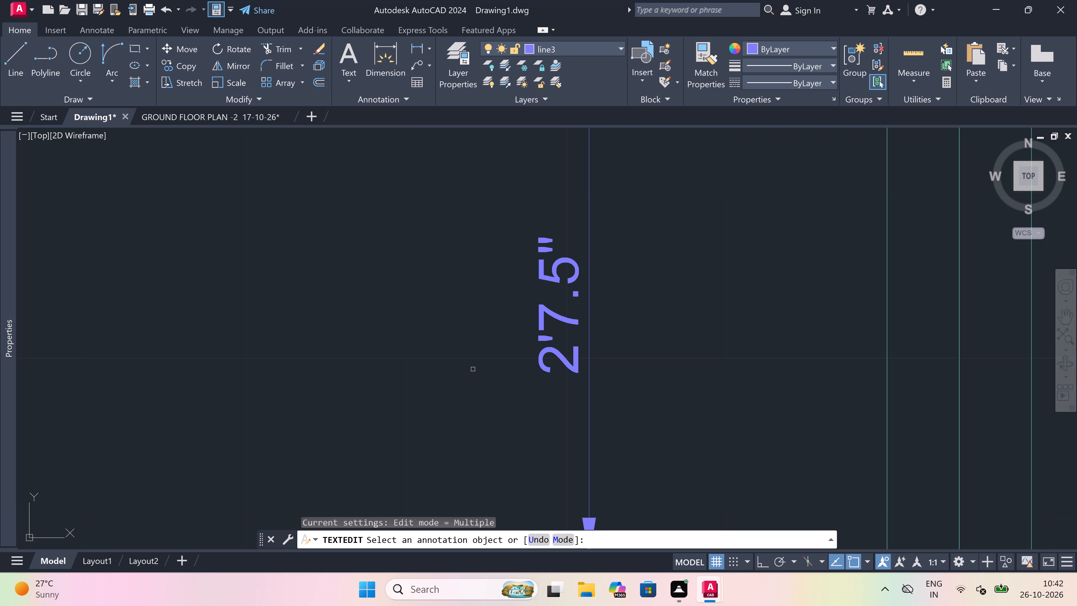
pyautogui.scroll(-3, 473, 369)
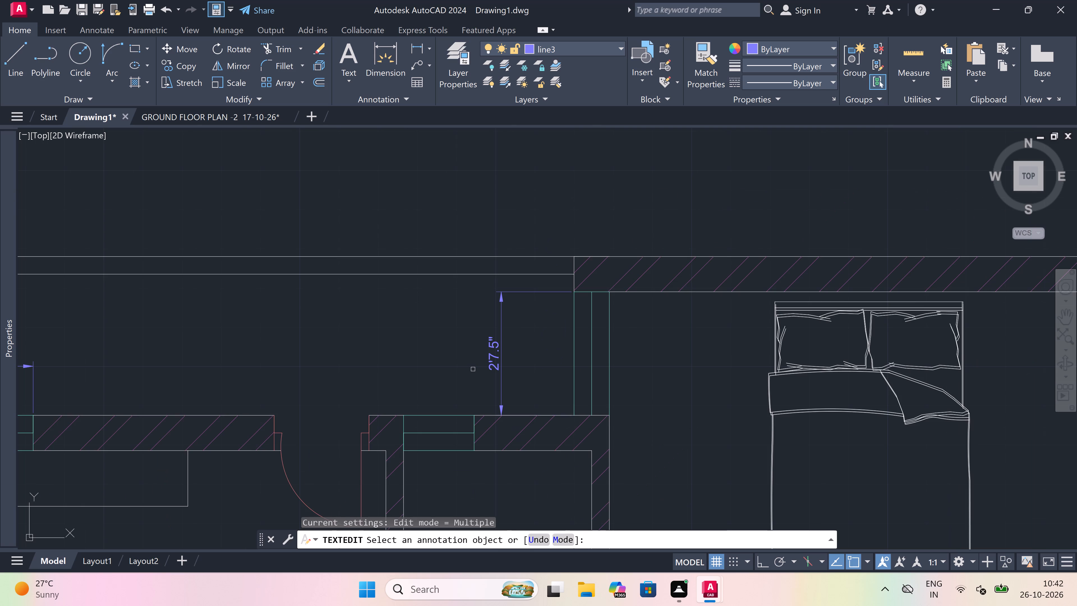
pyautogui.press('Escape')
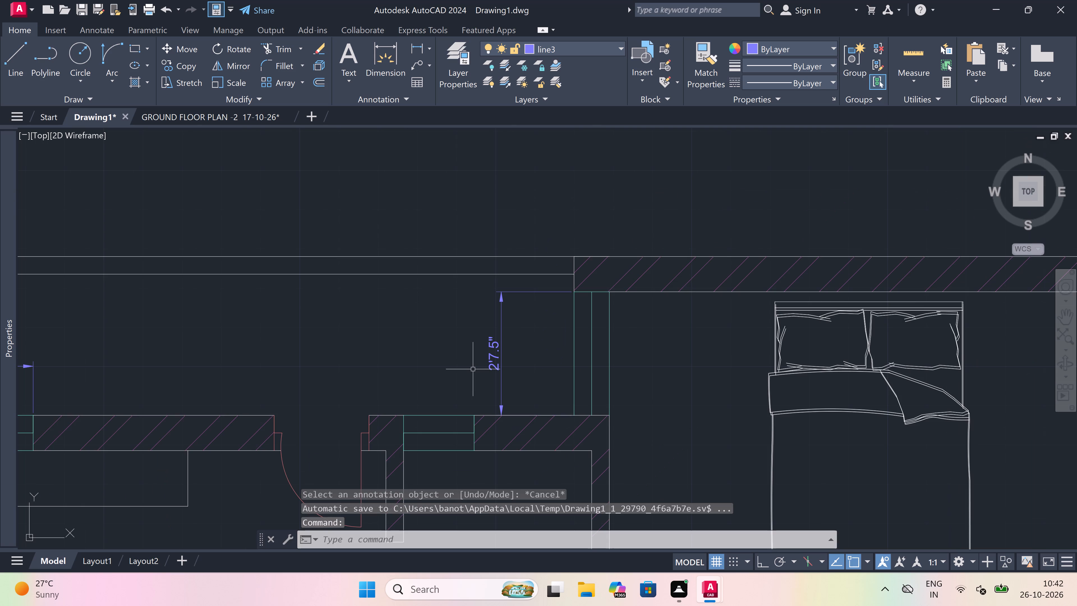
# Add a horizontal linear dimension on layer line3 above the window in the left store's top wall.
pyautogui.scroll(-4, 487, 345)
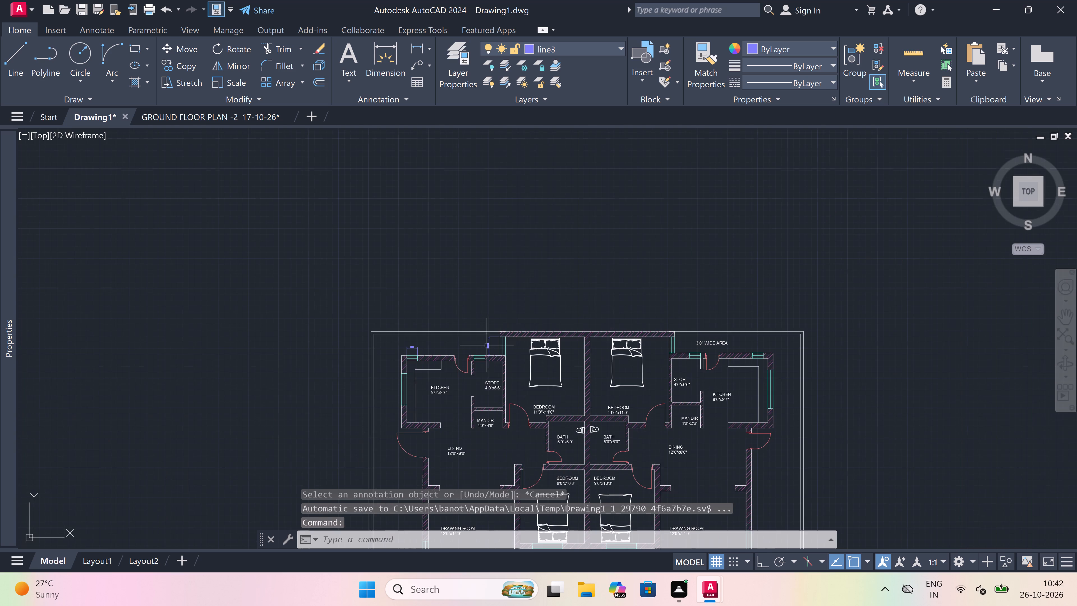
pyautogui.scroll(3, 485, 362)
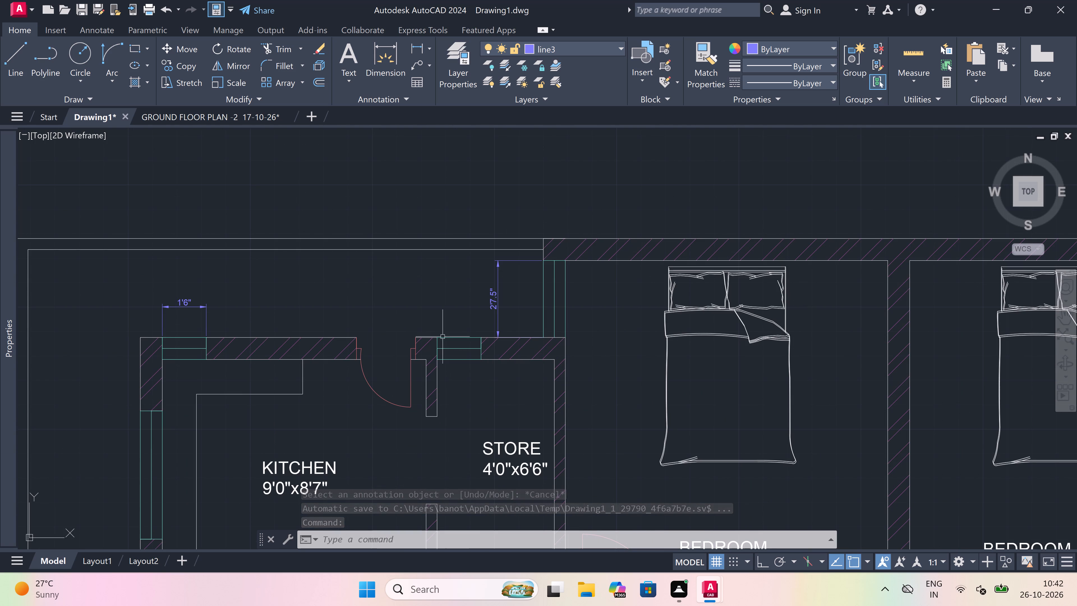
pyautogui.press('space')
pyautogui.scroll(1, 443, 350)
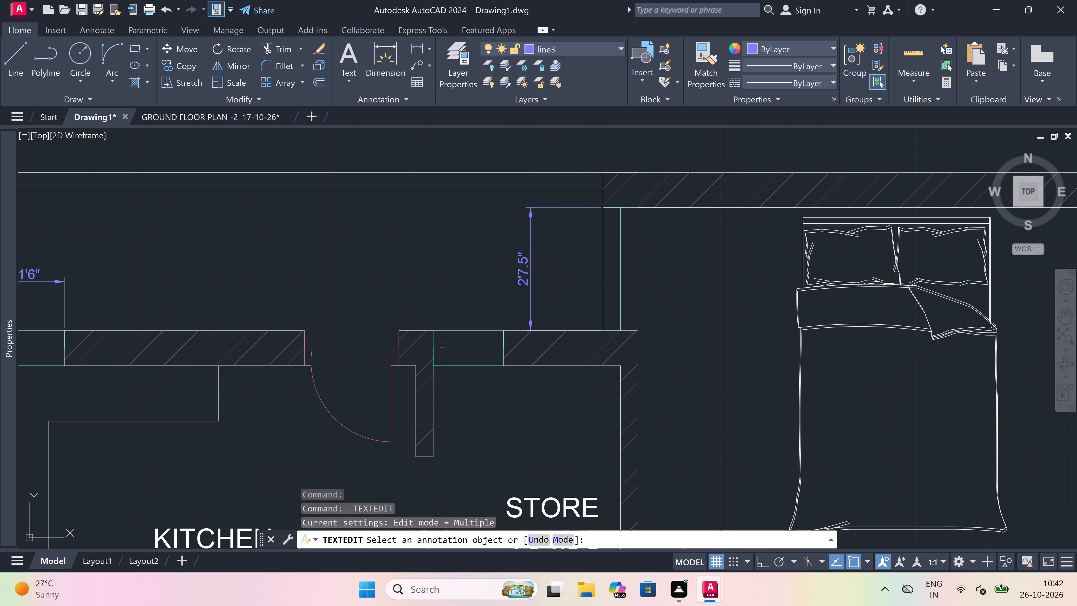
pyautogui.press('Escape')
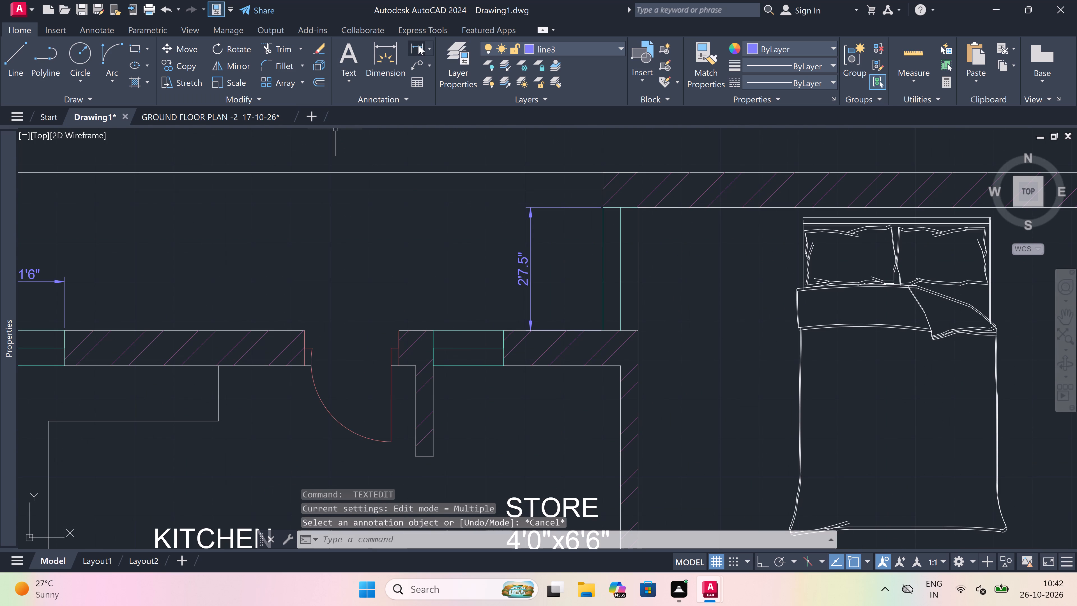
pyautogui.click(418, 45)
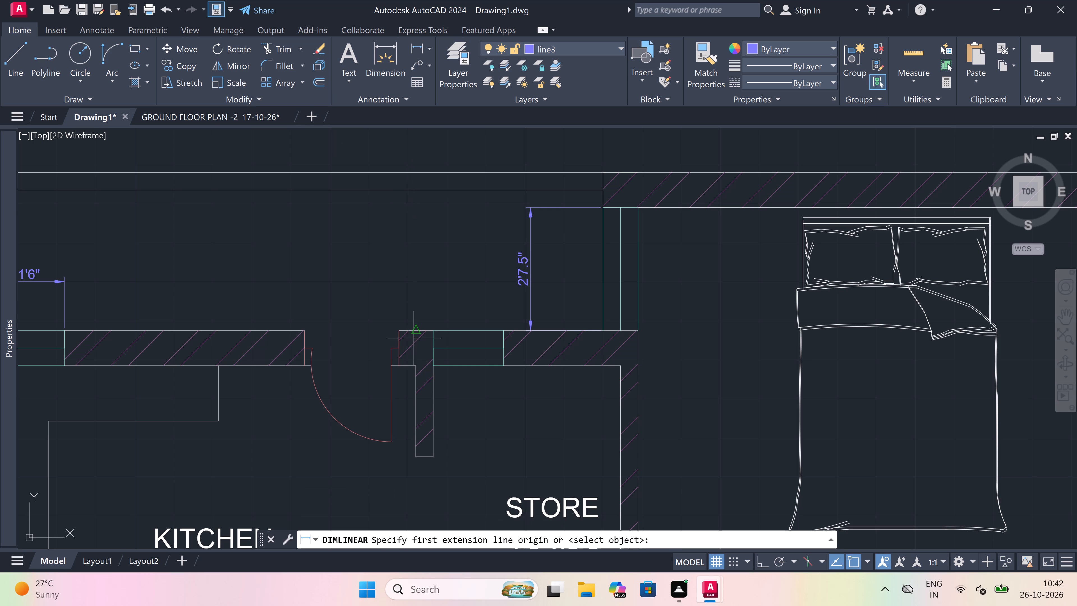
pyautogui.click(431, 325)
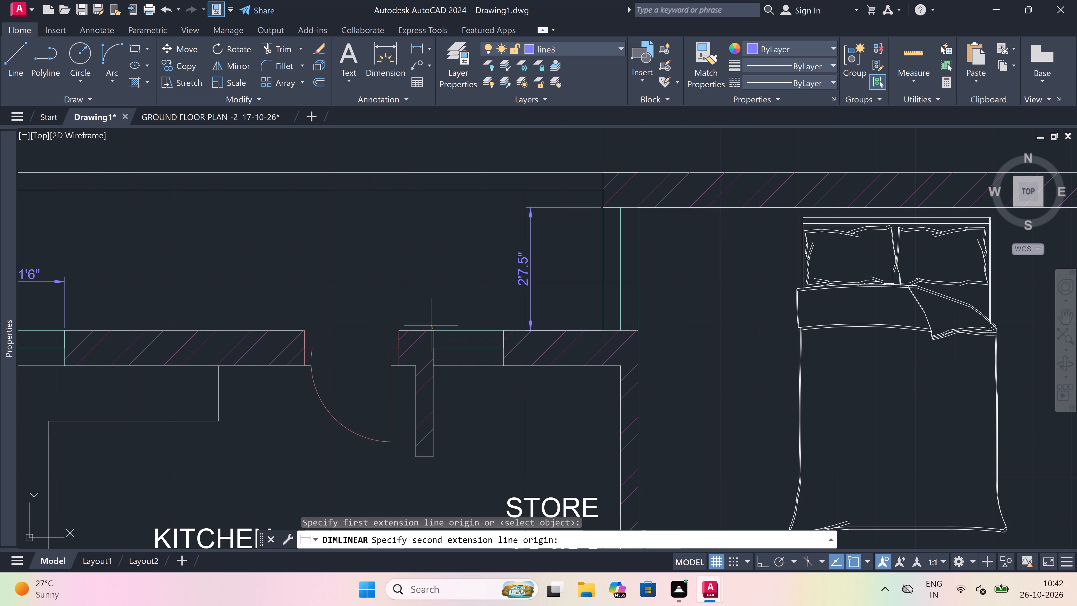
pyautogui.click(504, 328)
pyautogui.click(501, 291)
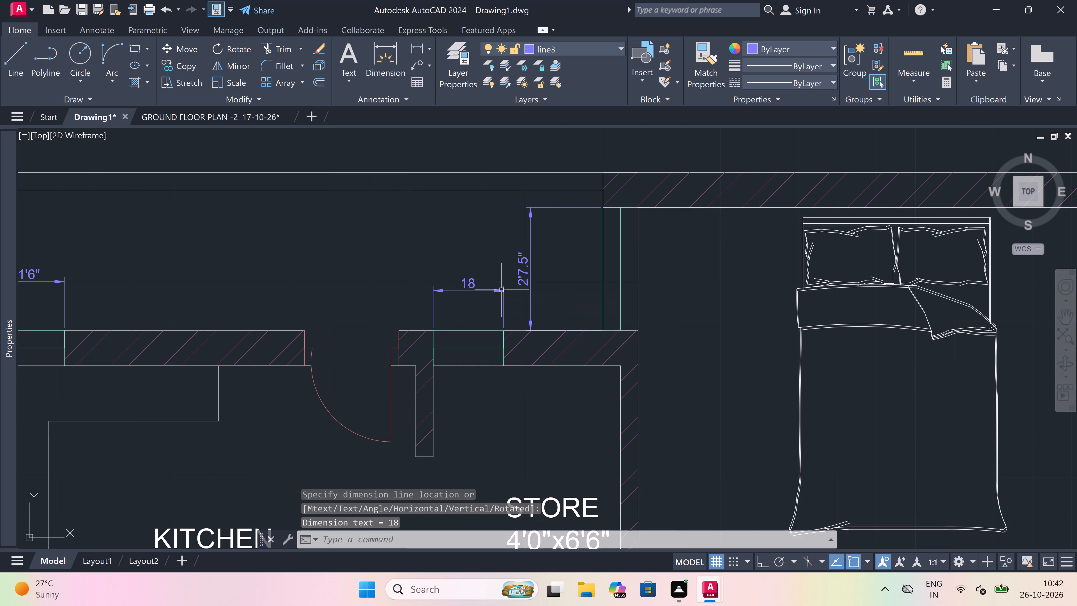
# Replace the store window dimension's text with 1'6".
pyautogui.scroll(2, 459, 279)
pyautogui.tripleClick(467, 282)
pyautogui.click(468, 281)
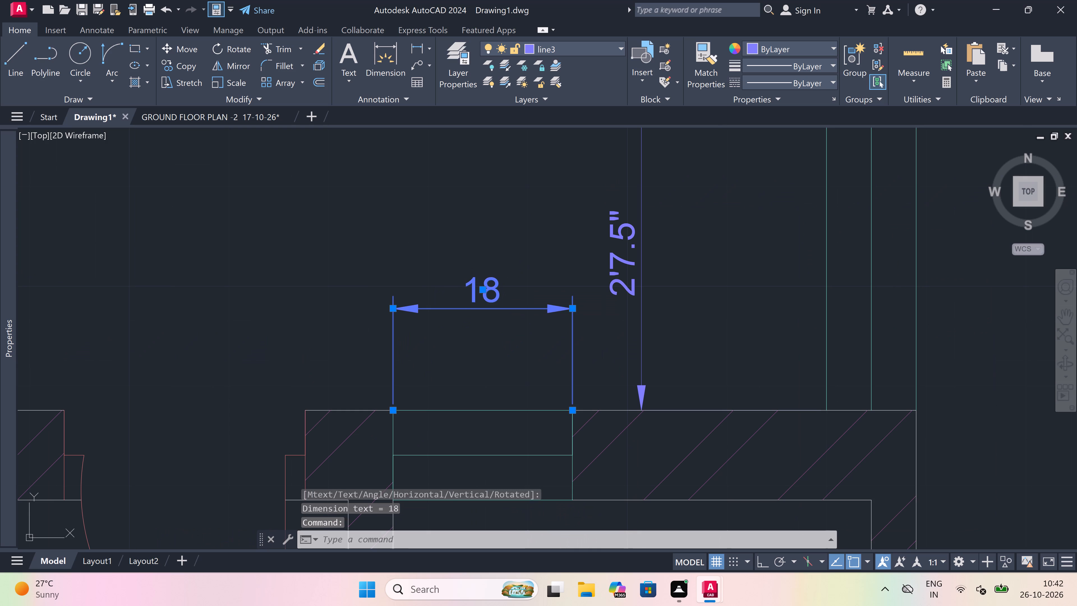
pyautogui.scroll(1, 468, 281)
pyautogui.click(484, 288)
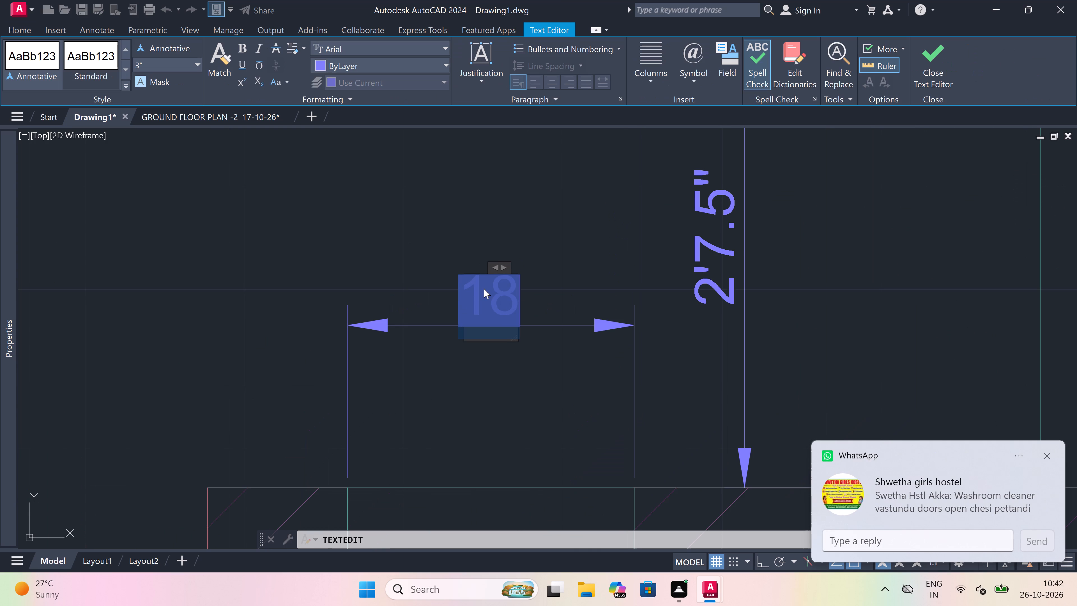
pyautogui.press('BackSpace')
pyautogui.write('1\'6"')
pyautogui.click(471, 382)
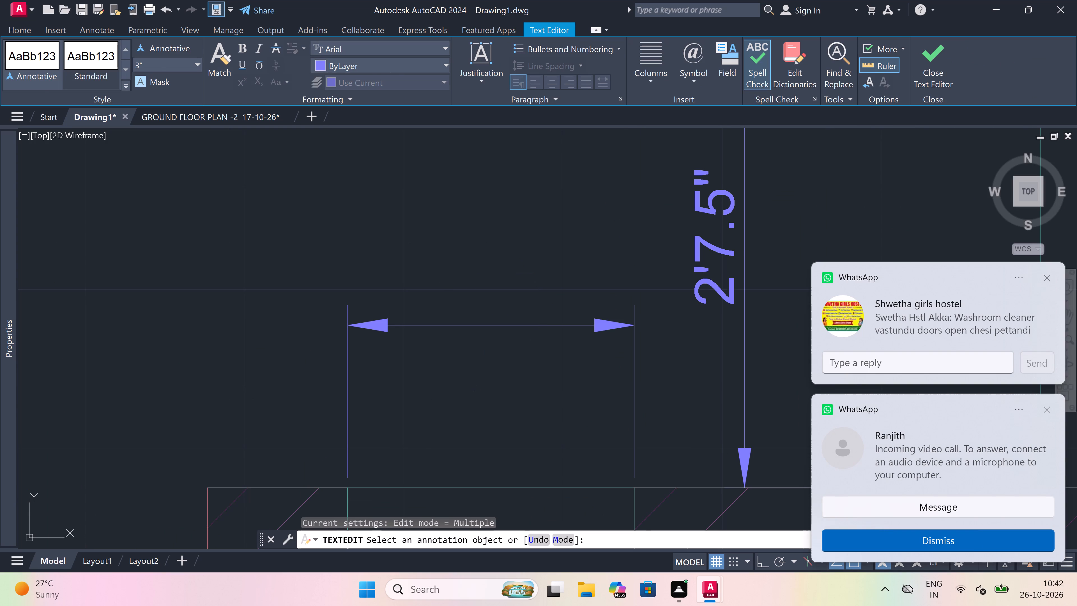
pyautogui.press('Escape')
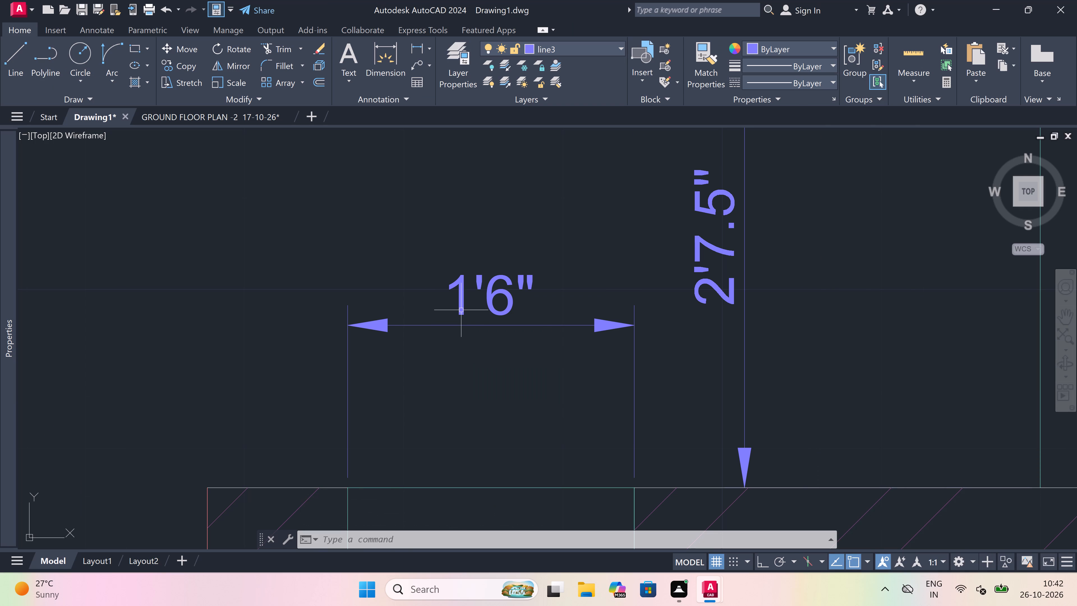
pyautogui.scroll(-3, 461, 310)
pyautogui.press('Escape')
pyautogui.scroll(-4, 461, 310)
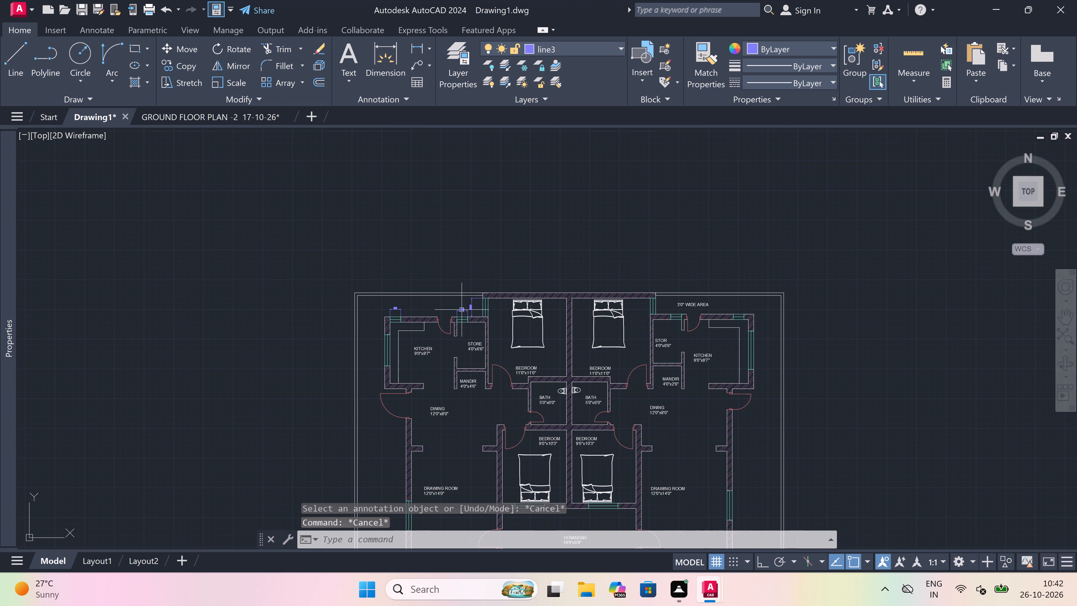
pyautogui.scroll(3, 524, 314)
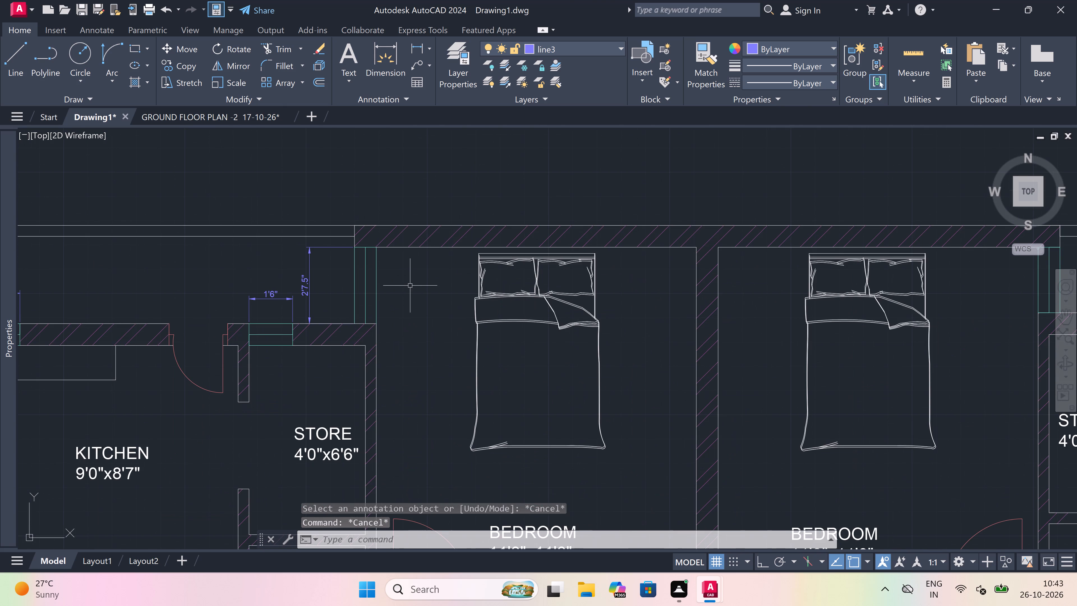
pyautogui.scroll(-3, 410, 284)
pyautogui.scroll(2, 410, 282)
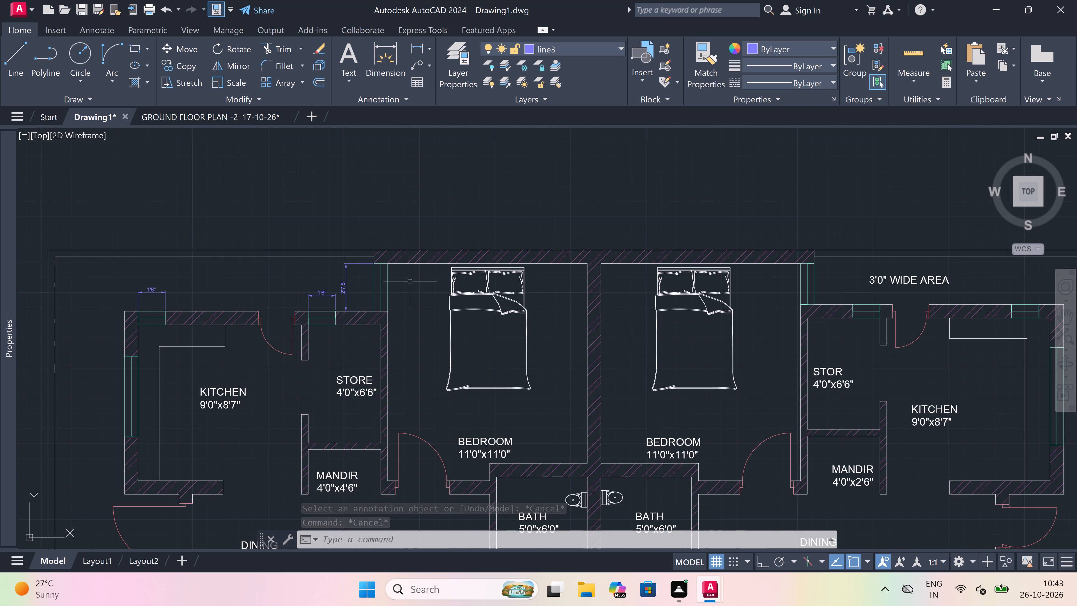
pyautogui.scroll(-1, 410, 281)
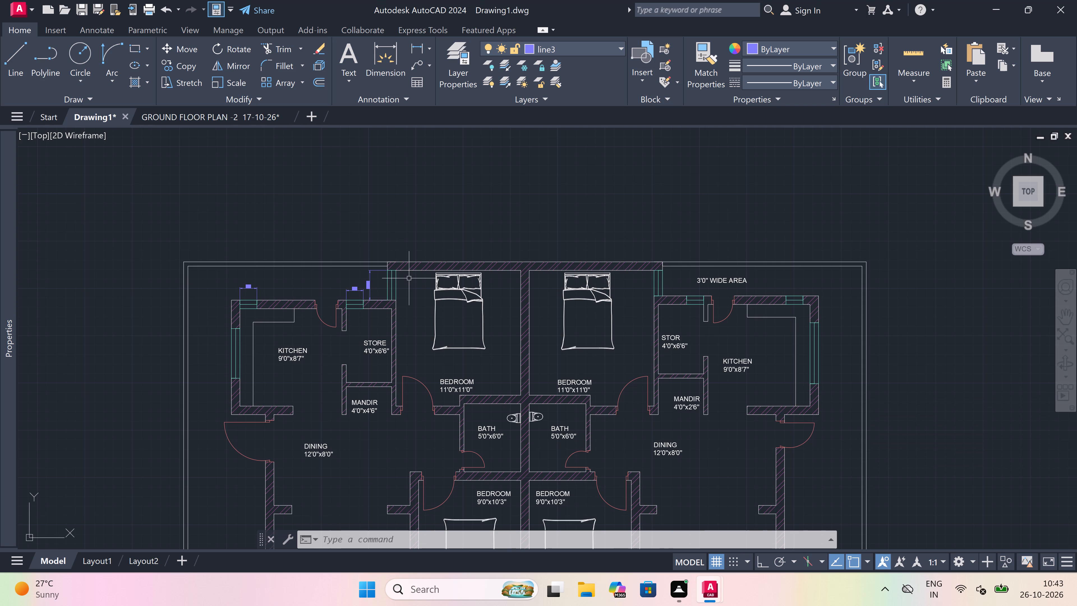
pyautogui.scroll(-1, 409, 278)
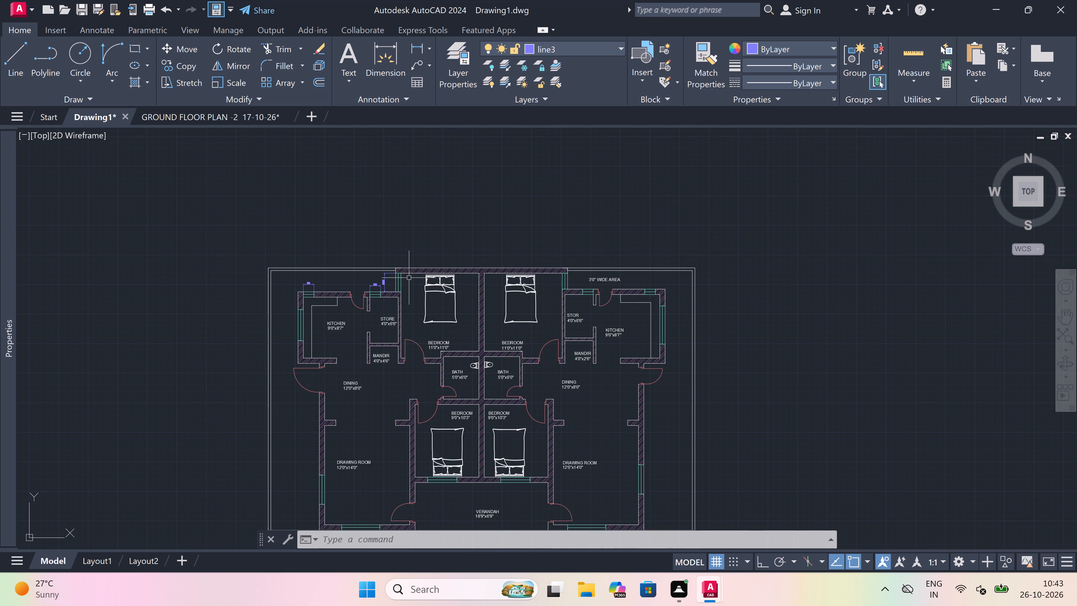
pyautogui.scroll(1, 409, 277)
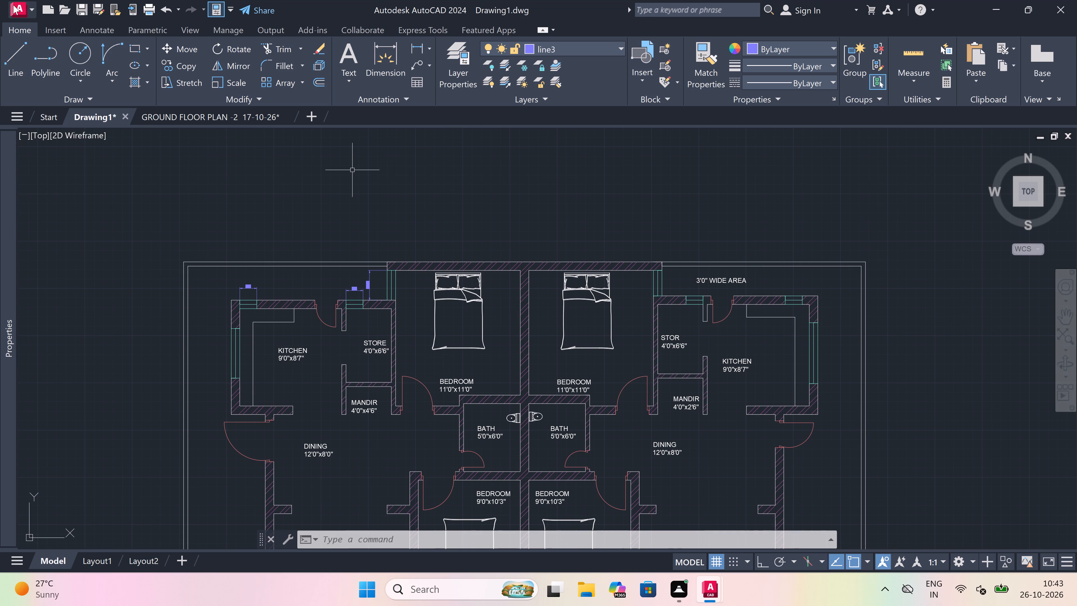
# Save the drawing in the Downloads folder as an AutoCAD 2018 drawing named first floor plan -2 26-10-26.
pyautogui.click(14, 4)
pyautogui.click(77, 184)
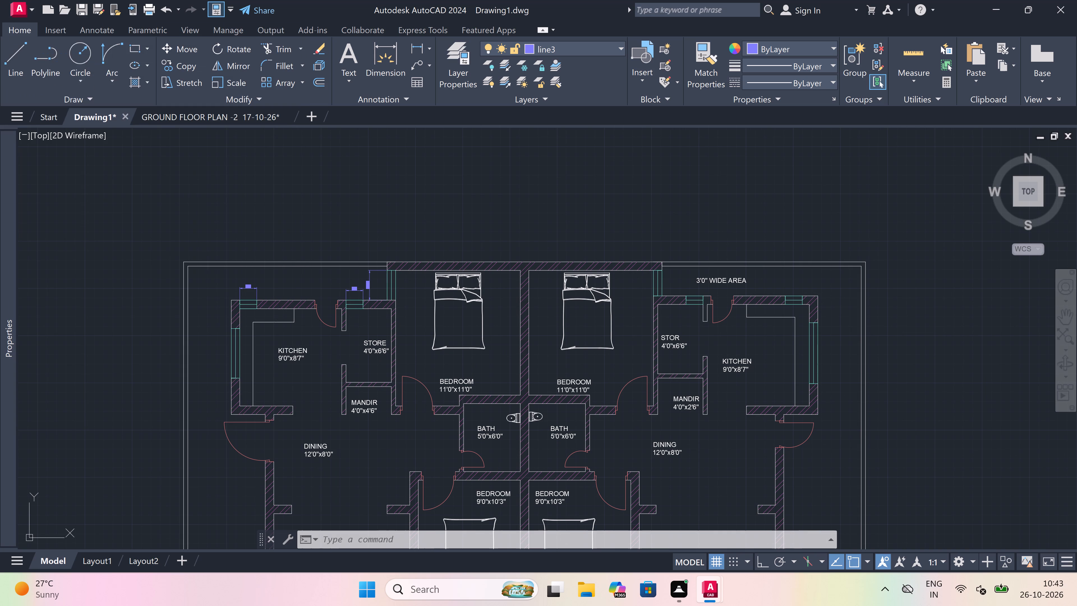
pyautogui.press('BackSpace')
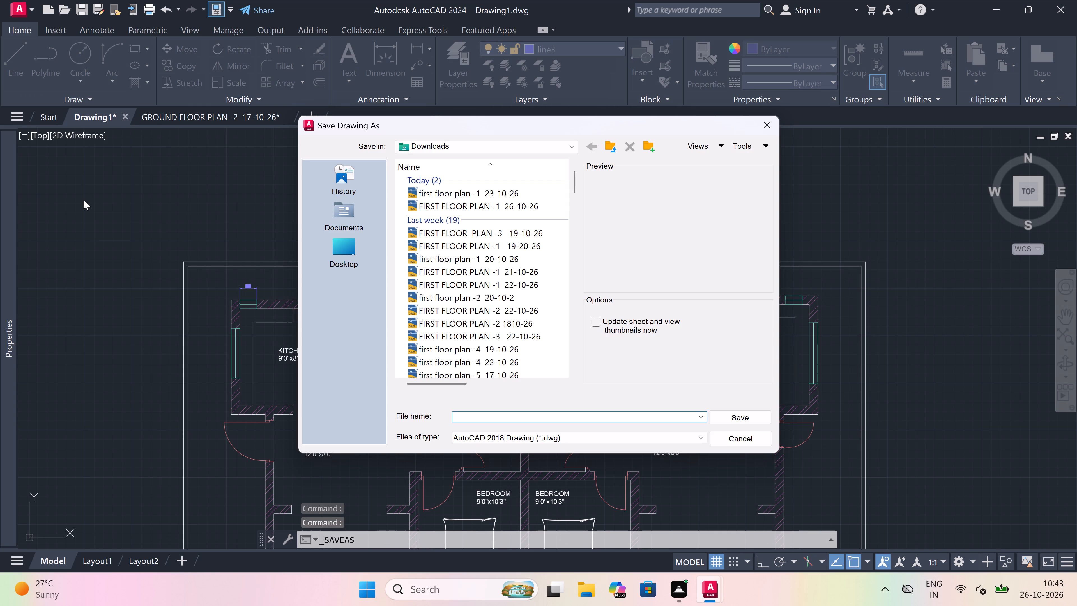
pyautogui.write('first floor plan -')
pyautogui.write('2 2')
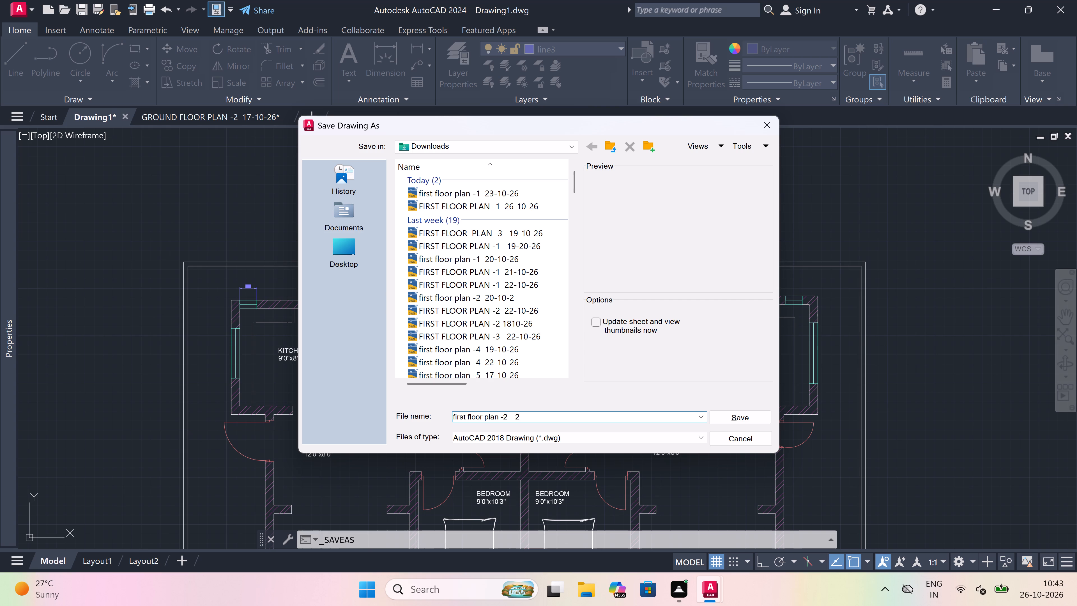
pyautogui.write('6-10-26')
pyautogui.click(760, 413)
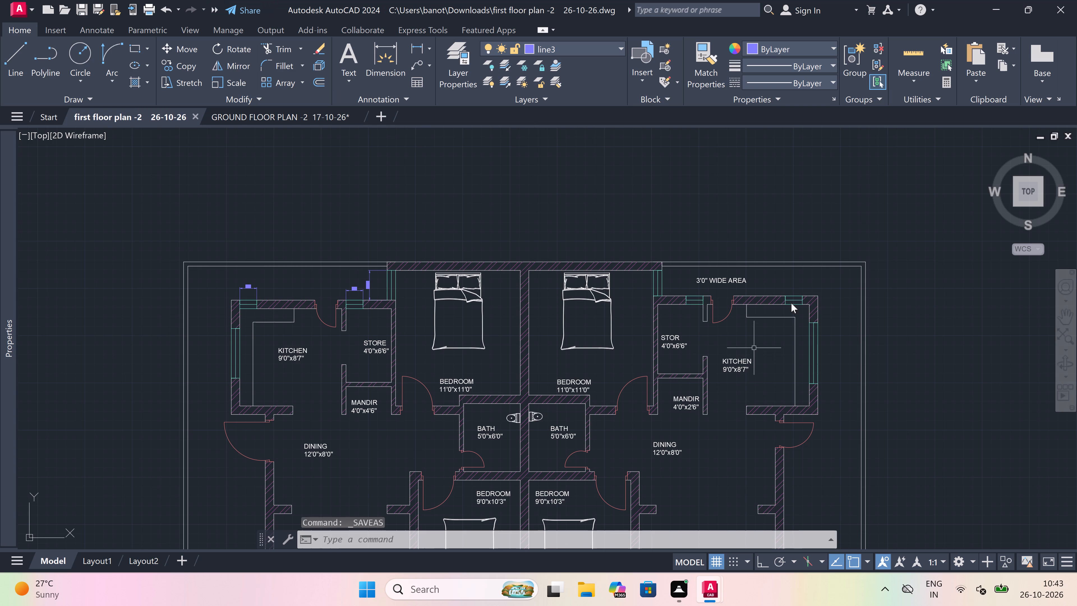
# Quit AutoCAD, saving the changes to GROUND FLOOR PLAN -2 17-10-26.
pyautogui.click(1069, 0)
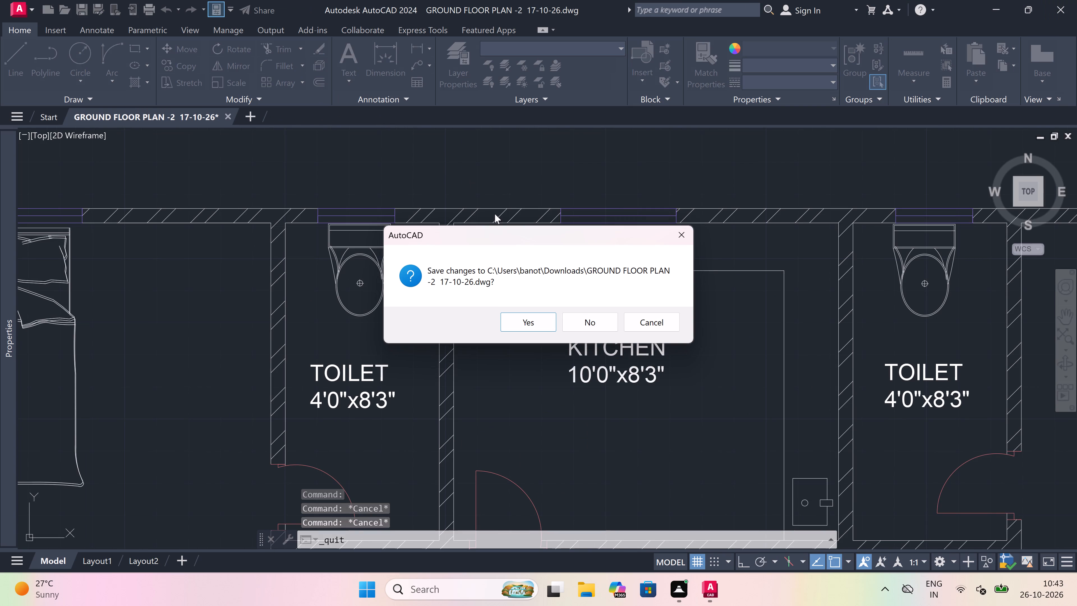
pyautogui.click(512, 325)
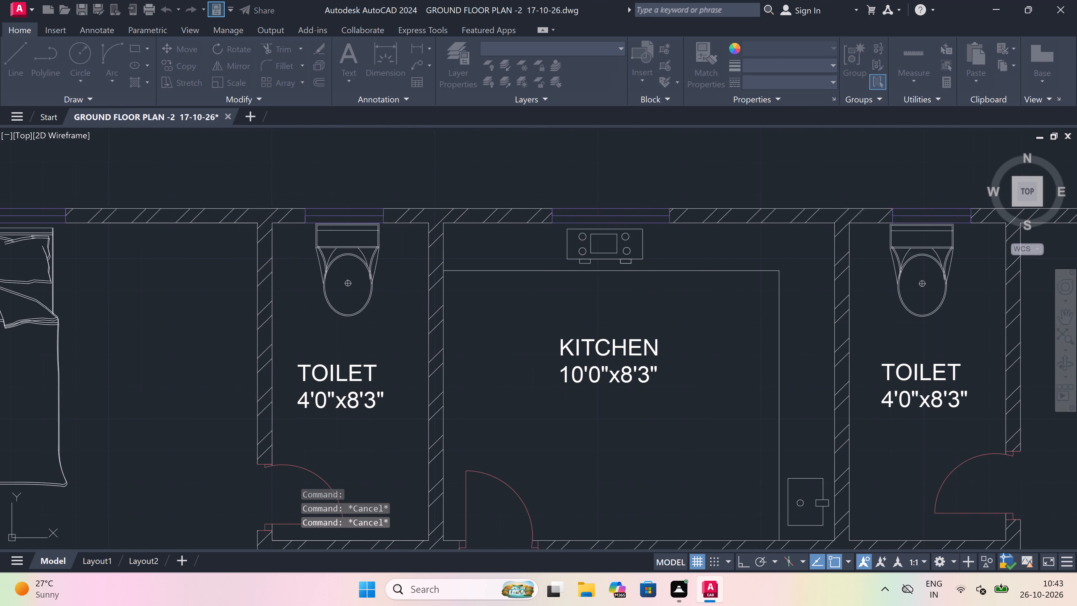
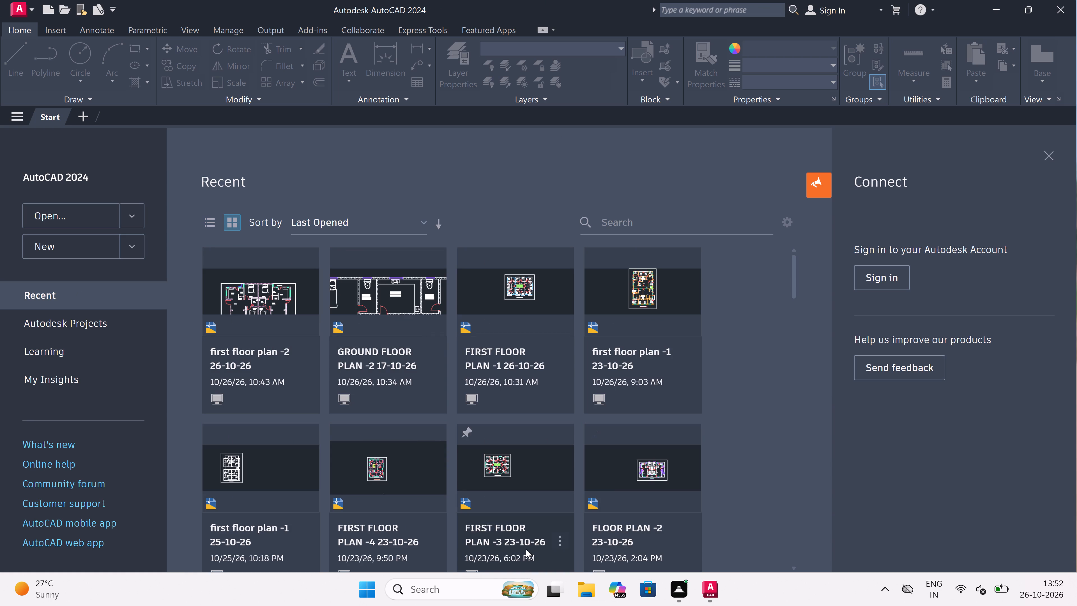
# Switch to File Explorer and open the recent drawing first floor plan -2 26-10-26 from the Downloads folder.
pyautogui.click(586, 592)
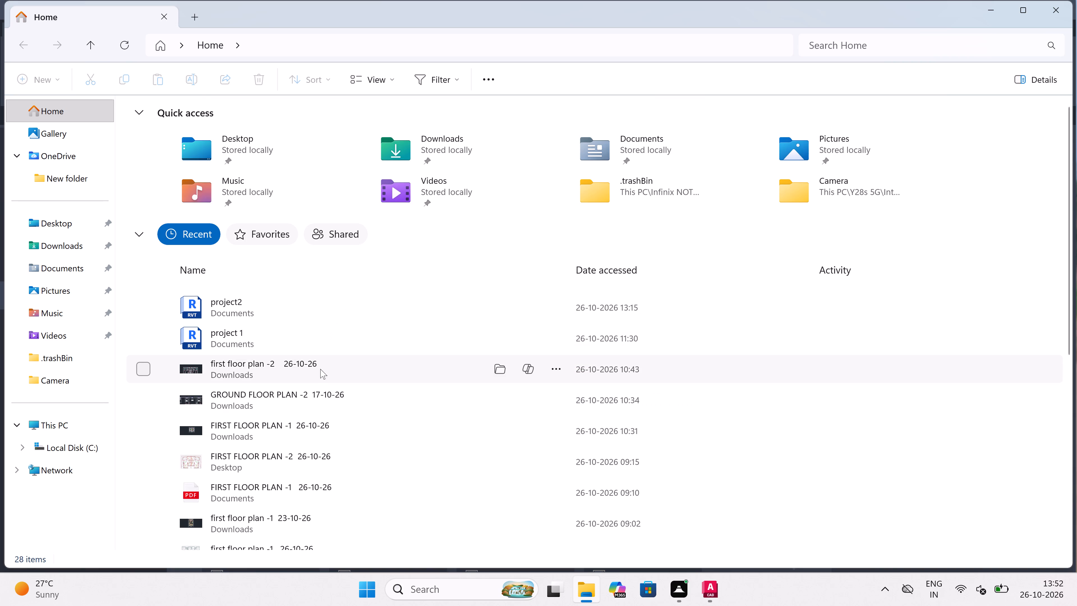
pyautogui.doubleClick(319, 369)
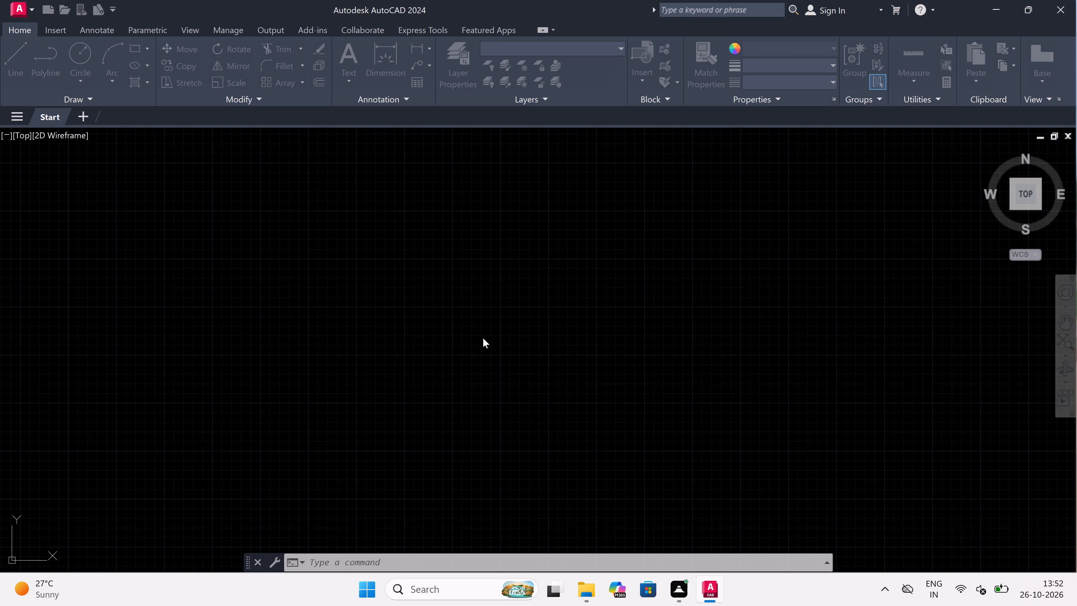
# Add a vertical linear dimension on layer line3 outside the window in the left drawing room's outer side wall.
pyautogui.scroll(-2, 483, 338)
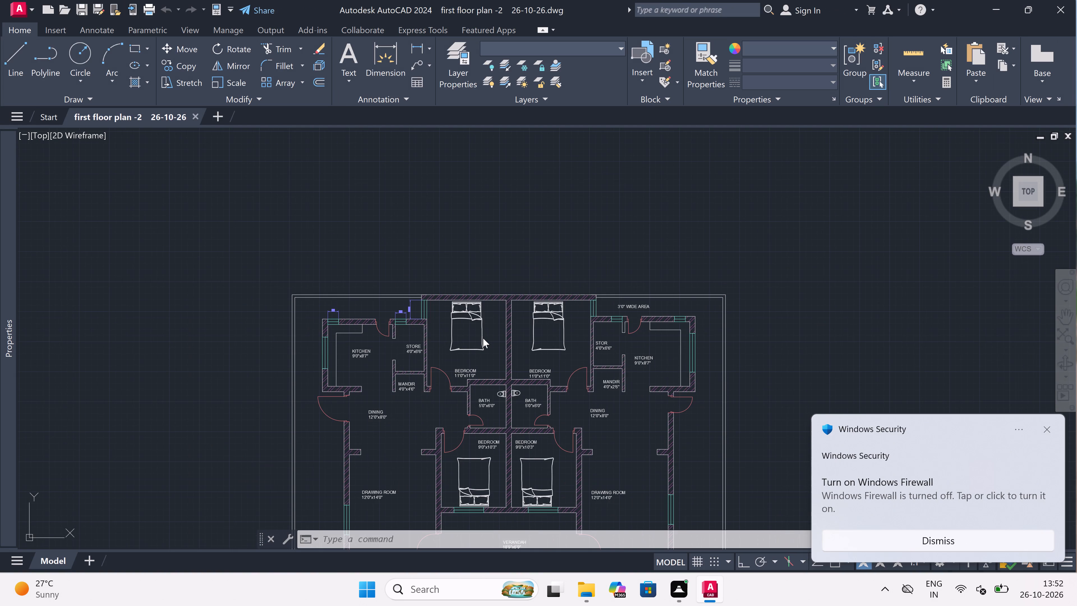
pyautogui.scroll(3, 483, 338)
pyautogui.scroll(4, 459, 341)
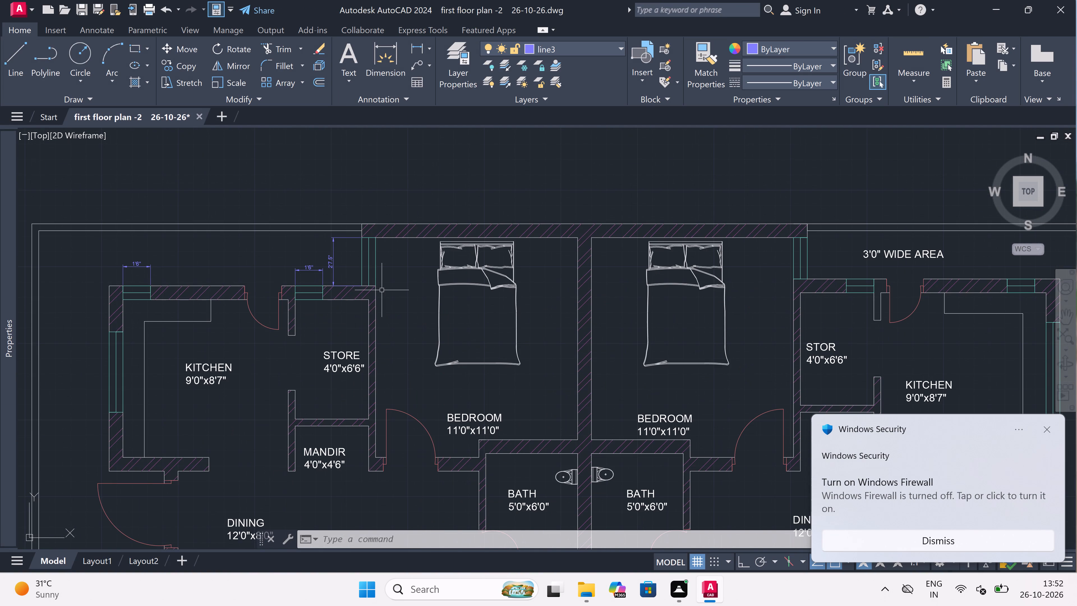
pyautogui.scroll(-7, 378, 285)
pyautogui.scroll(3, 359, 315)
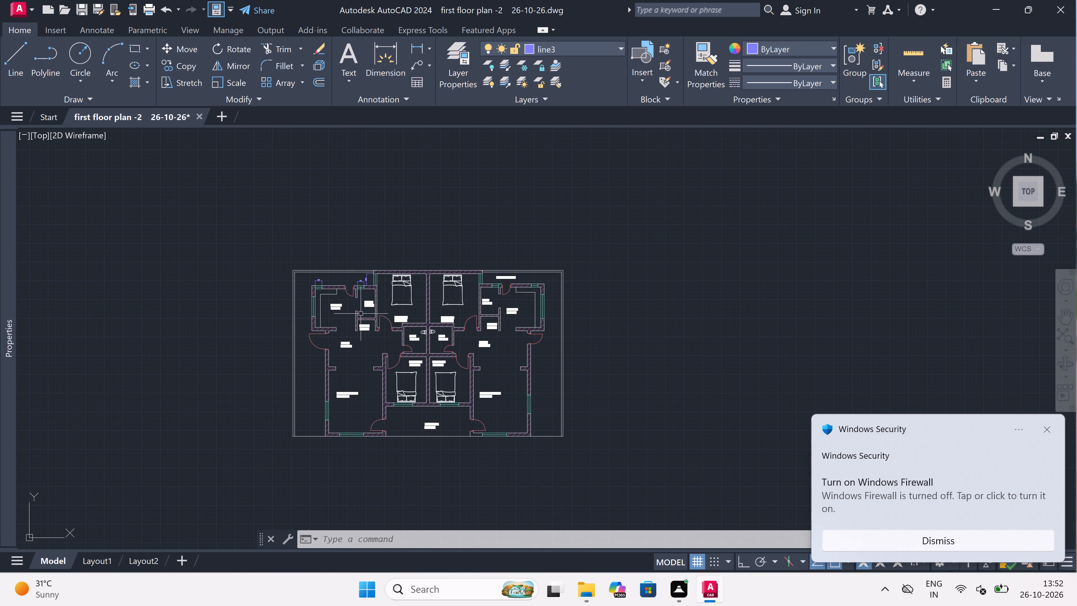
pyautogui.scroll(3, 359, 315)
pyautogui.scroll(-4, 359, 315)
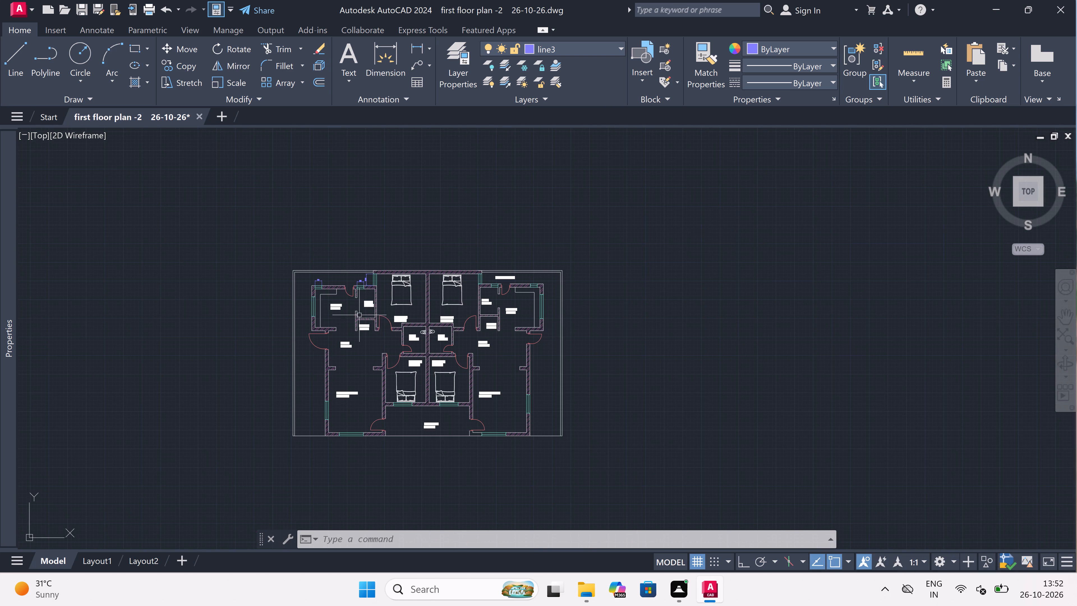
pyautogui.scroll(3, 375, 394)
pyautogui.scroll(-3, 308, 391)
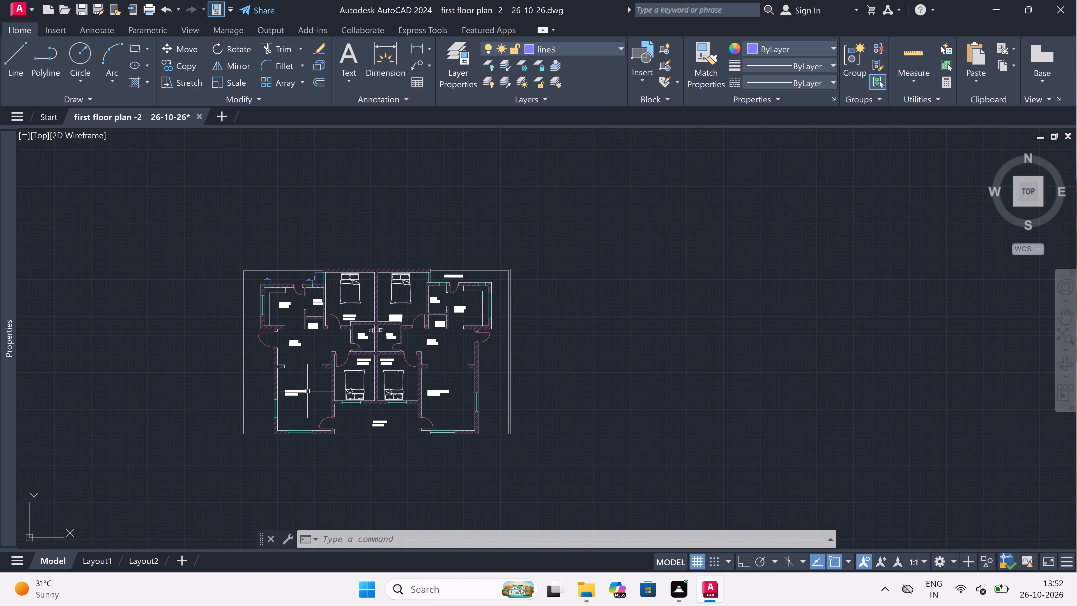
pyautogui.scroll(4, 270, 430)
pyautogui.scroll(1, 247, 205)
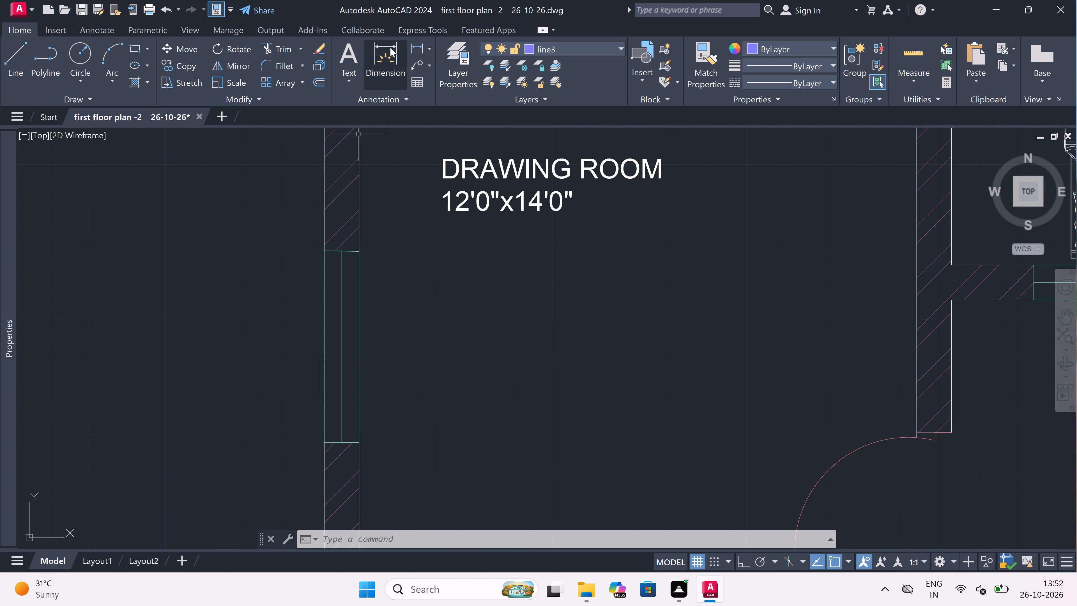
pyautogui.click(416, 43)
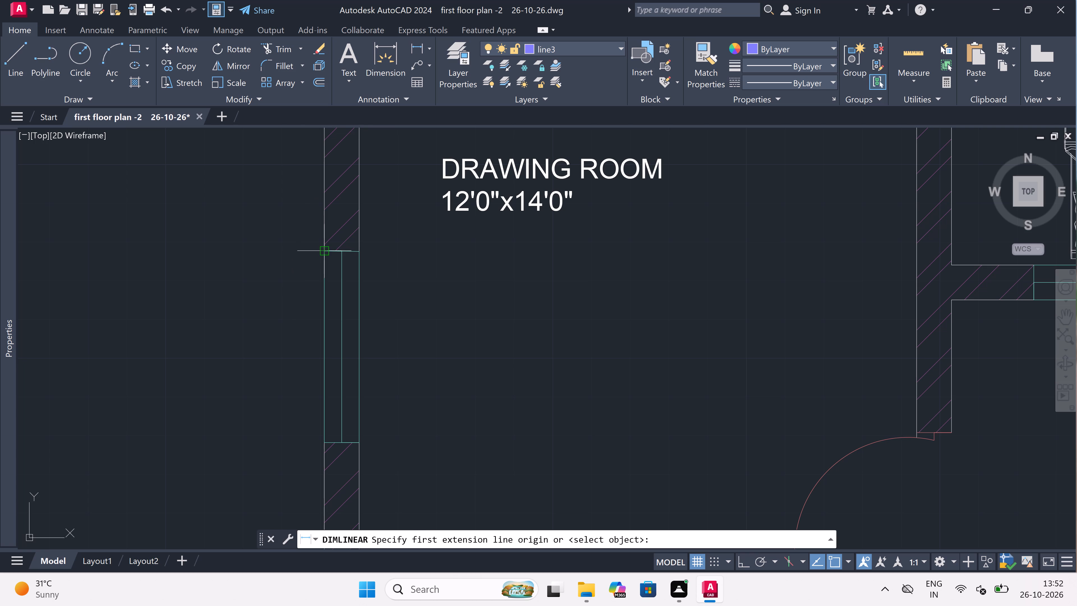
pyautogui.moveTo(325, 252); pyautogui.dragTo(325, 258)
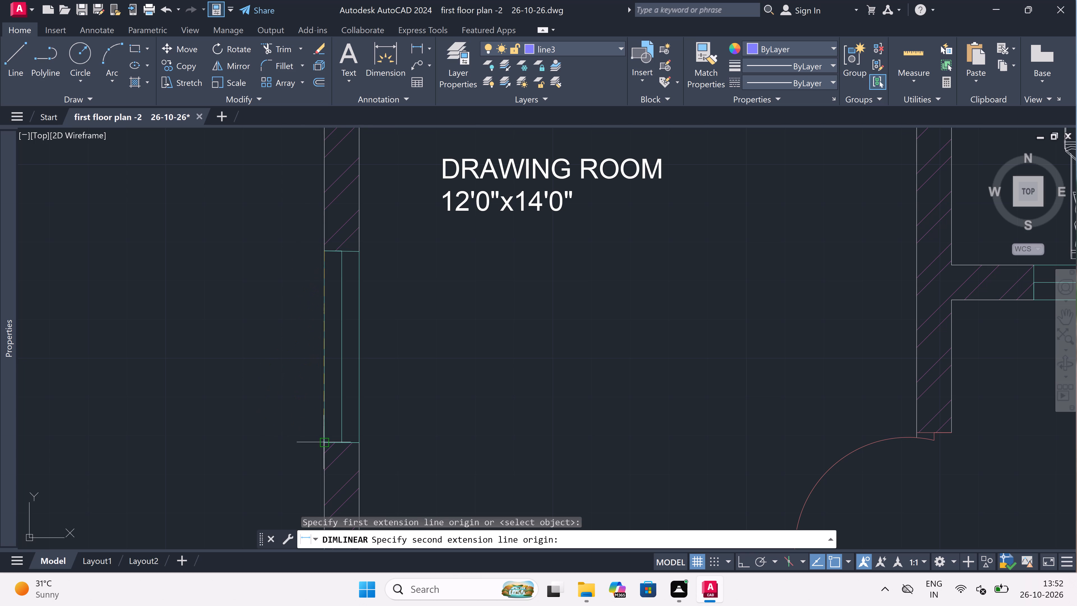
pyautogui.click(325, 443)
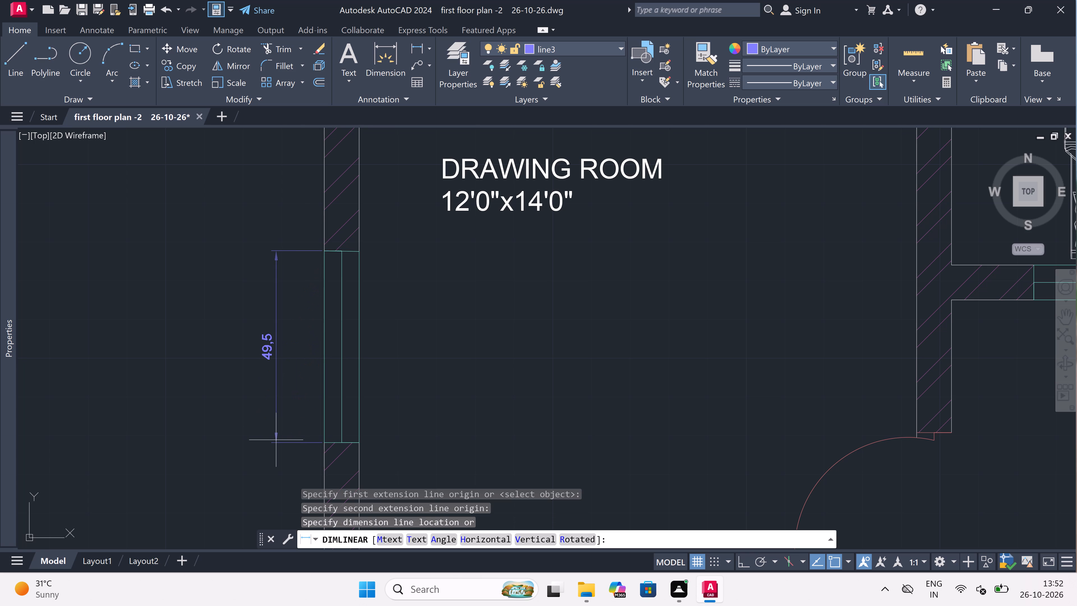
pyautogui.moveTo(272, 439); pyautogui.dragTo(271, 434)
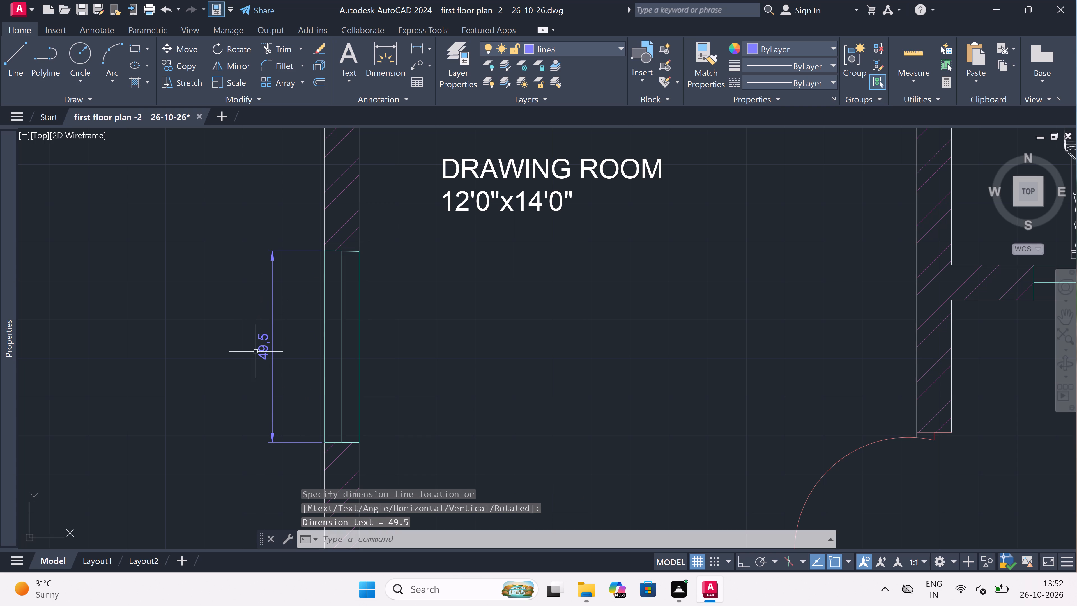
# Add a horizontal linear dimension below the window in the left drawing room's bottom wall.
pyautogui.scroll(-6, 356, 284)
pyautogui.scroll(4, 362, 301)
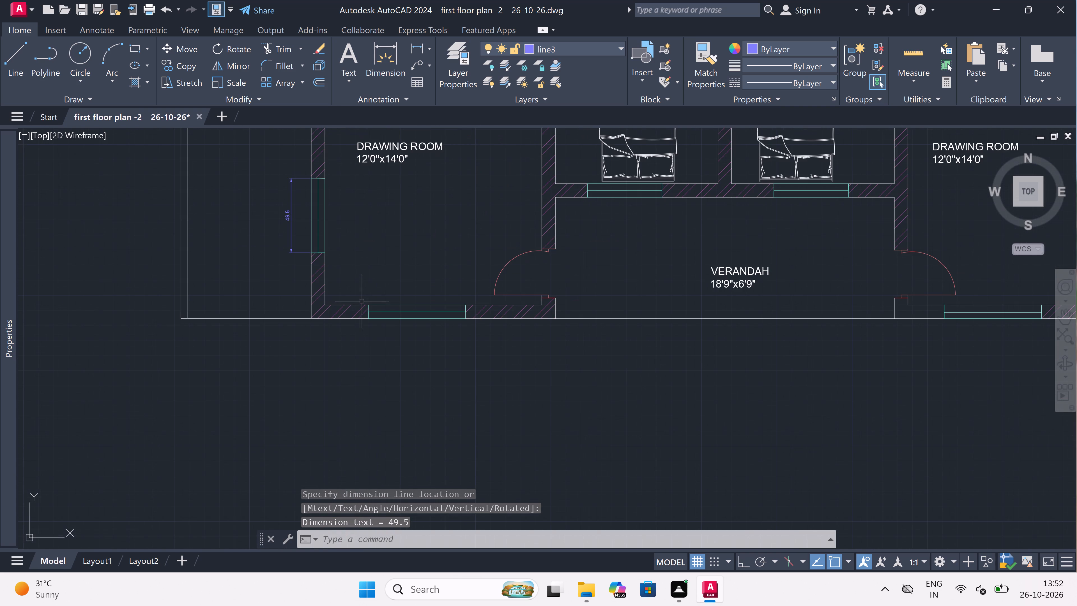
pyautogui.press('space')
pyautogui.click(366, 320)
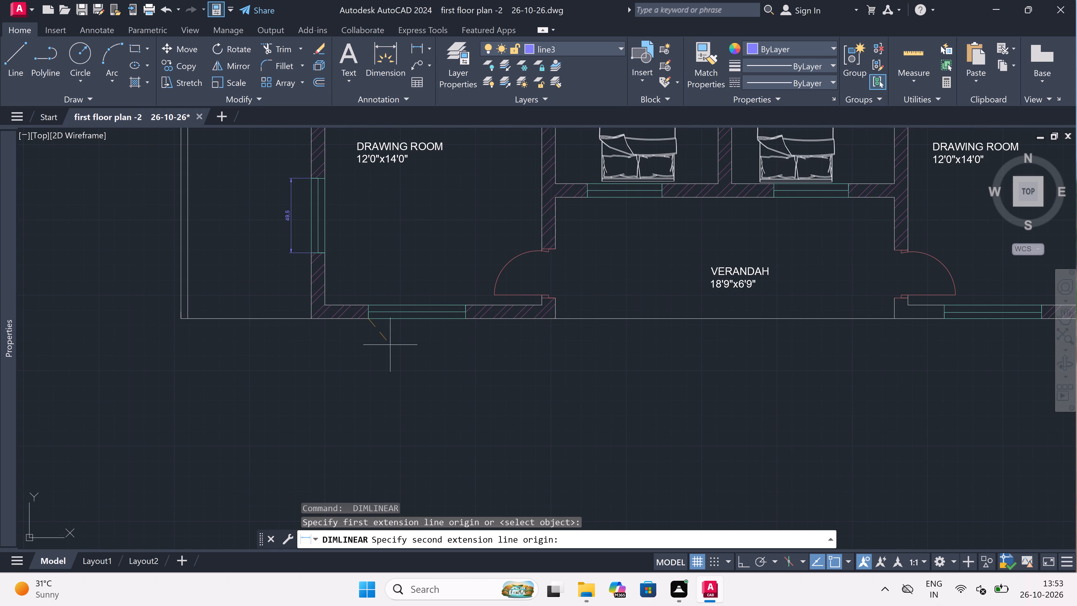
pyautogui.click(465, 320)
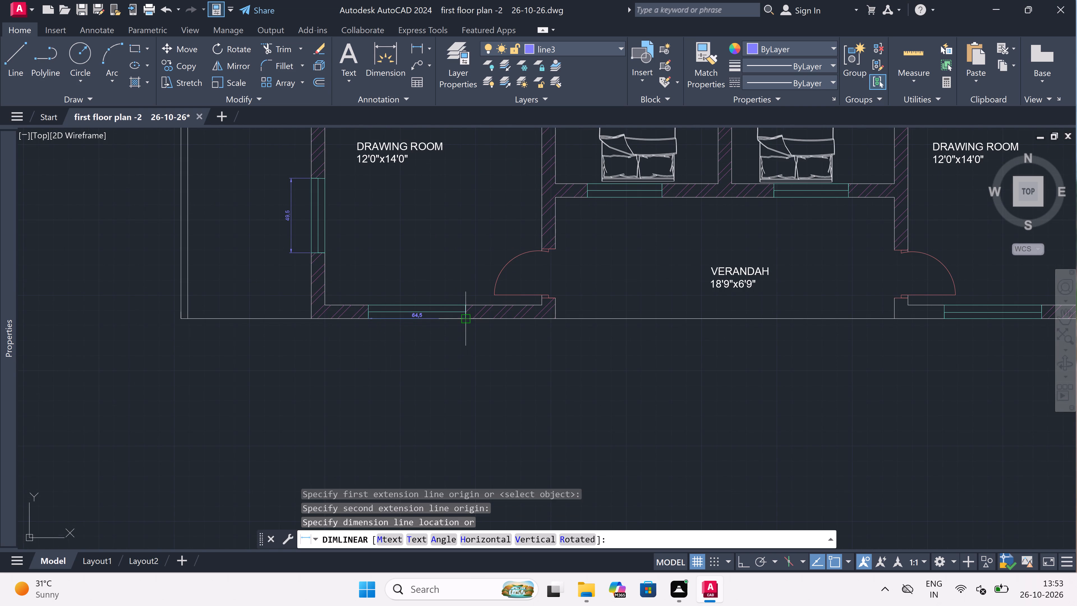
pyautogui.click(462, 346)
# Add a horizontal linear dimension on the verandah side of the lower left bedroom's window.
pyautogui.scroll(-4, 294, 342)
pyautogui.scroll(3, 396, 311)
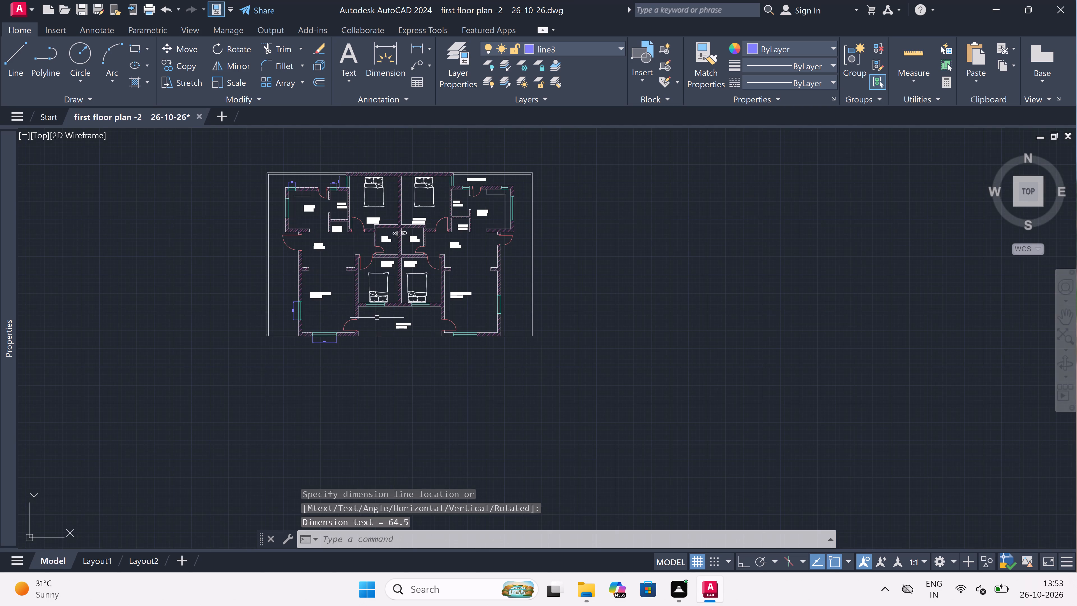
pyautogui.scroll(2, 360, 297)
pyautogui.press('space')
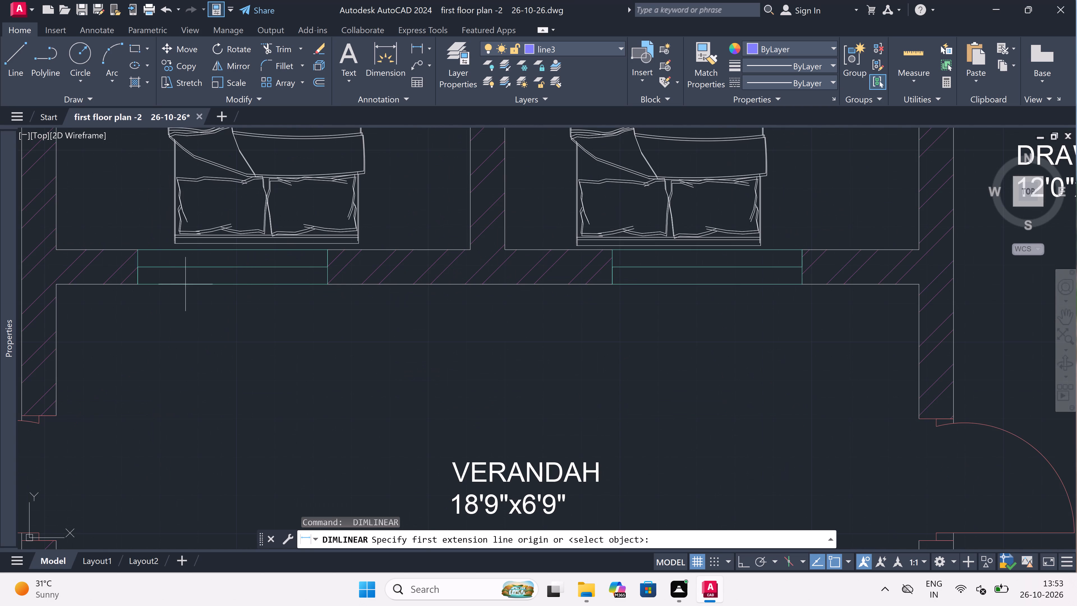
pyautogui.click(135, 282)
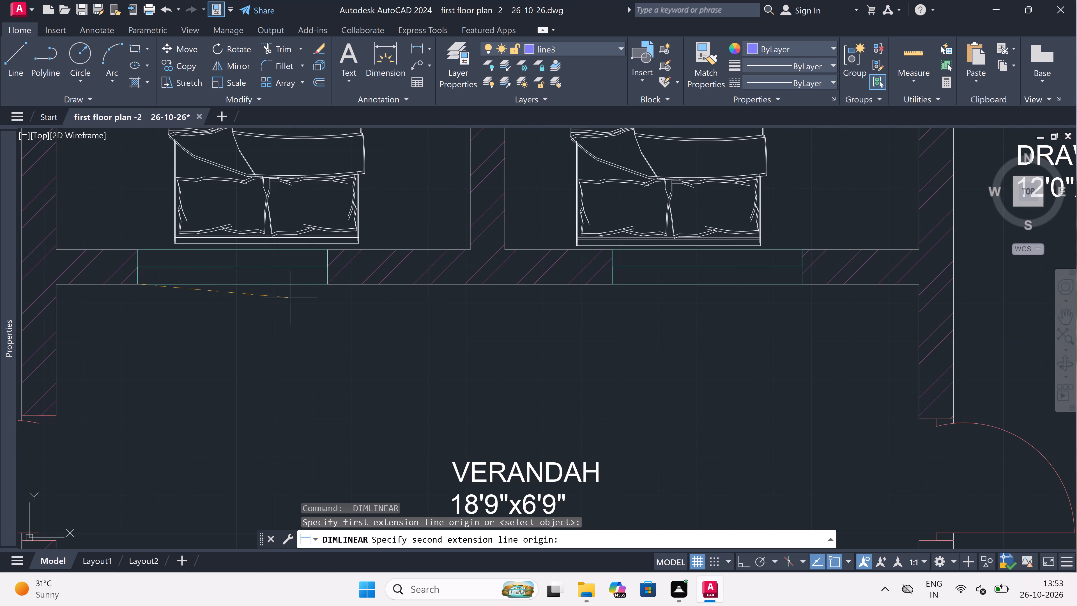
pyautogui.moveTo(331, 281); pyautogui.dragTo(325, 296)
pyautogui.click(309, 344)
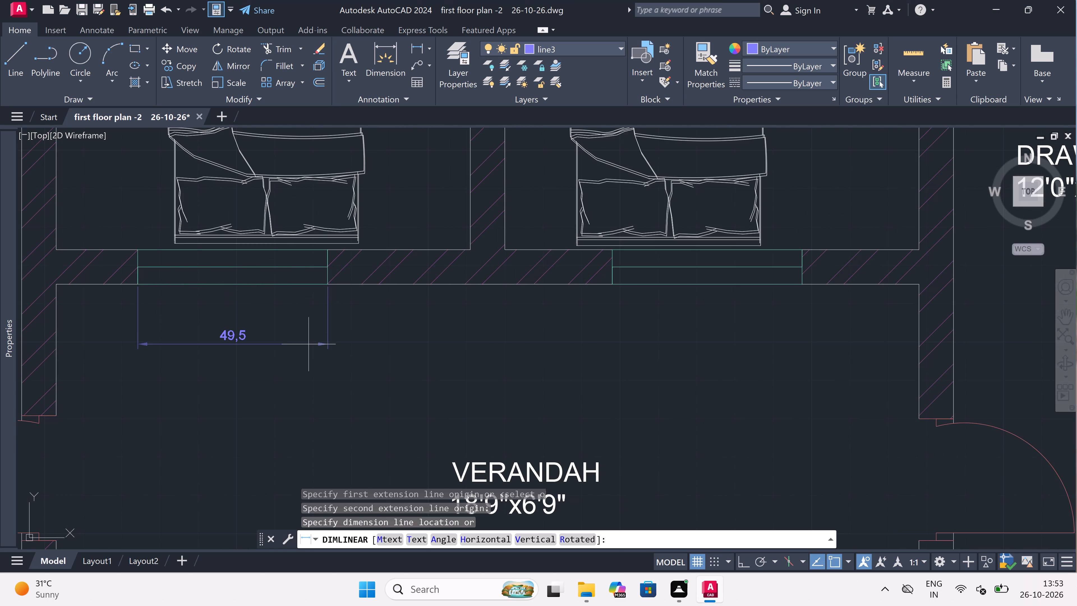
# Add a horizontal linear dimension on the verandah side of the lower right bedroom's window.
pyautogui.scroll(-3, 523, 306)
pyautogui.scroll(3, 699, 288)
pyautogui.press('space')
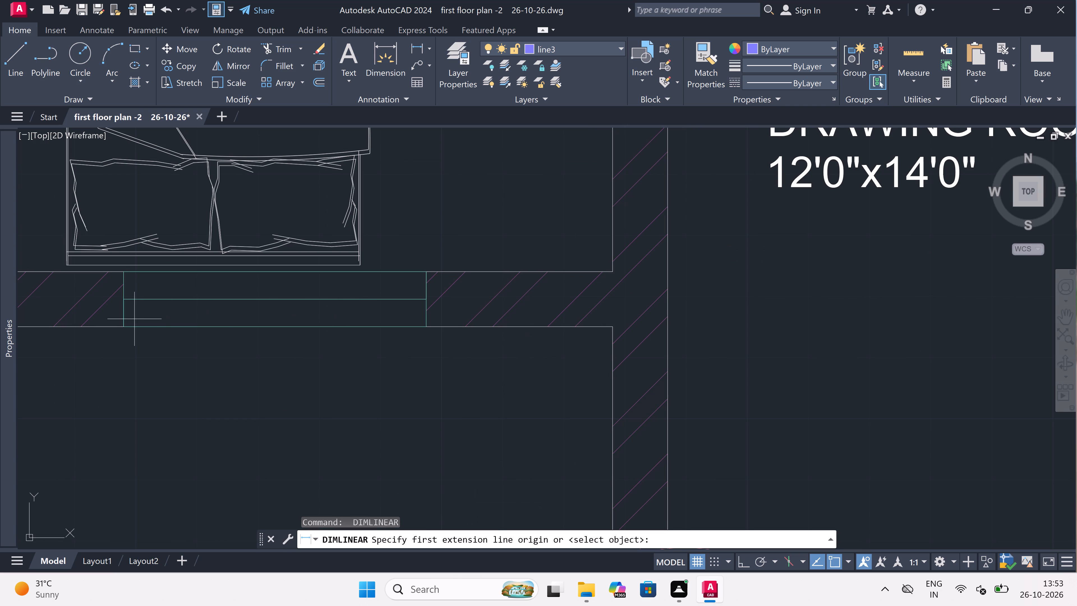
pyautogui.click(126, 325)
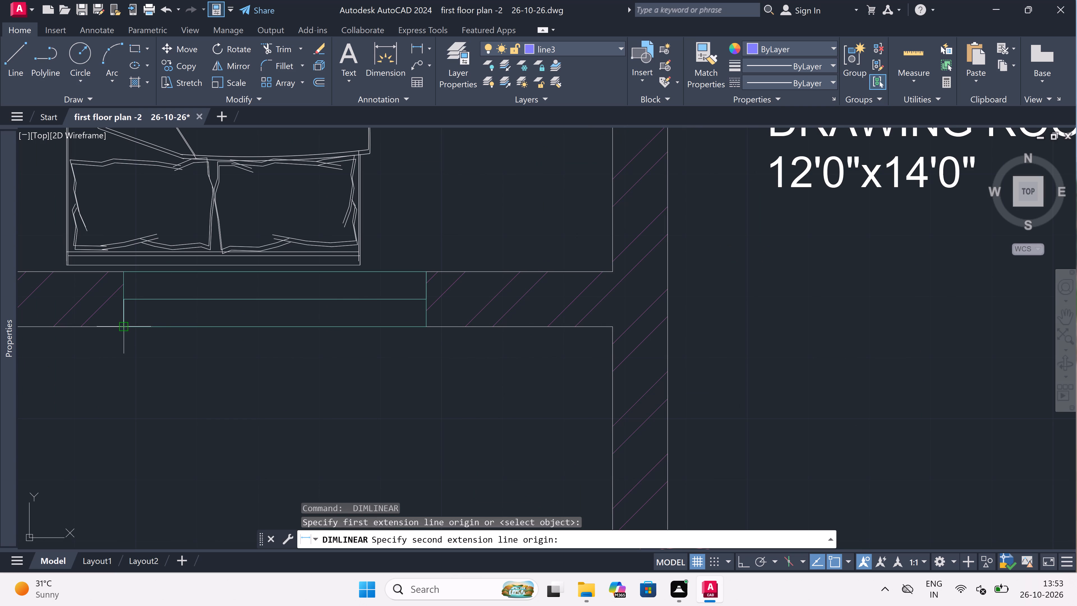
pyautogui.click(428, 328)
pyautogui.click(411, 415)
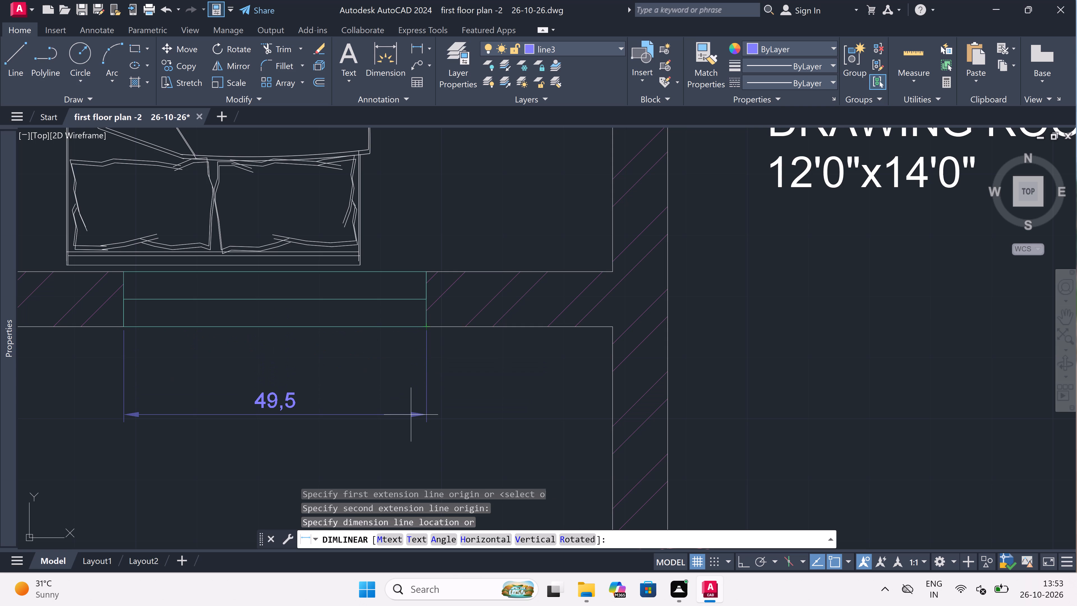
# Add a horizontal linear dimension below the window in the right drawing room's bottom wall.
pyautogui.scroll(-6, 409, 334)
pyautogui.scroll(3, 530, 450)
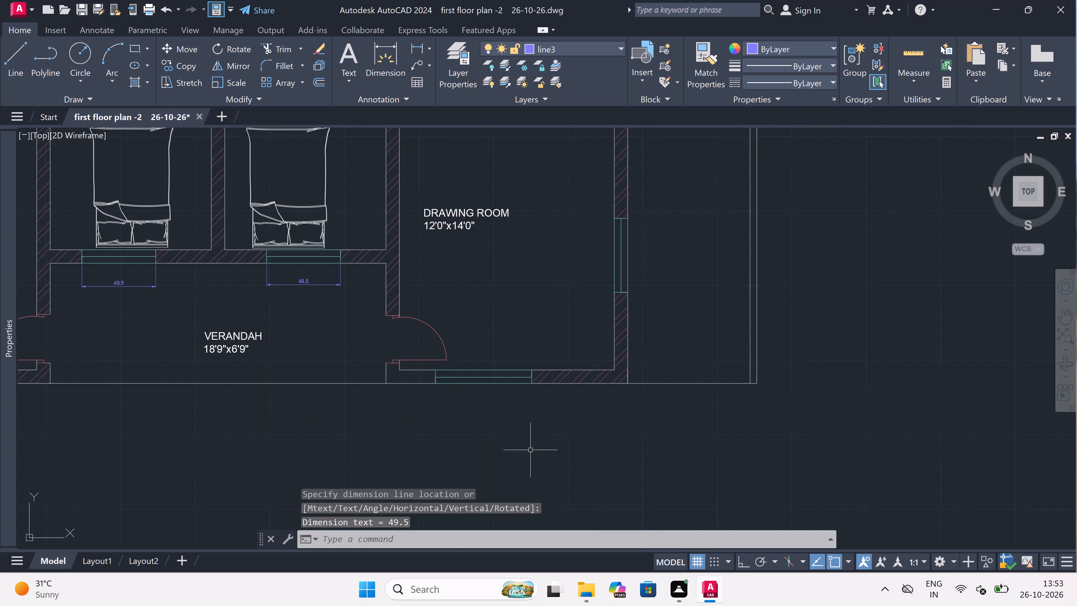
pyautogui.press('space')
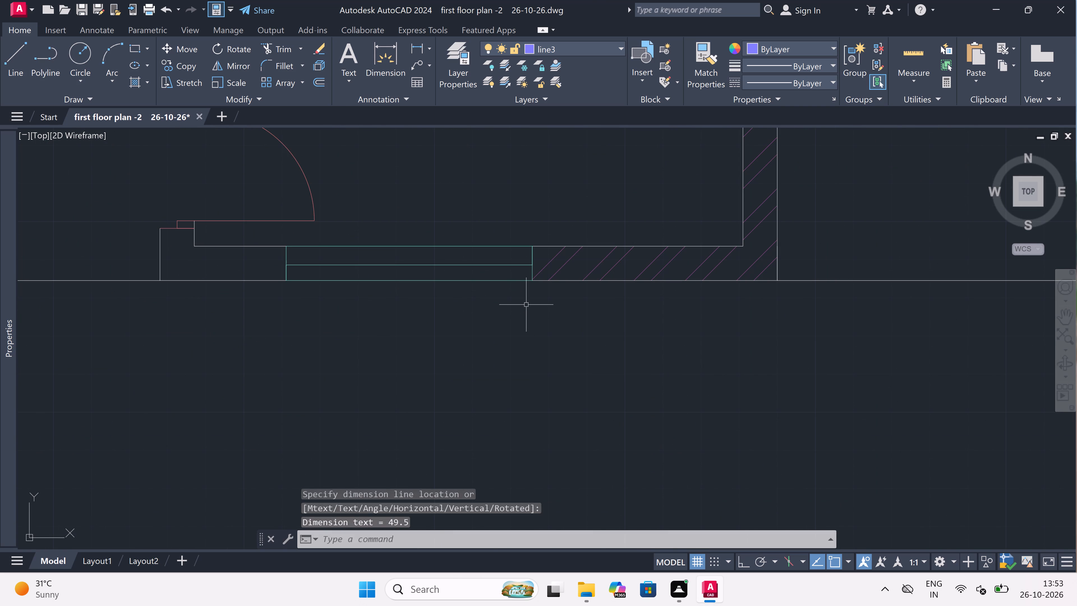
pyautogui.moveTo(533, 283); pyautogui.dragTo(513, 288)
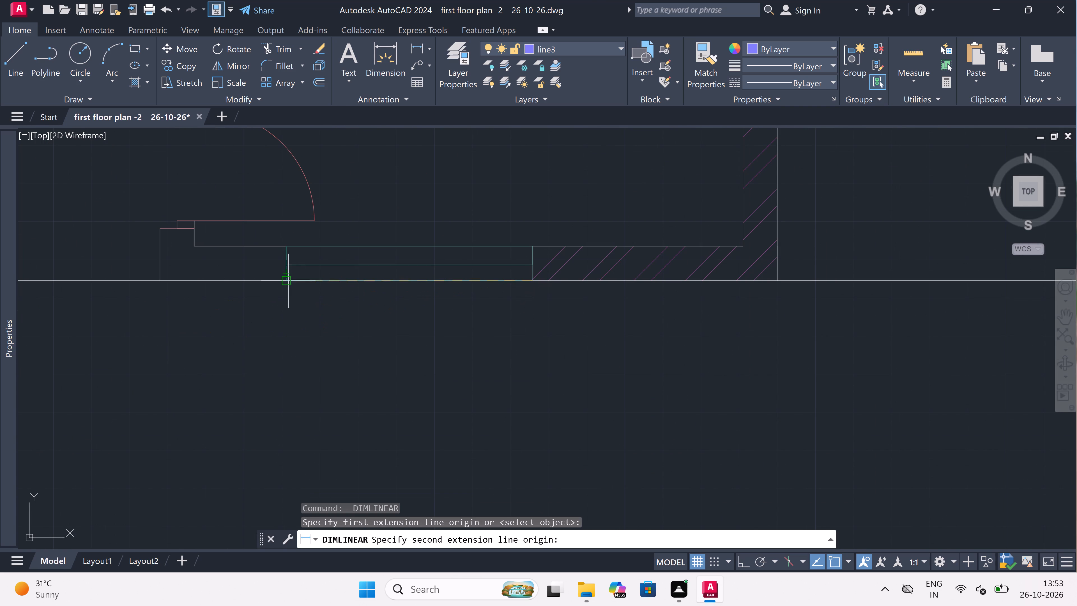
pyautogui.click(285, 280)
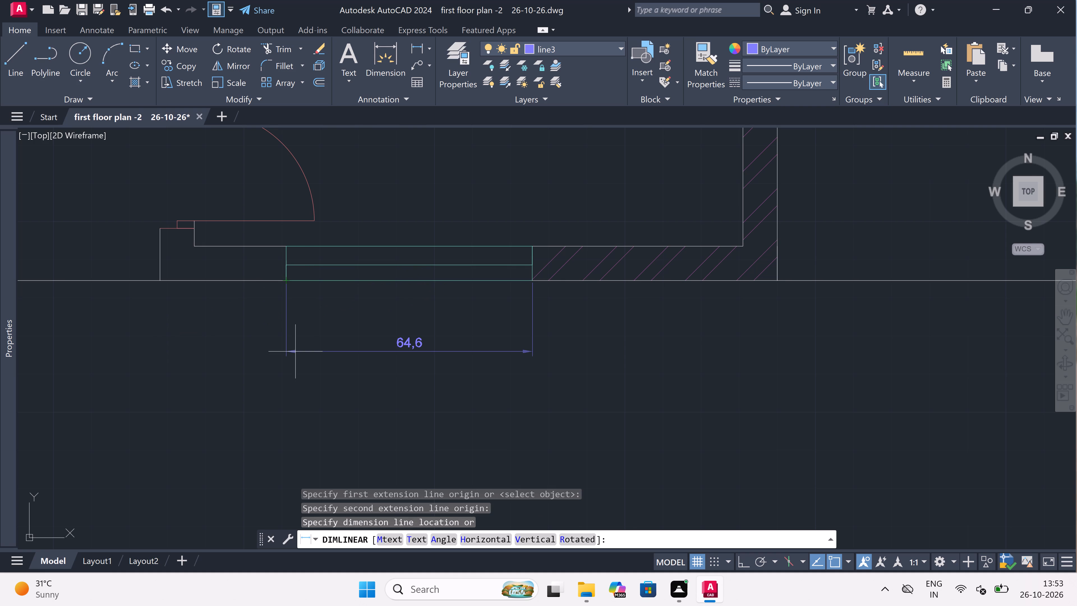
pyautogui.click(309, 362)
# Add a vertical linear dimension outside the window in the right drawing room's outer side wall.
pyautogui.scroll(-7, 309, 362)
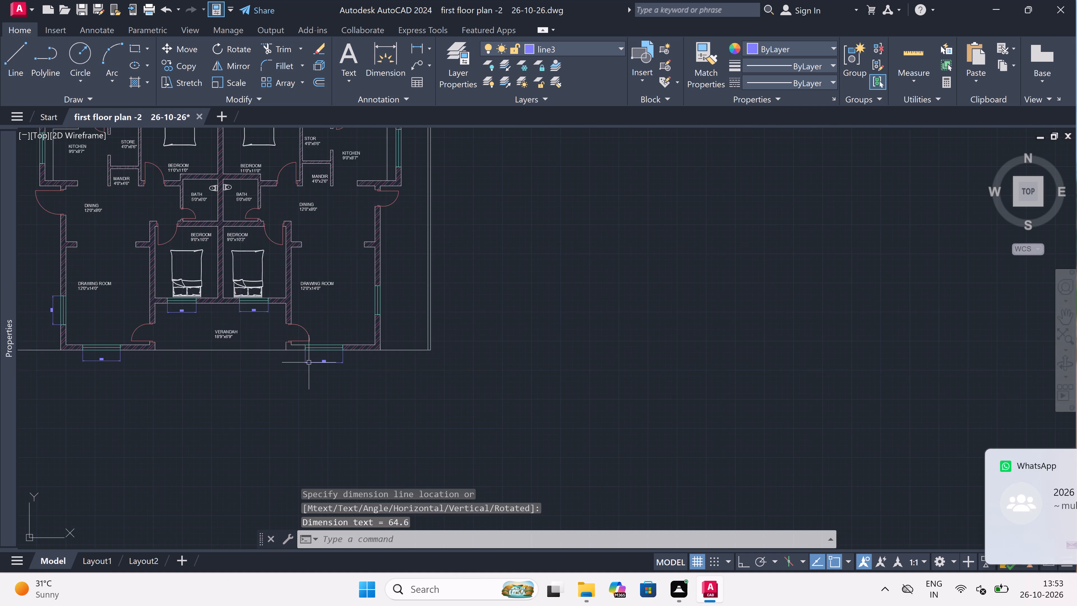
pyautogui.scroll(3, 337, 333)
pyautogui.scroll(1, 304, 375)
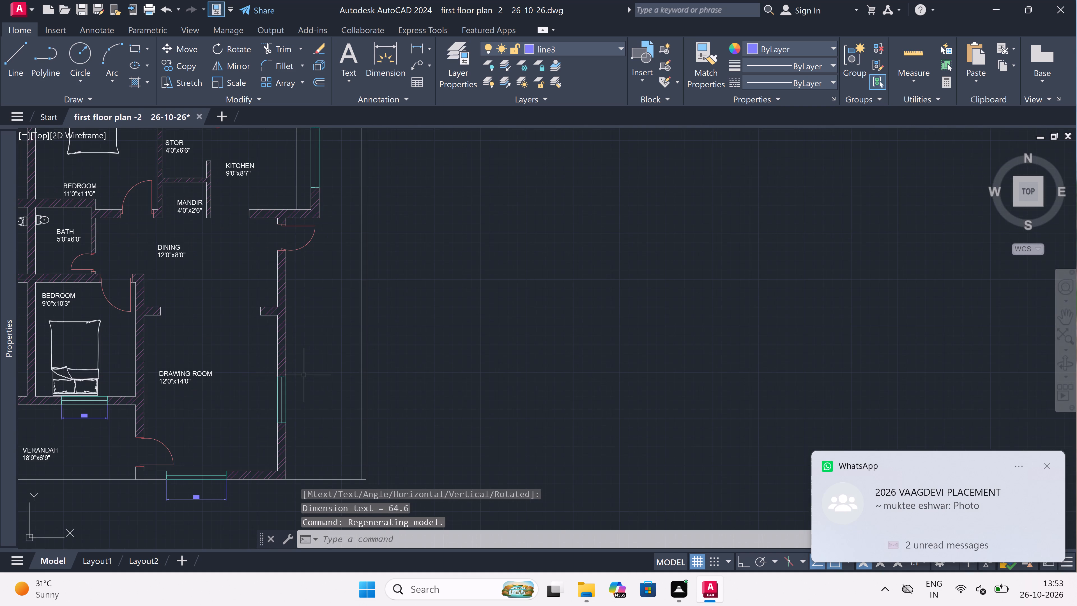
pyautogui.scroll(2, 289, 418)
pyautogui.press('space')
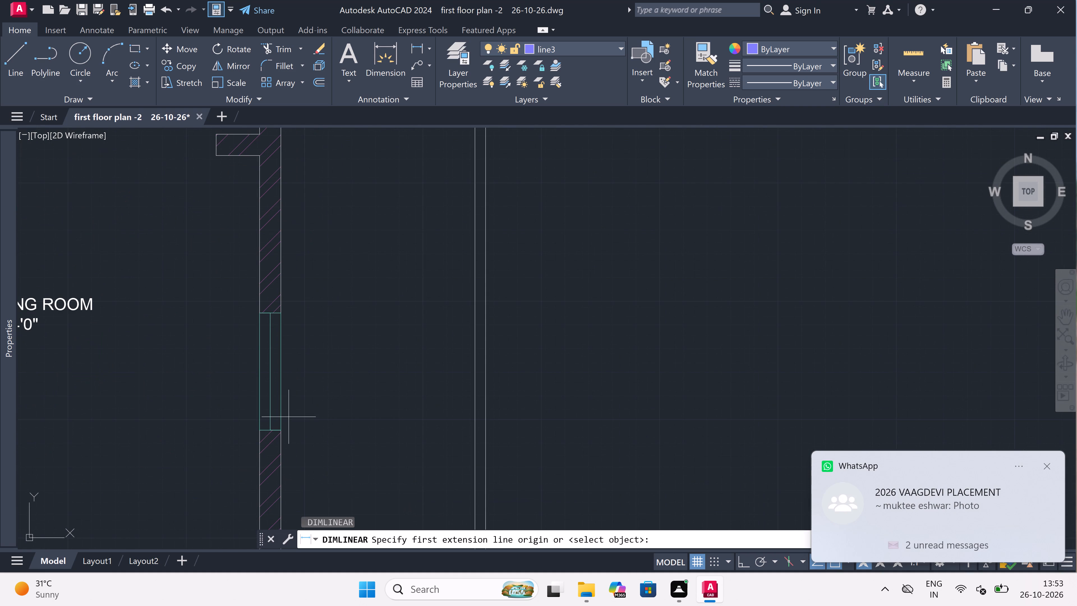
pyautogui.click(279, 429)
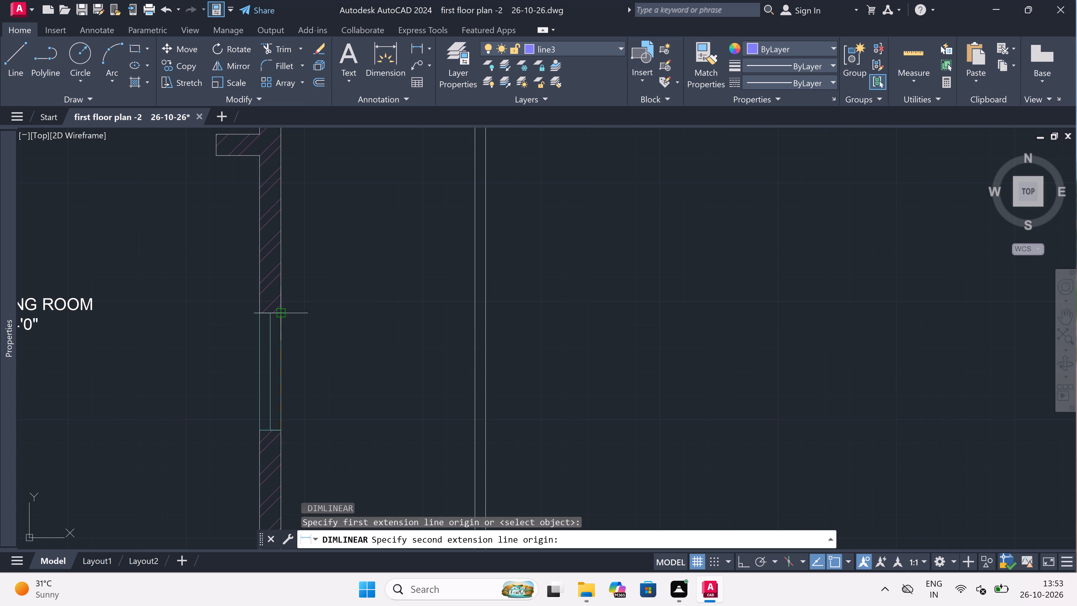
pyautogui.moveTo(280, 315); pyautogui.dragTo(288, 318)
pyautogui.click(328, 343)
# Add a vertical linear dimension outside the window in the right kitchen's outer side wall.
pyautogui.scroll(-6, 328, 344)
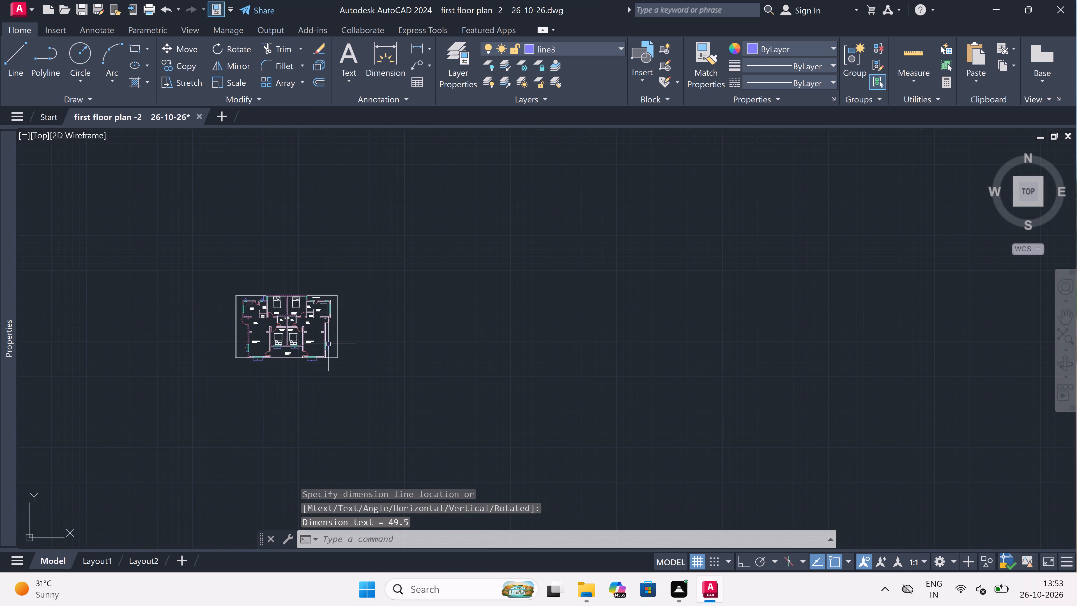
pyautogui.scroll(4, 329, 331)
pyautogui.scroll(-2, 325, 264)
pyautogui.scroll(4, 322, 242)
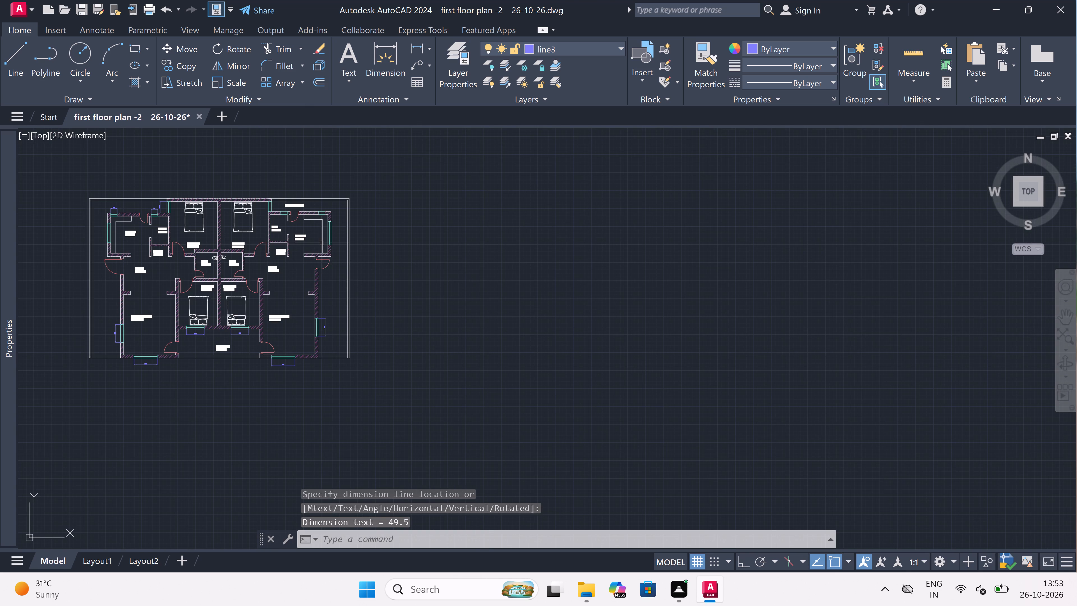
pyautogui.scroll(-4, 322, 240)
pyautogui.scroll(4, 328, 211)
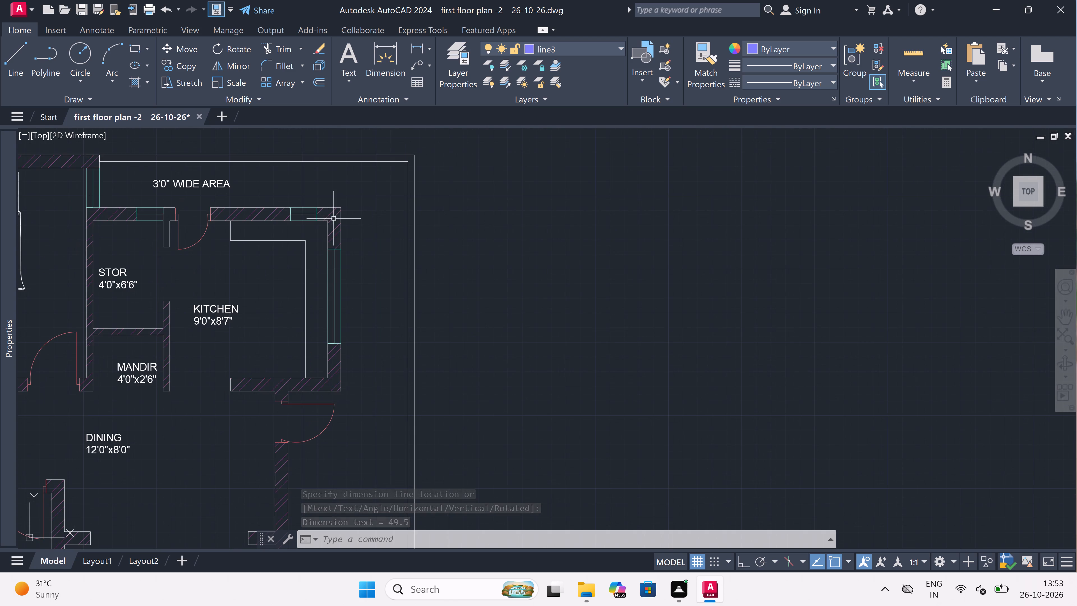
pyautogui.scroll(1, 344, 254)
pyautogui.press('space')
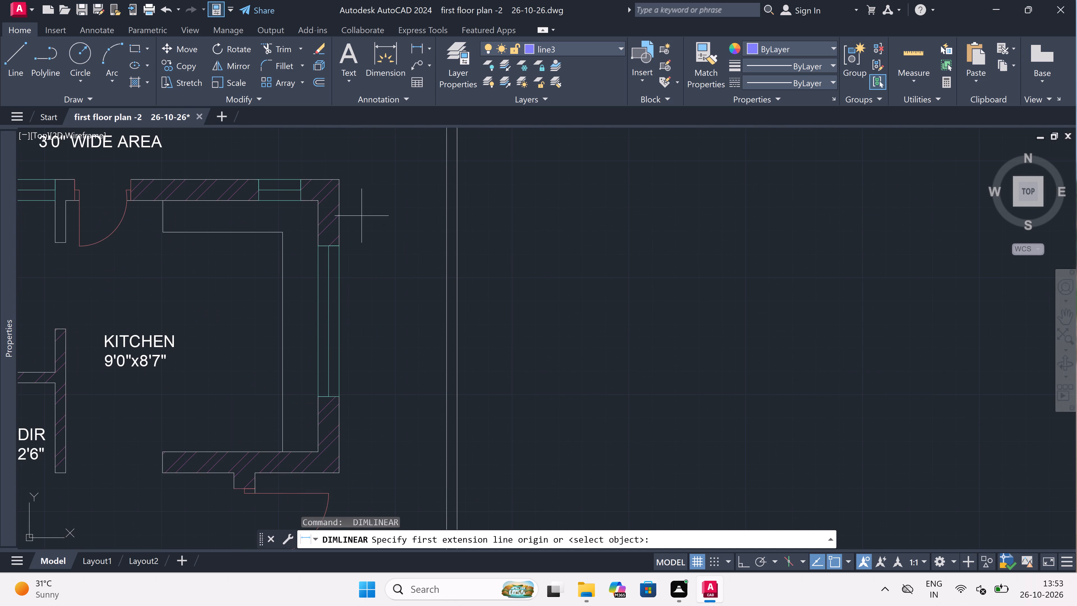
pyautogui.click(336, 249)
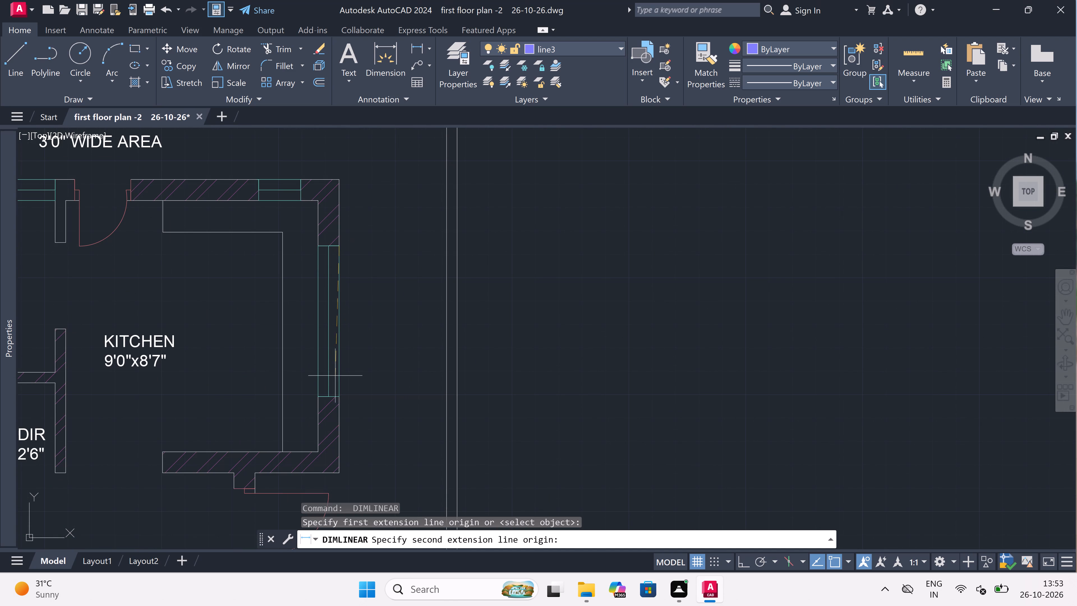
pyautogui.click(342, 394)
pyautogui.click(387, 387)
# Add a horizontal linear dimension above the small window in the right kitchen's top wall, near the outer corner.
pyautogui.scroll(-3, 387, 387)
pyautogui.scroll(2, 364, 323)
pyautogui.scroll(2, 341, 367)
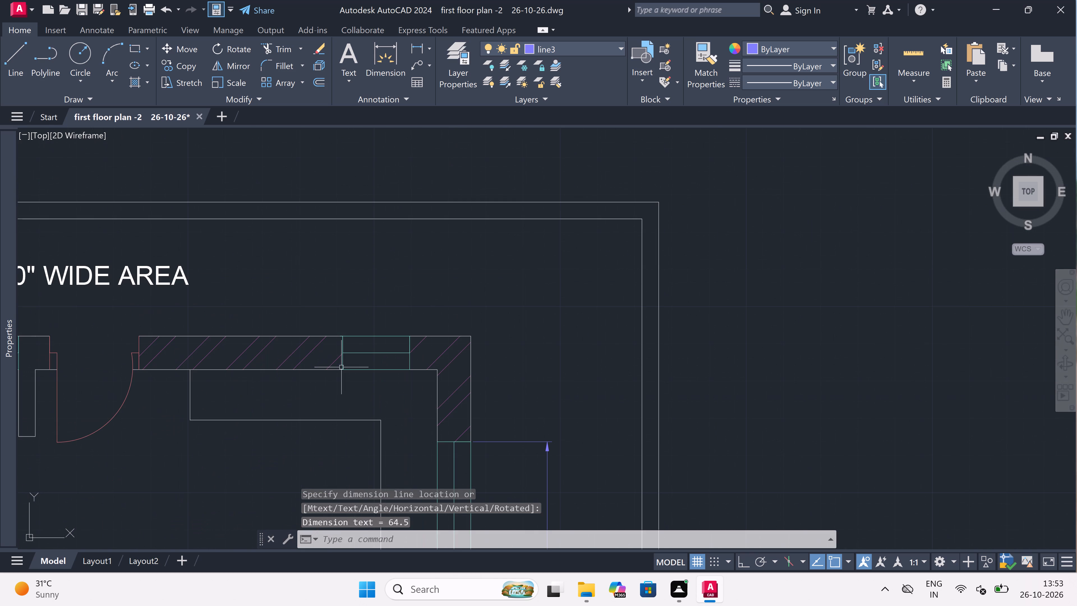
pyautogui.press('space')
pyautogui.click(344, 336)
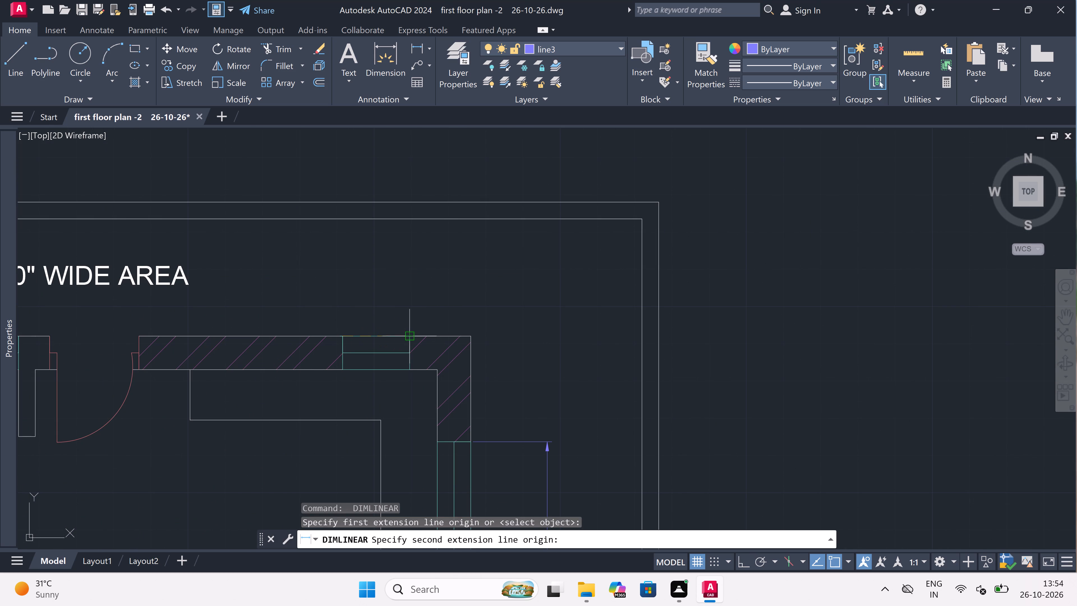
pyautogui.moveTo(411, 336); pyautogui.dragTo(412, 334)
pyautogui.click(415, 292)
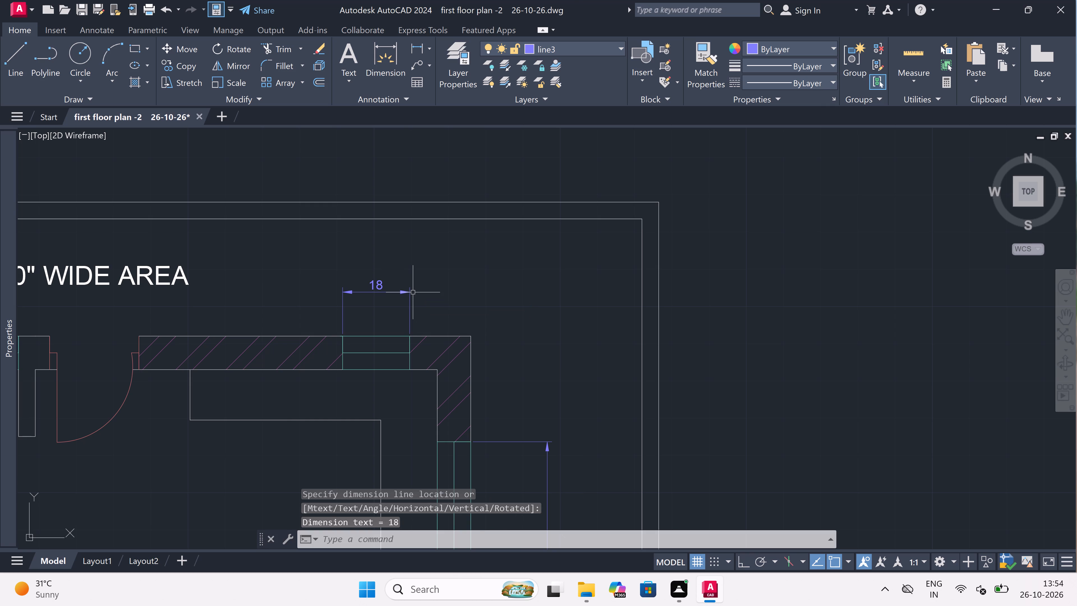
# Change the text of the right kitchen's top window dimension to 1'6".
pyautogui.scroll(2, 365, 279)
pyautogui.tripleClick(376, 288)
pyautogui.click(376, 288)
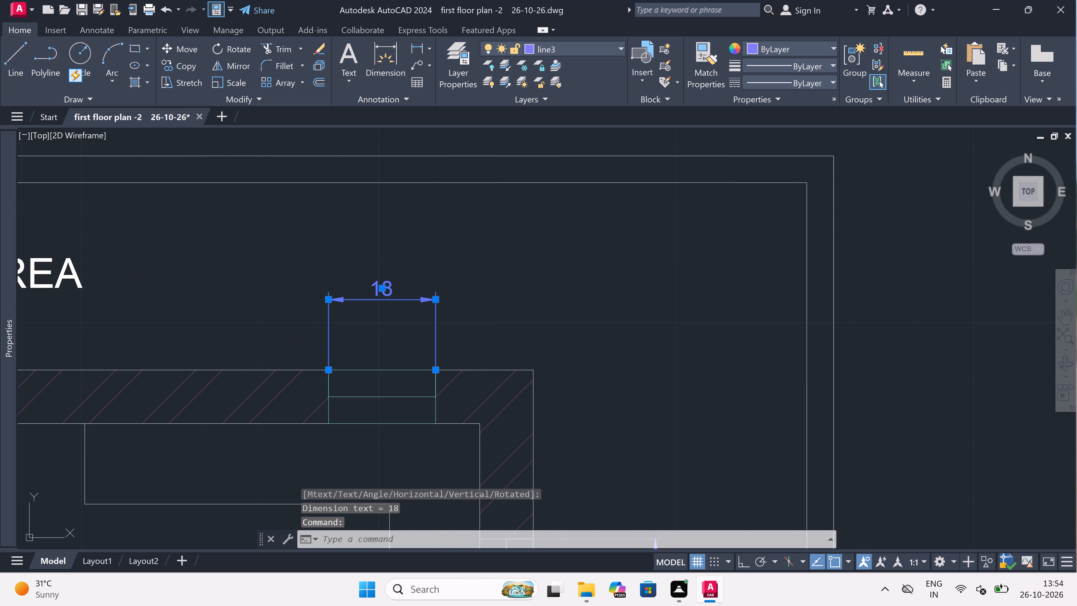
pyautogui.scroll(4, 377, 288)
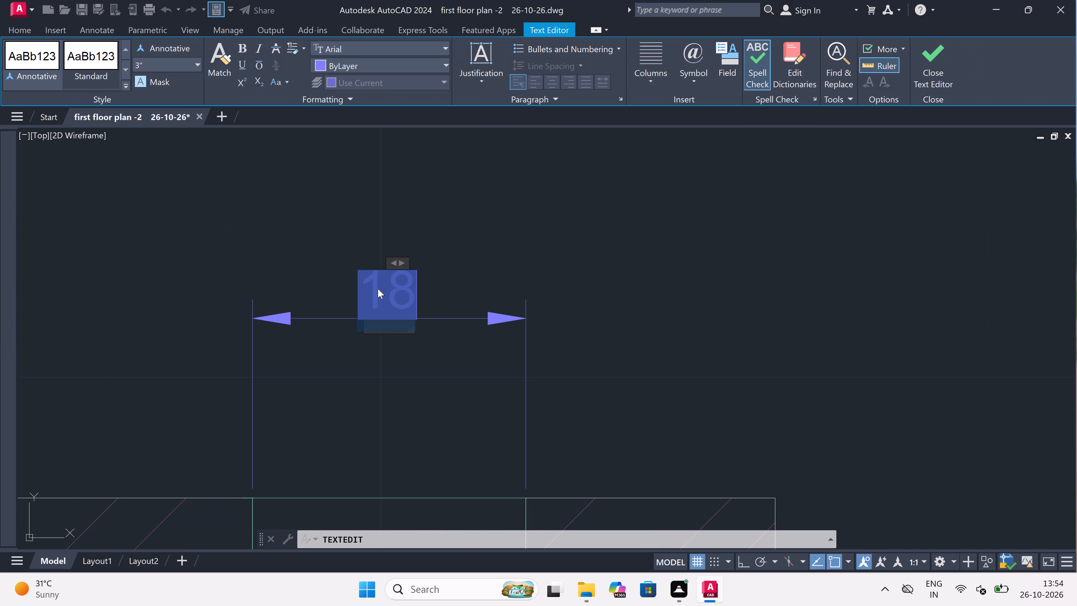
pyautogui.press('BackSpace')
pyautogui.write('1\'6"')
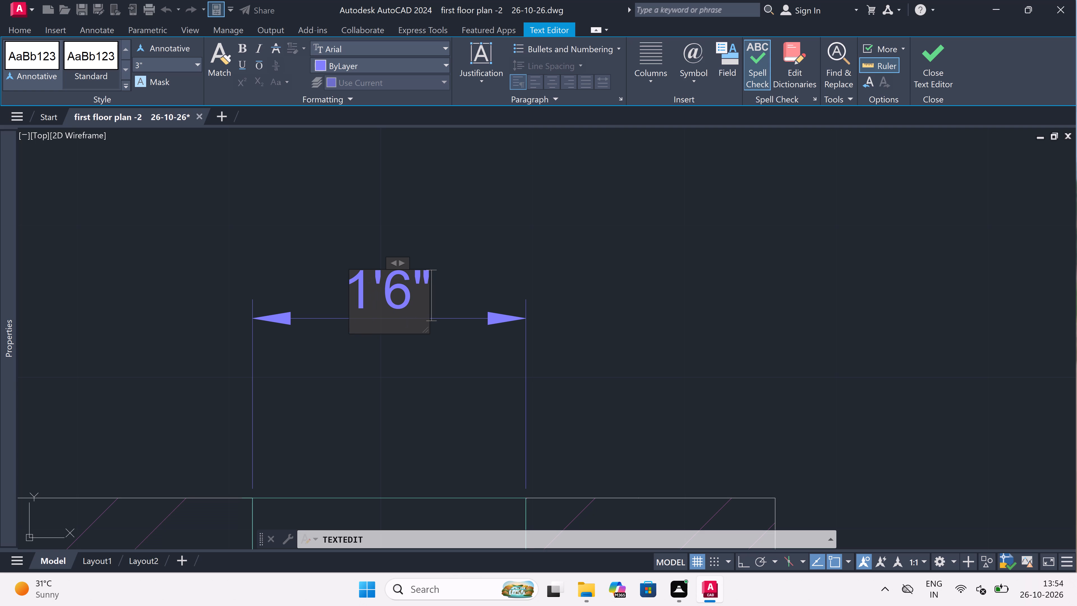
pyautogui.click(440, 222)
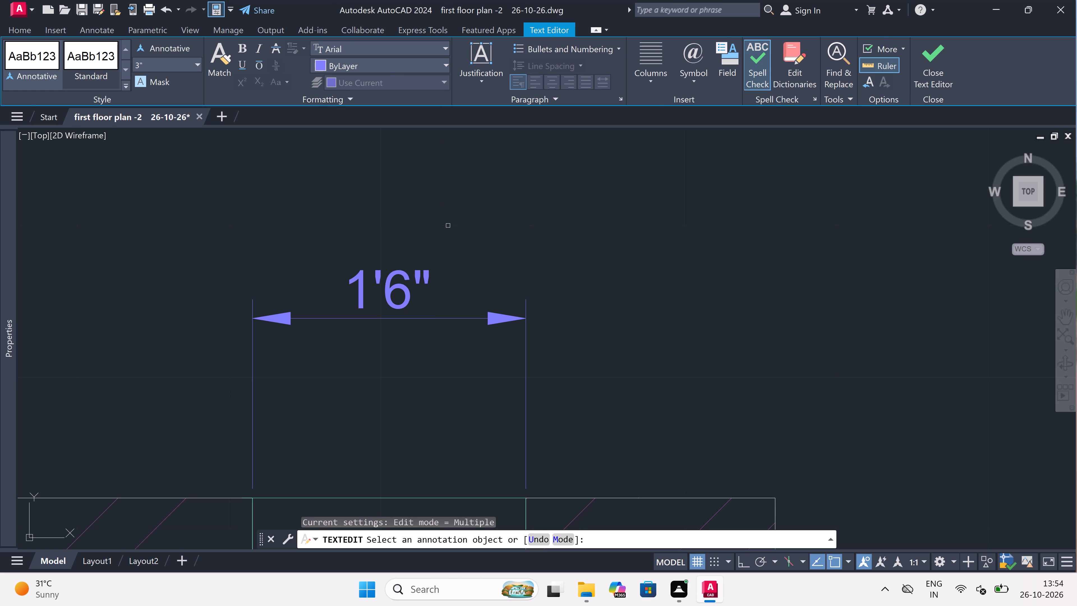
pyautogui.press('Escape')
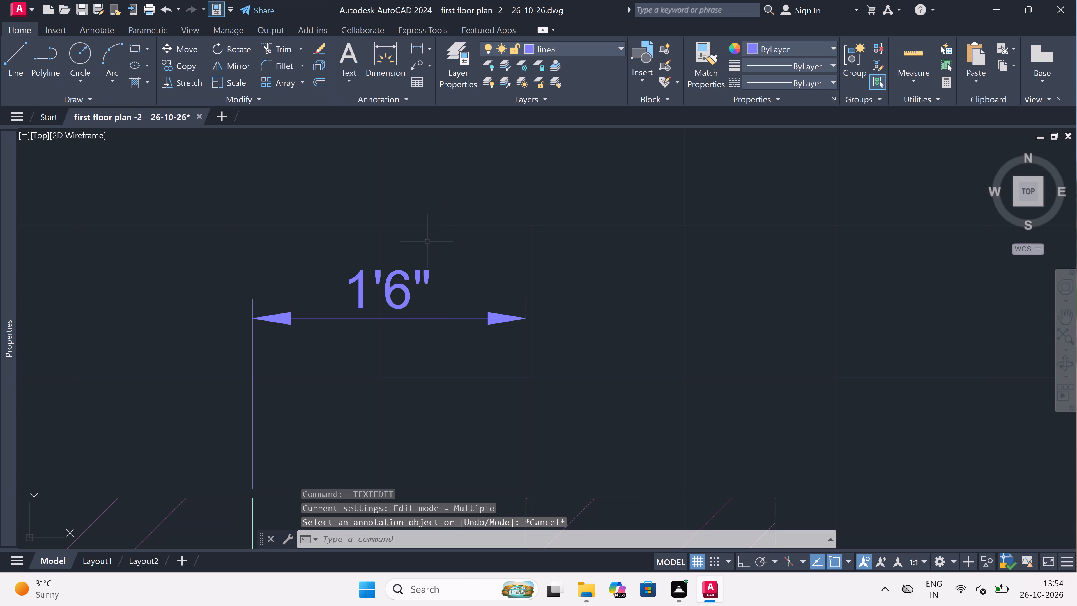
# Add a horizontal linear dimension above the window in the right store's top wall, beside the 3'0" wide area.
pyautogui.scroll(-4, 446, 251)
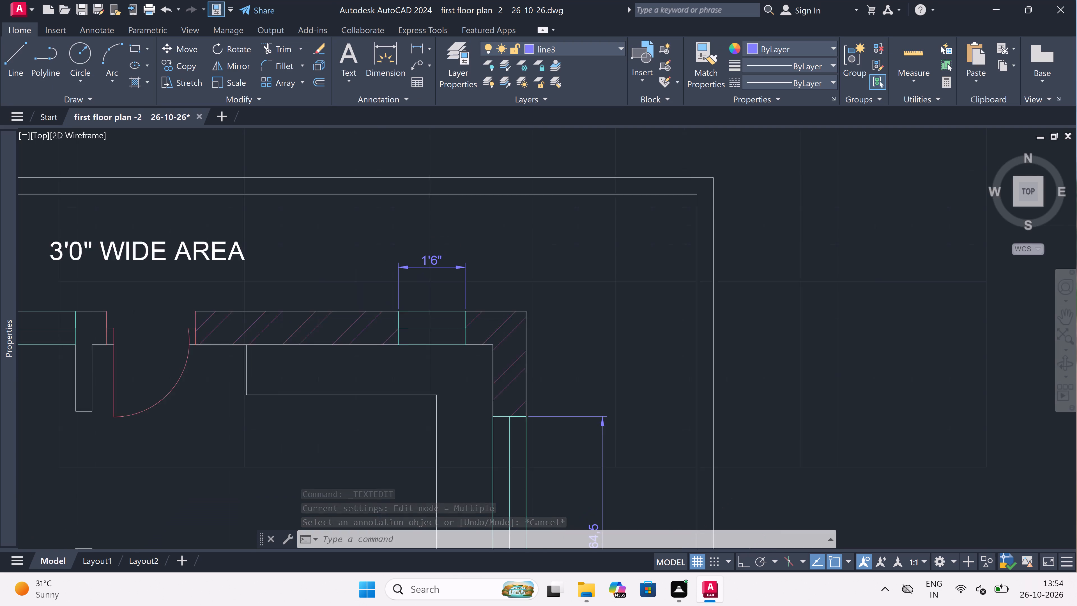
pyautogui.scroll(-5, 446, 252)
pyautogui.scroll(3, 420, 259)
pyautogui.scroll(3, 423, 235)
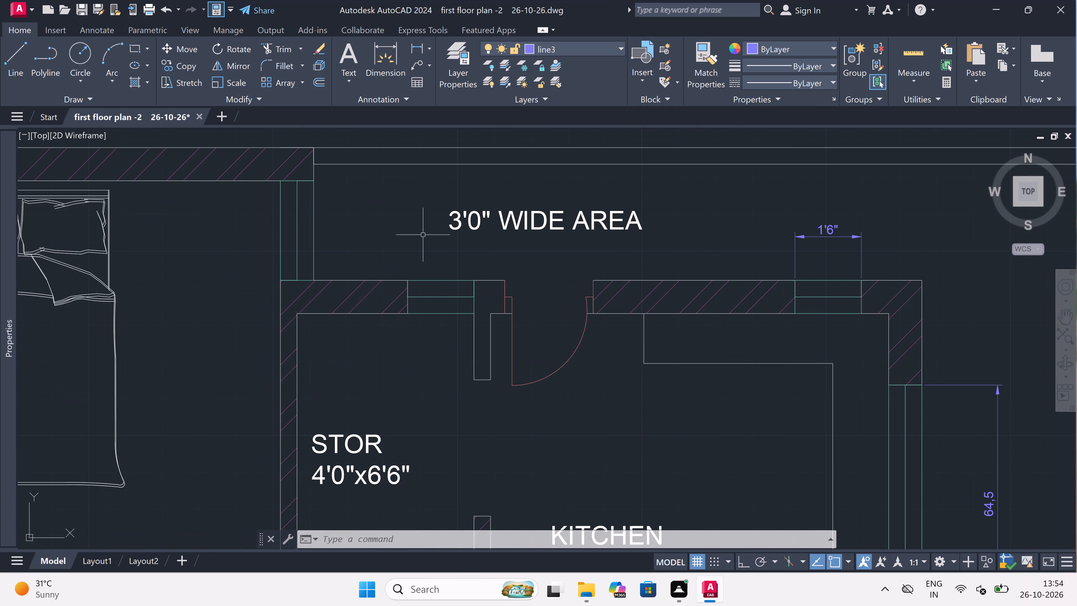
pyautogui.scroll(2, 423, 235)
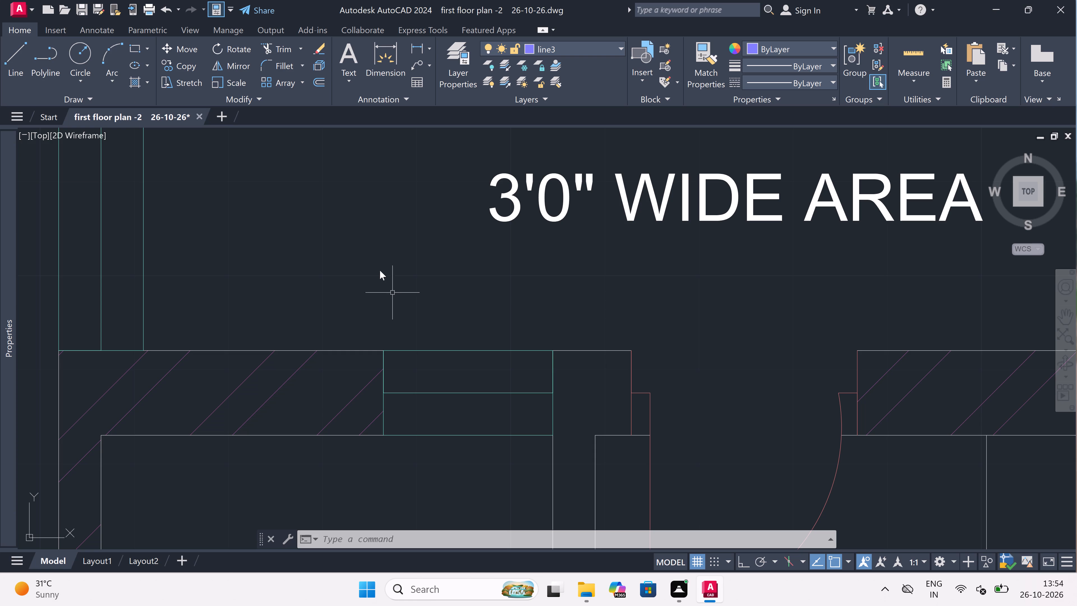
pyautogui.click(413, 46)
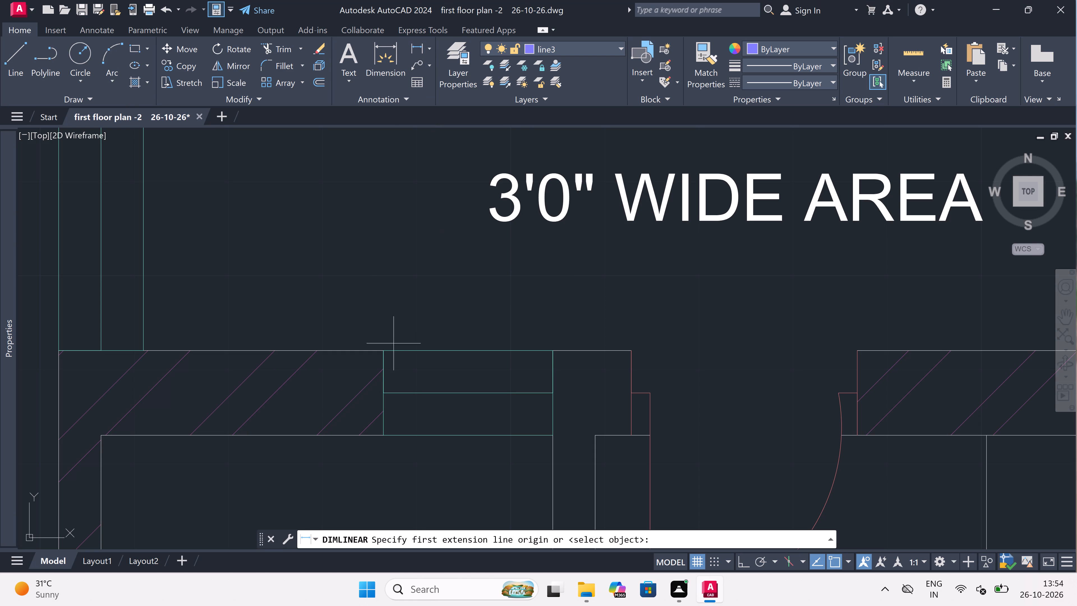
pyautogui.click(384, 353)
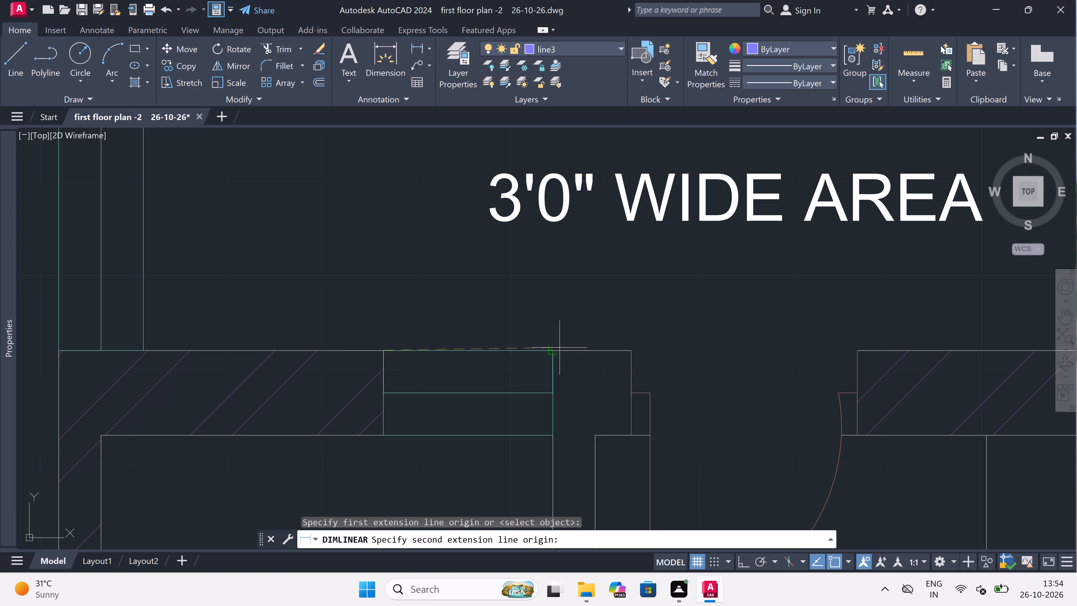
pyautogui.moveTo(551, 353); pyautogui.dragTo(553, 320)
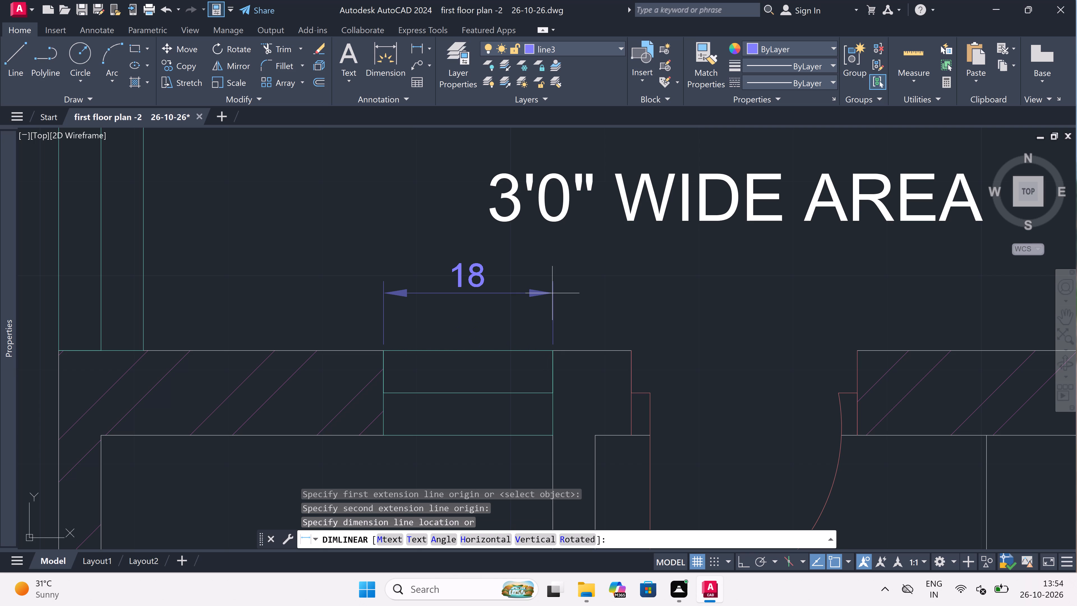
pyautogui.click(552, 291)
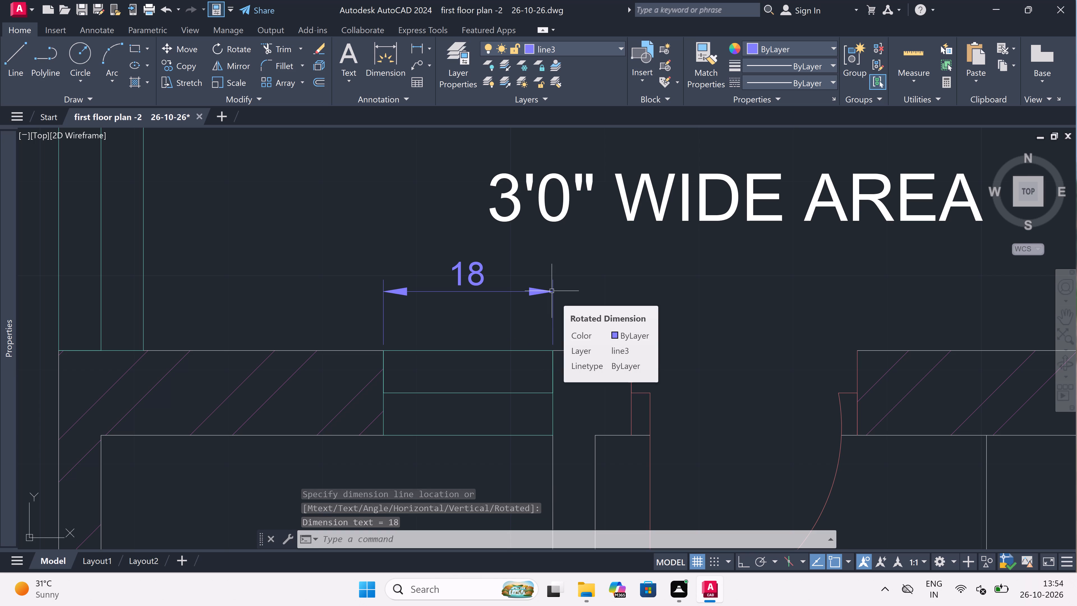
# Change the text of the right store's window dimension to 1'6".
pyautogui.scroll(-3, 551, 290)
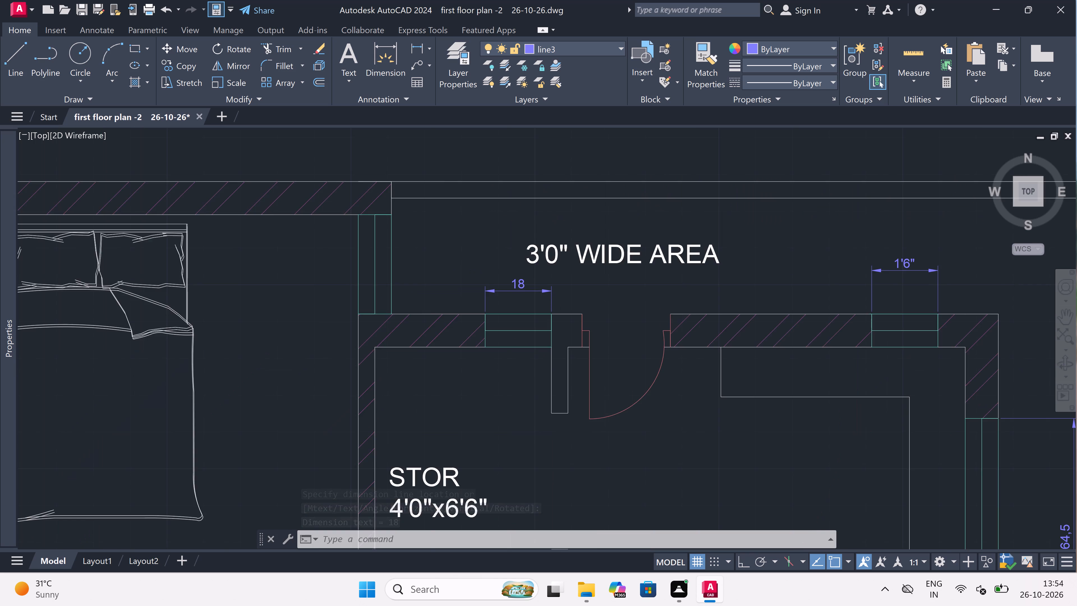
pyautogui.scroll(2, 471, 295)
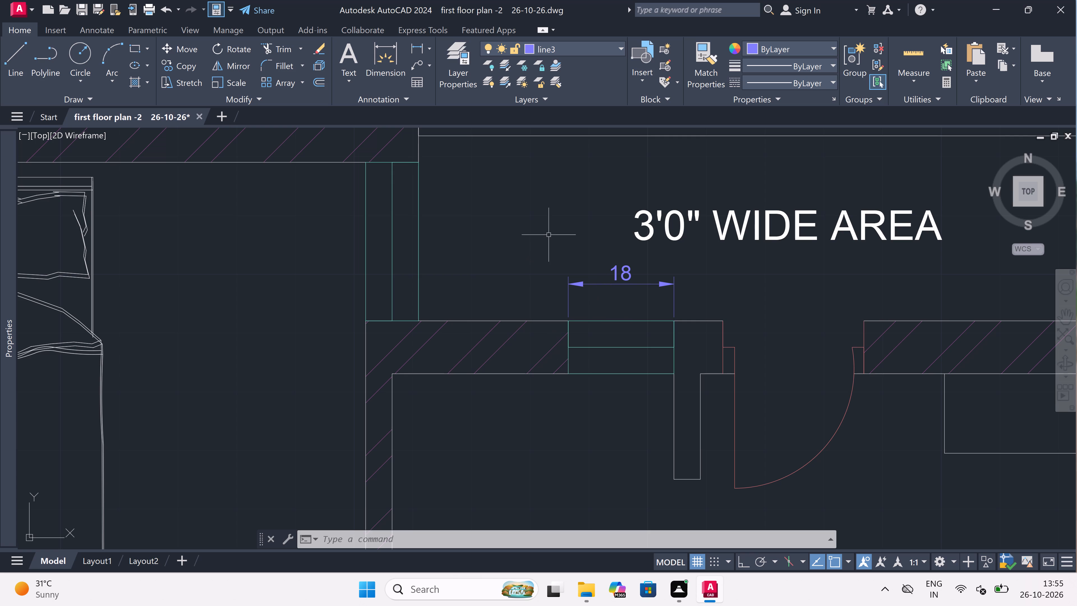
pyautogui.scroll(1, 602, 256)
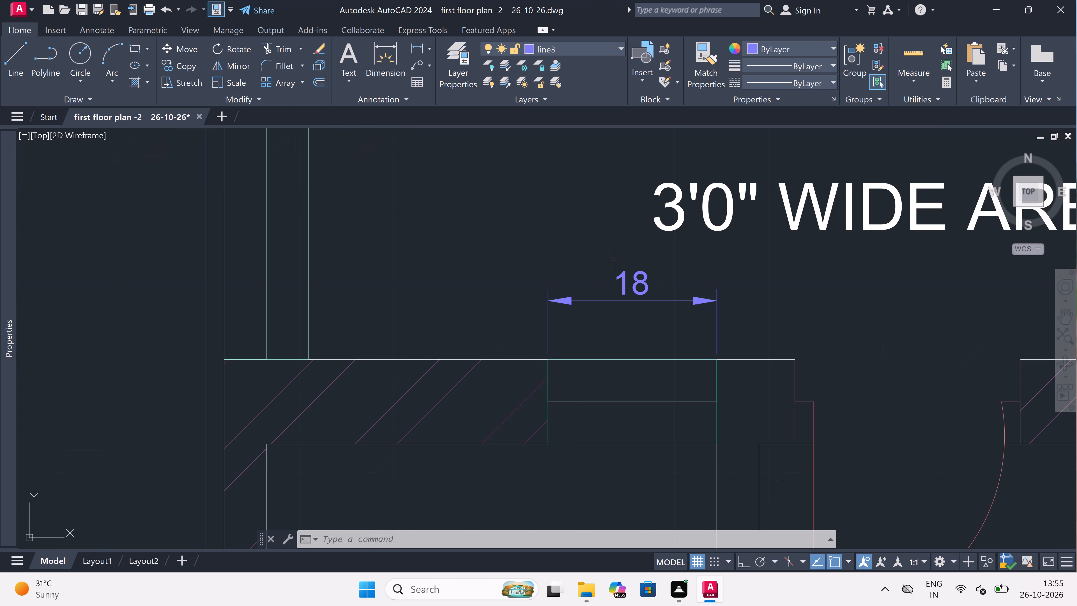
pyautogui.scroll(2, 630, 264)
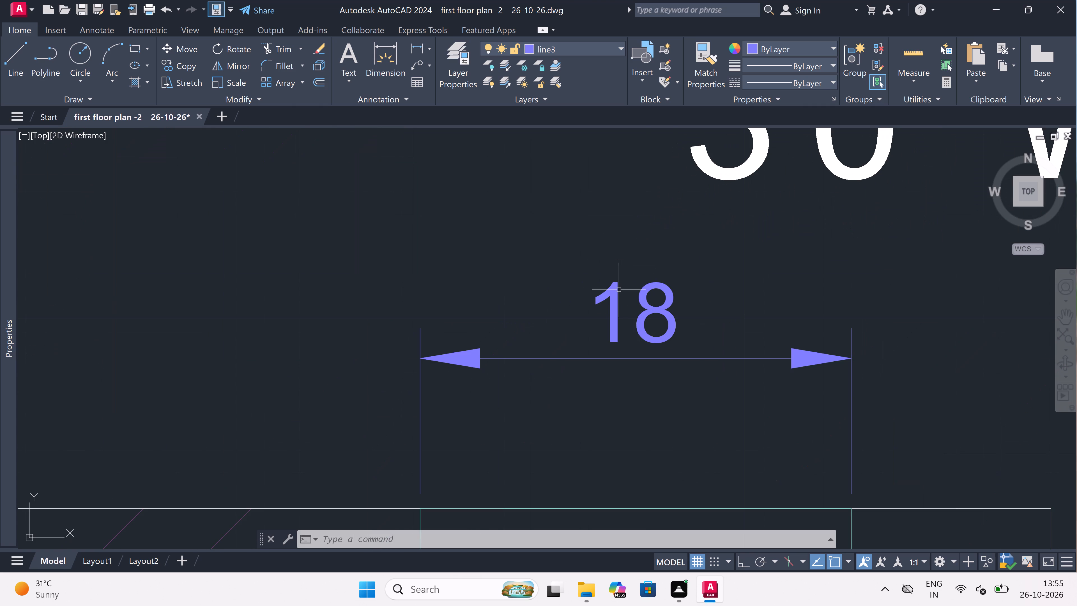
pyautogui.tripleClick(617, 290)
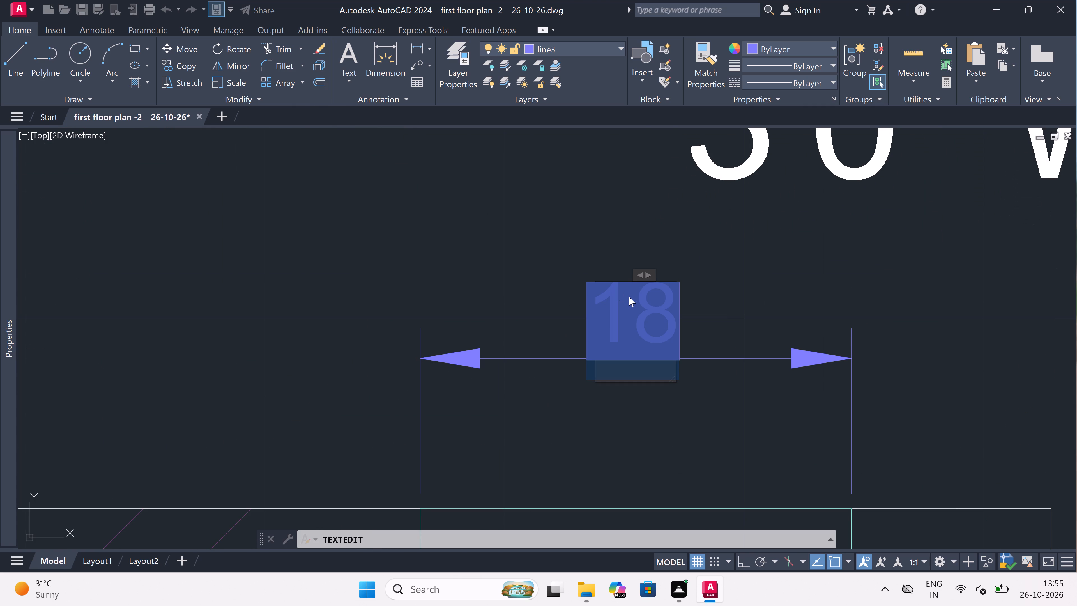
pyautogui.click(634, 299)
pyautogui.press('BackSpace')
pyautogui.write("1'6")
pyautogui.hotkey('shift', '"')
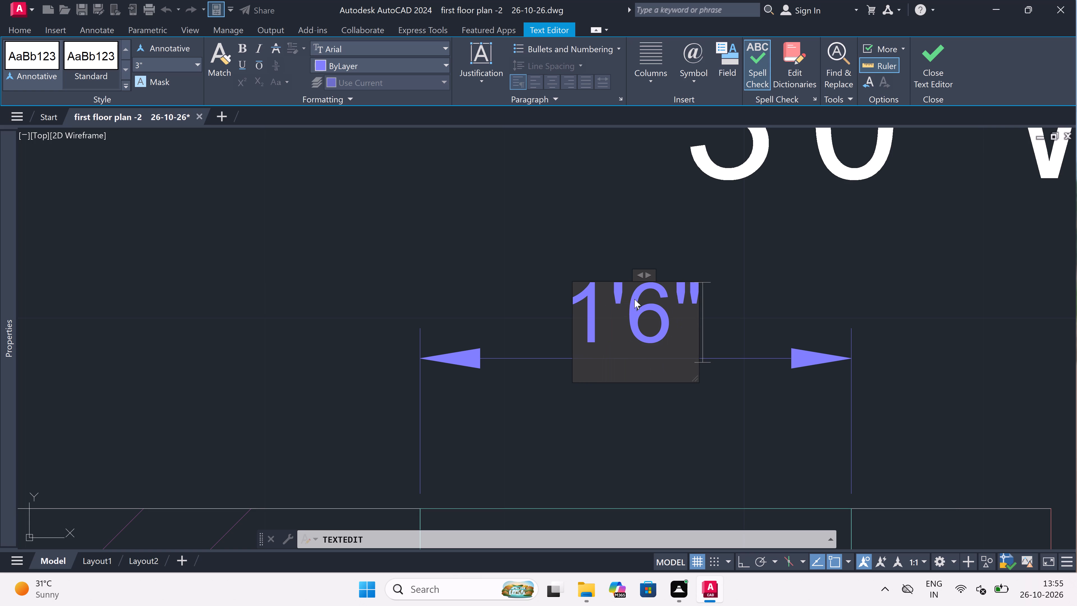
pyautogui.click(553, 265)
pyautogui.scroll(-8, 513, 323)
pyautogui.scroll(3, 486, 324)
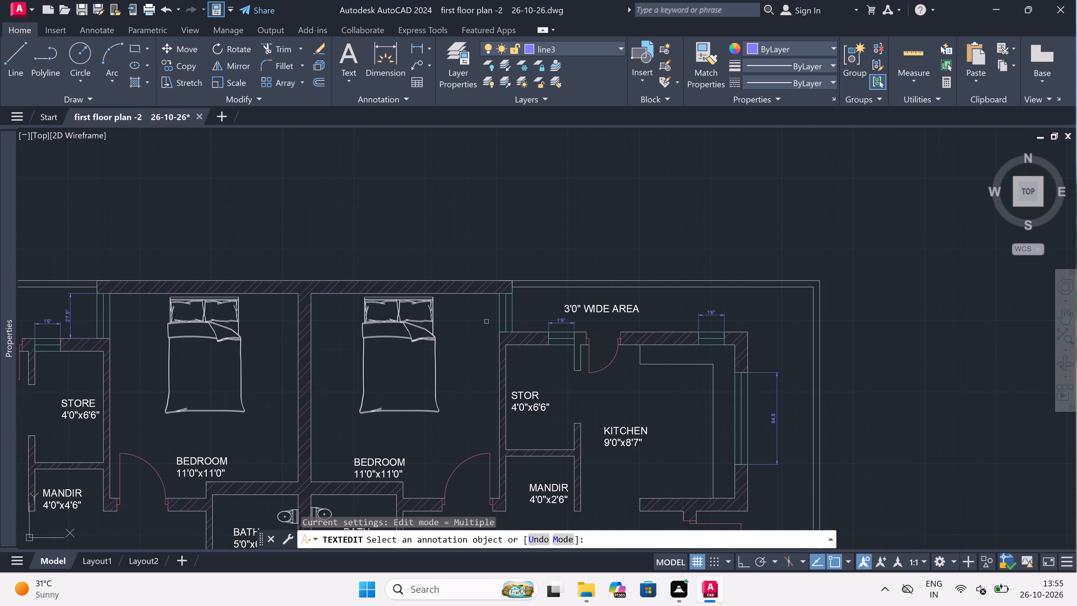
pyautogui.press('Escape')
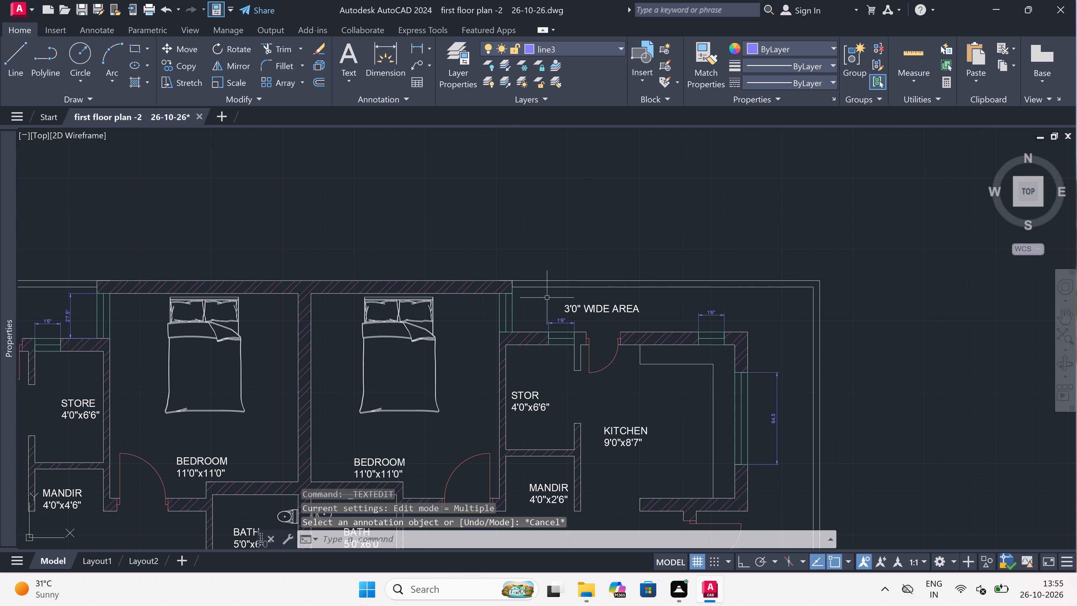
# Add a vertical linear dimension on the 3'0" wide area side of the upper right bedroom's side window.
pyautogui.scroll(2, 547, 298)
pyautogui.scroll(1, 414, 307)
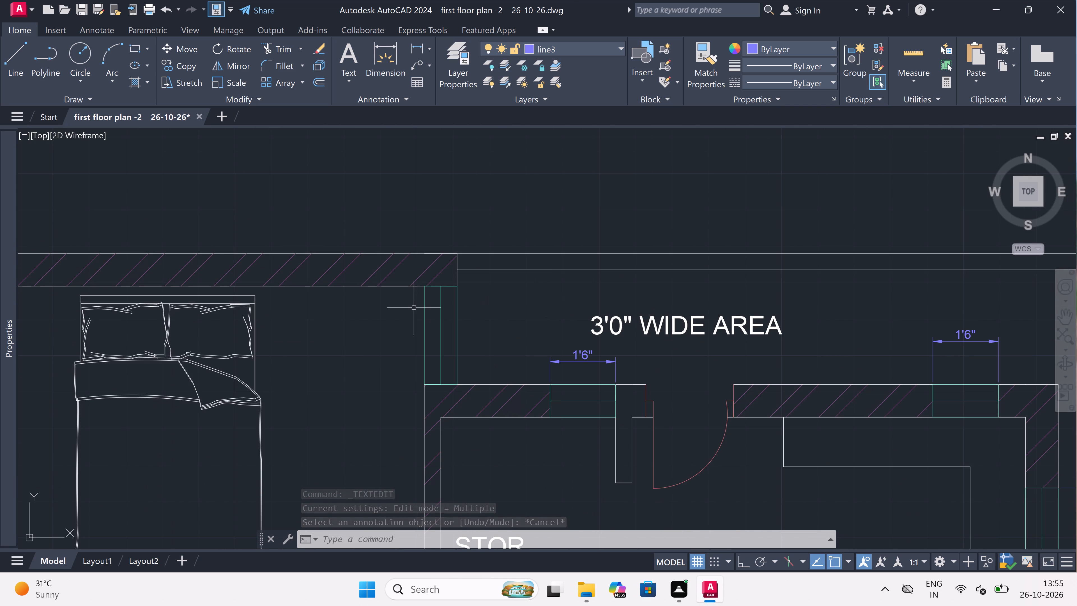
pyautogui.click(418, 47)
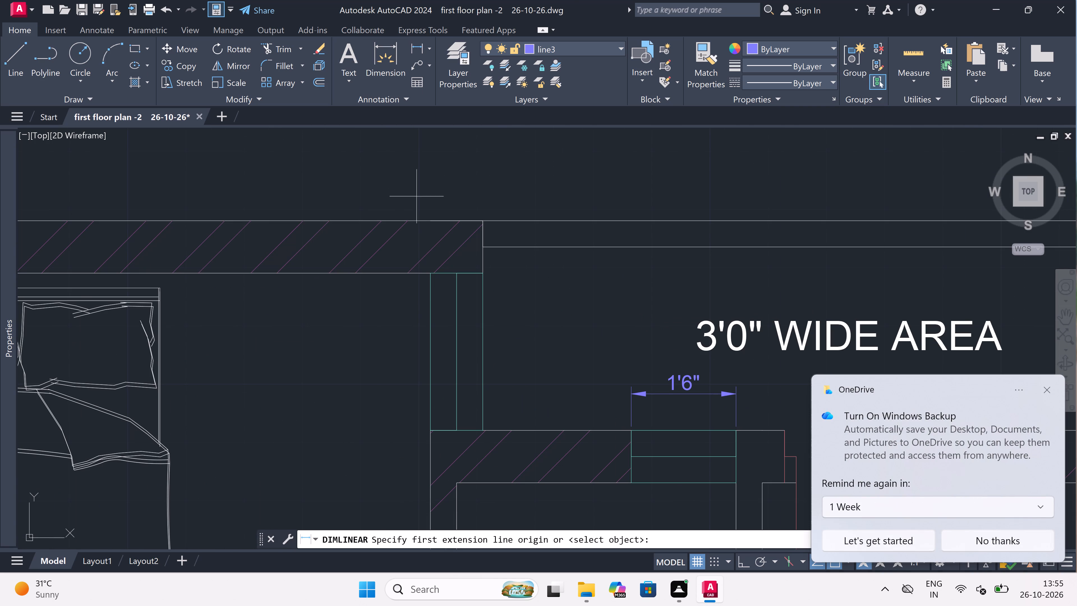
pyautogui.click(483, 277)
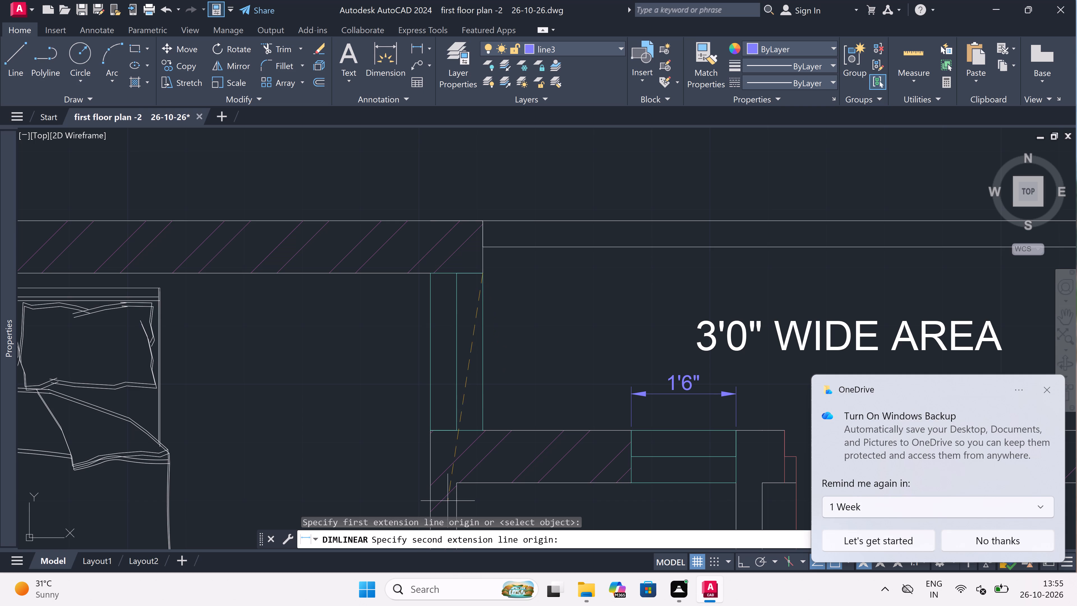
pyautogui.click(485, 431)
pyautogui.click(546, 413)
# Change the text of the upper right bedroom's side window dimension to 2'7.5".
pyautogui.scroll(2, 546, 382)
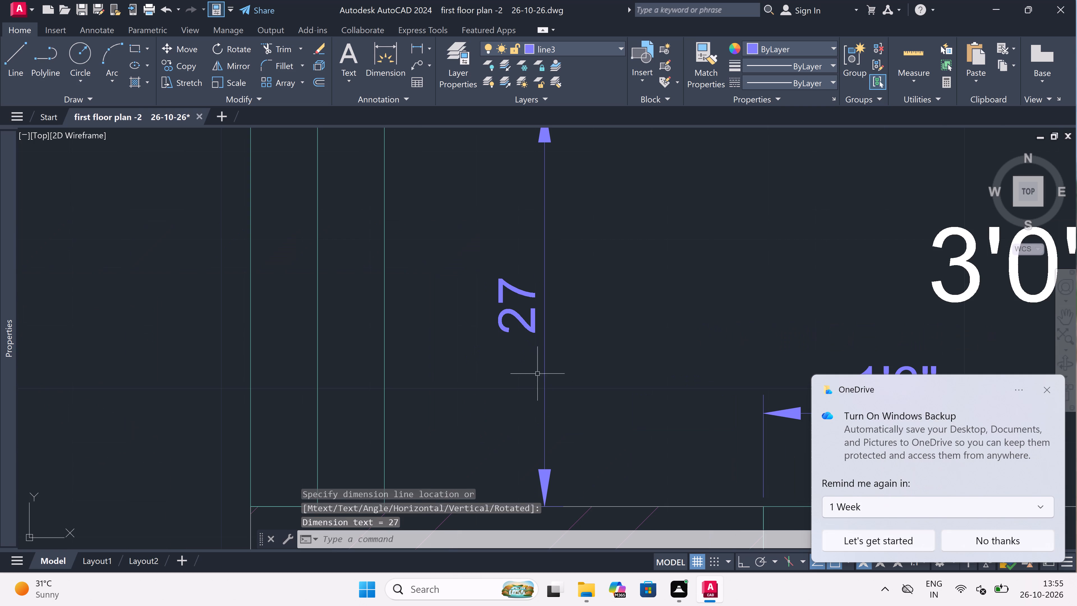
pyautogui.scroll(1, 525, 332)
pyautogui.tripleClick(521, 317)
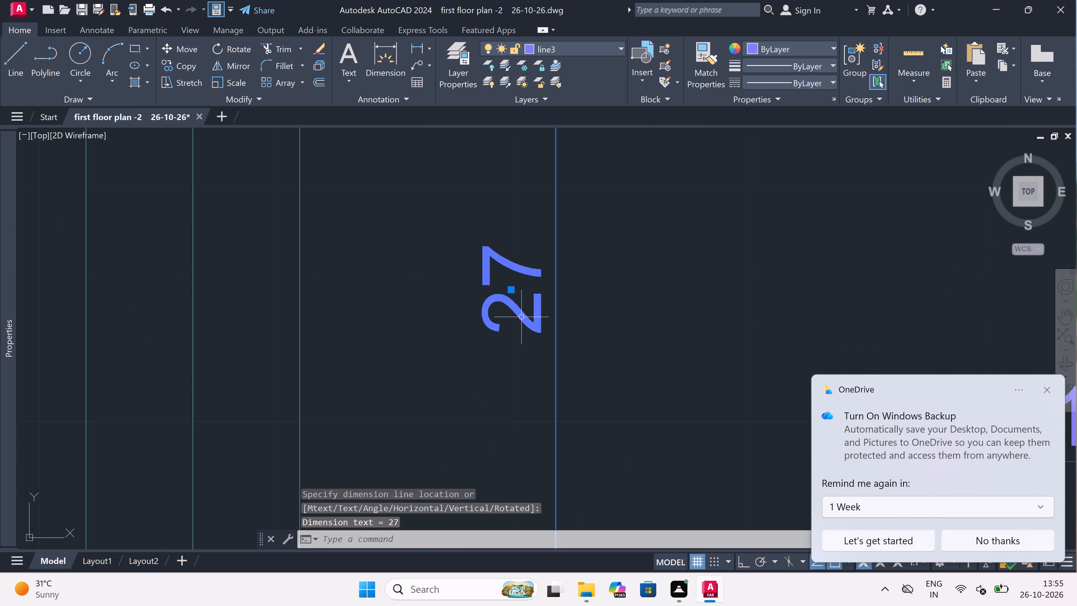
pyautogui.click(521, 317)
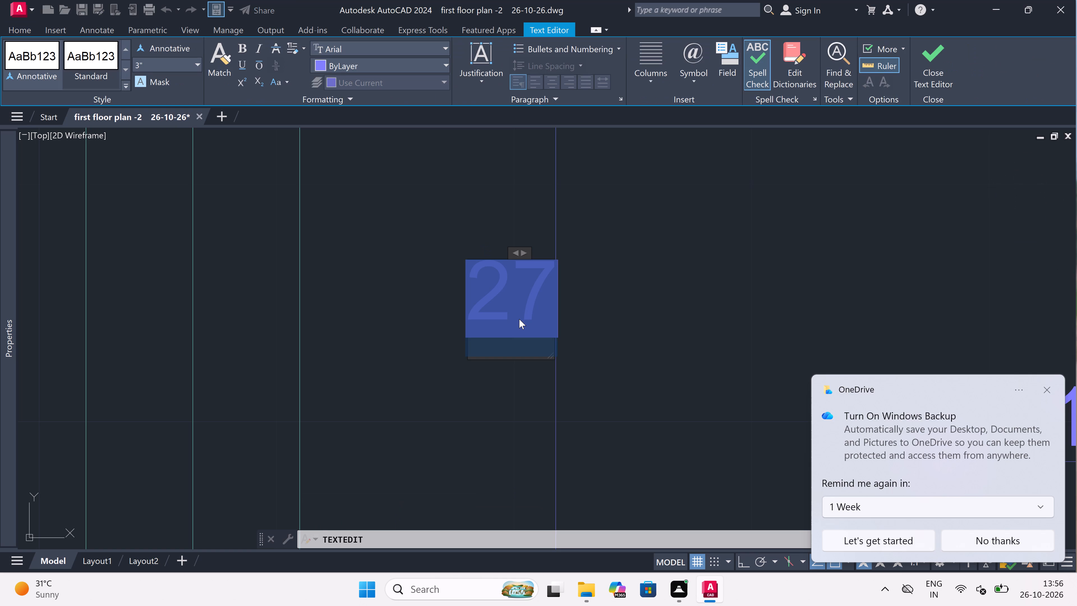
pyautogui.press('BackSpace')
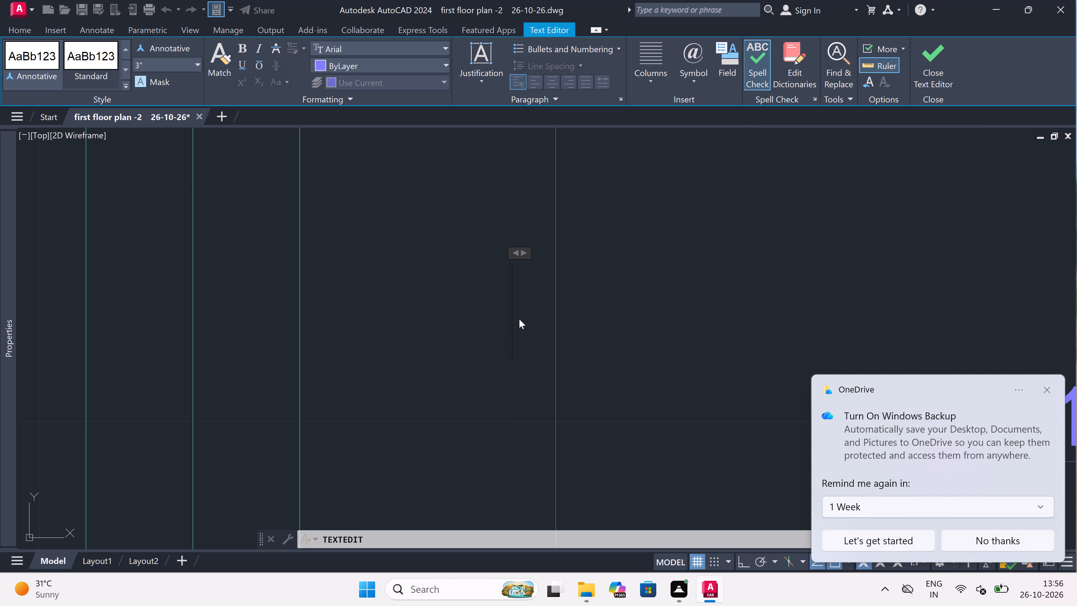
pyautogui.write("2'")
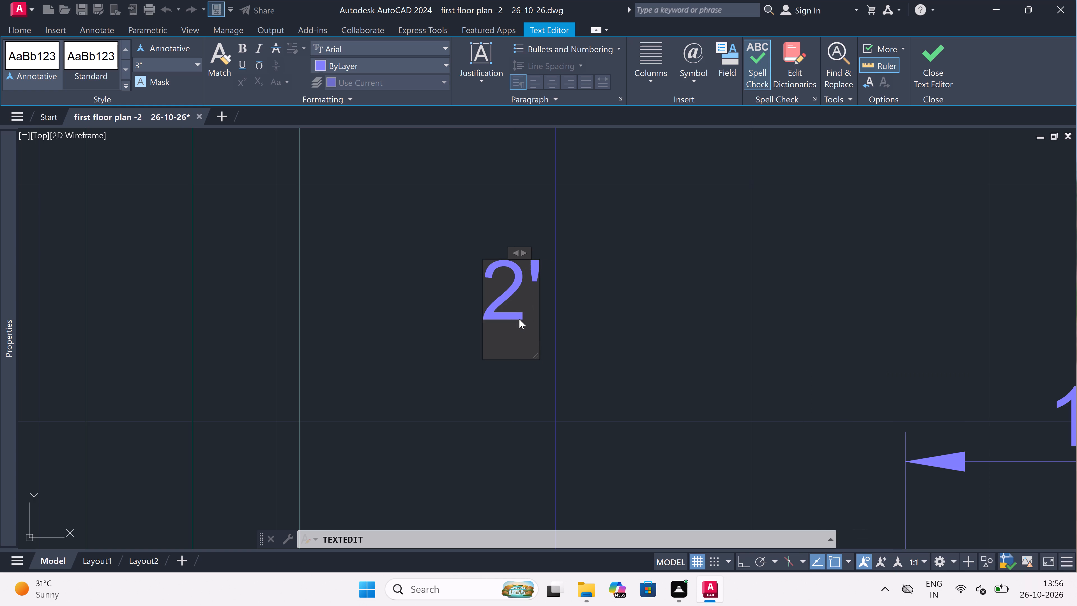
pyautogui.write('7.5')
pyautogui.hotkey('shift', '"')
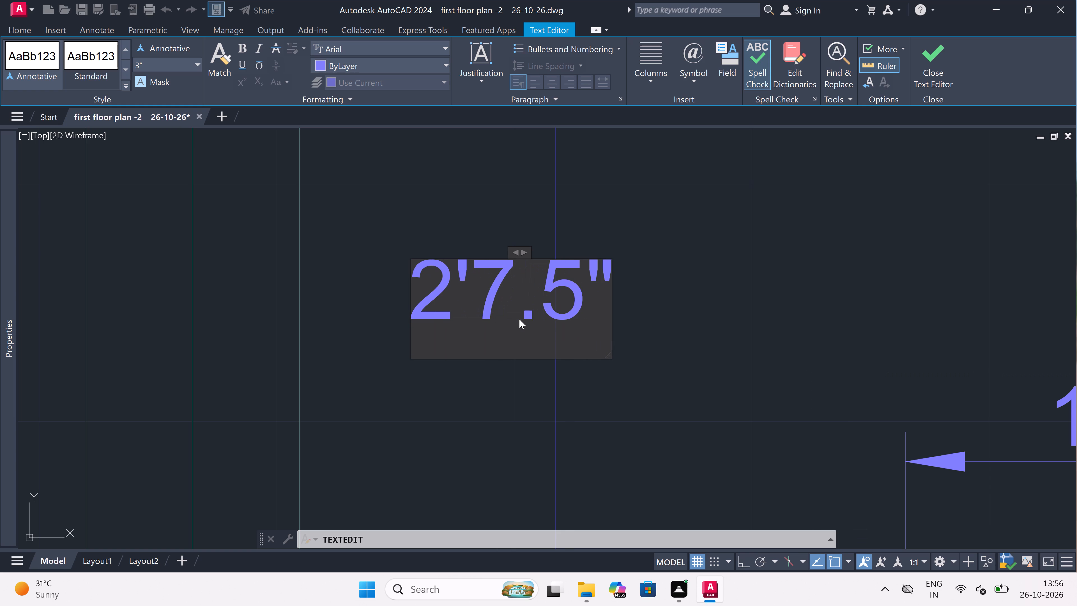
pyautogui.moveTo(433, 432); pyautogui.dragTo(433, 421)
pyautogui.scroll(-3, 434, 333)
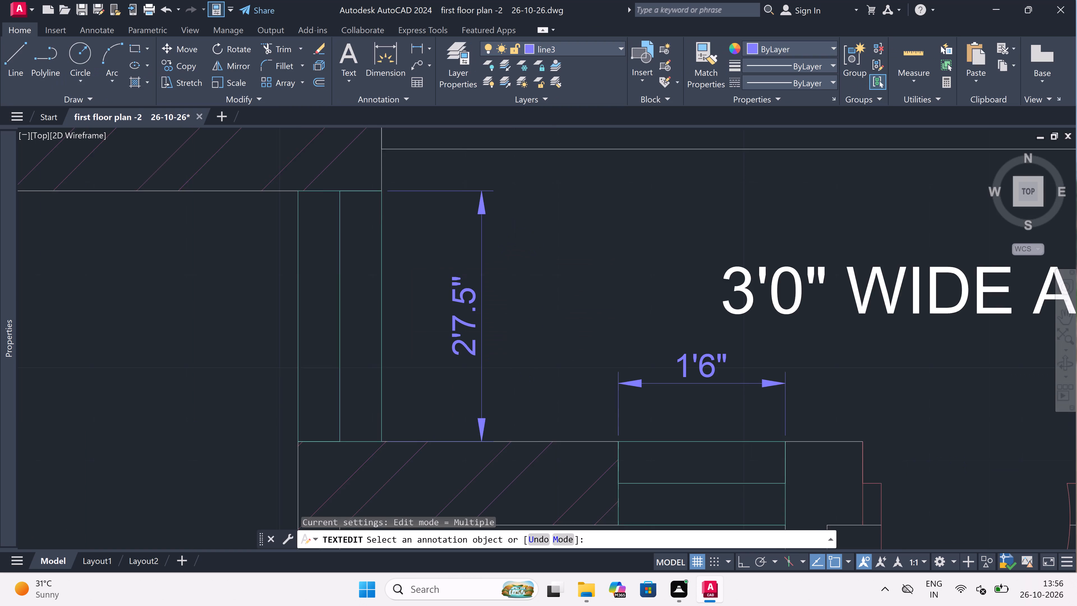
pyautogui.press('Escape')
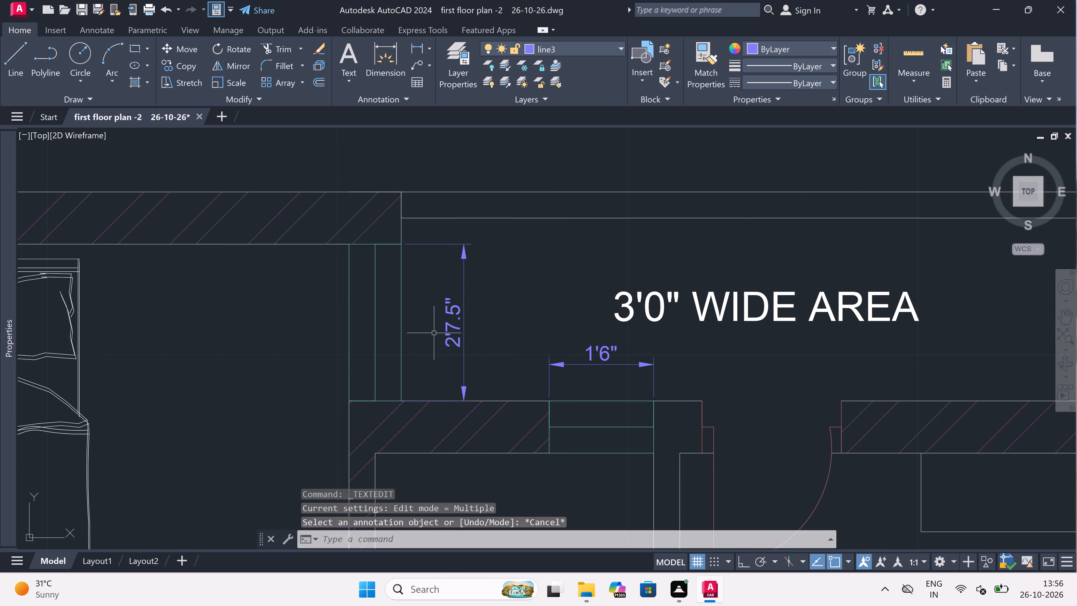
# Change the text of the right kitchen's side window dimension to 5'4.5".
pyautogui.scroll(-4, 434, 333)
pyautogui.scroll(4, 468, 336)
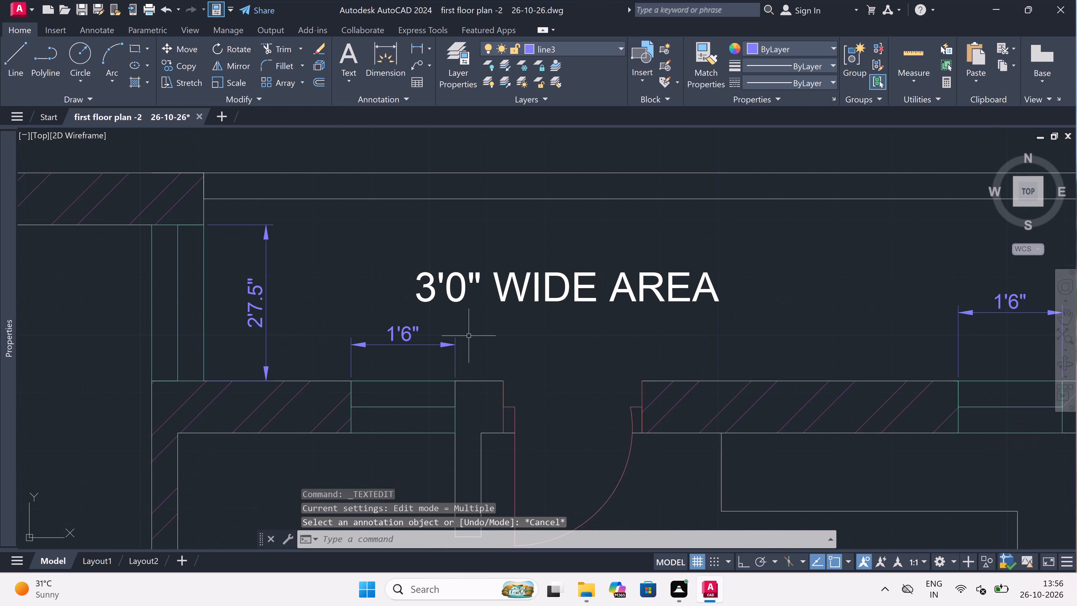
pyautogui.scroll(-6, 421, 328)
pyautogui.scroll(4, 449, 352)
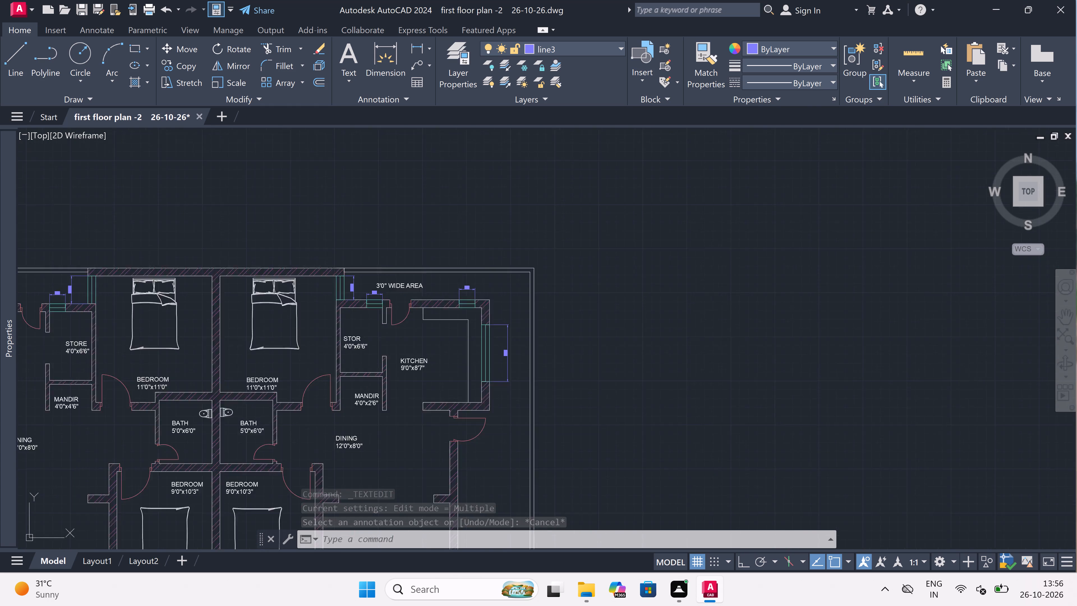
pyautogui.scroll(2, 530, 336)
pyautogui.scroll(3, 547, 382)
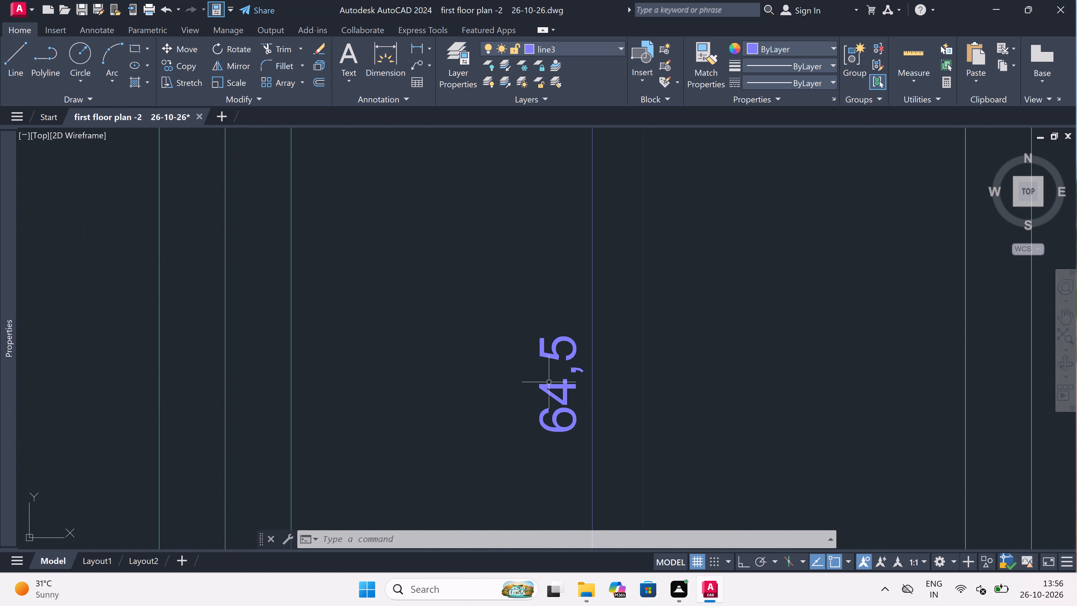
pyautogui.tripleClick(549, 382)
pyautogui.tripleClick(547, 387)
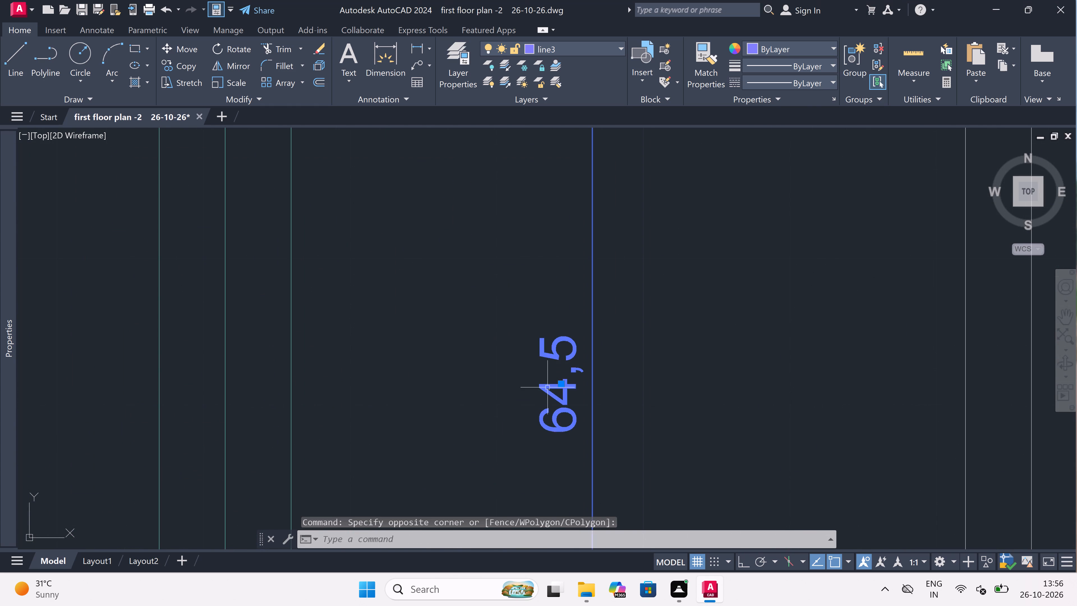
pyautogui.scroll(4, 547, 387)
pyautogui.press('BackSpace')
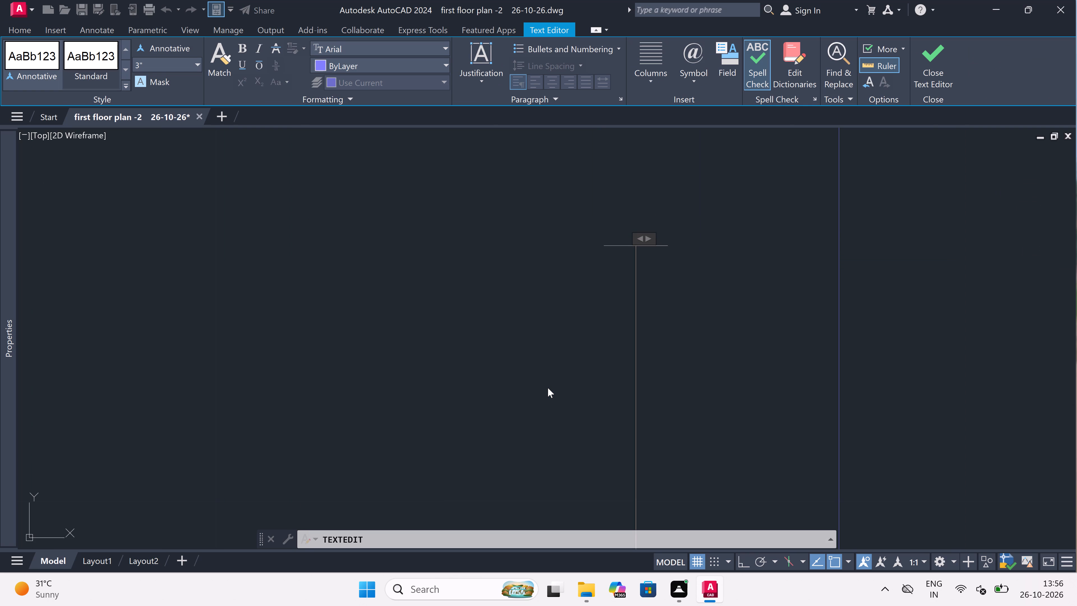
pyautogui.scroll(-8, 453, 421)
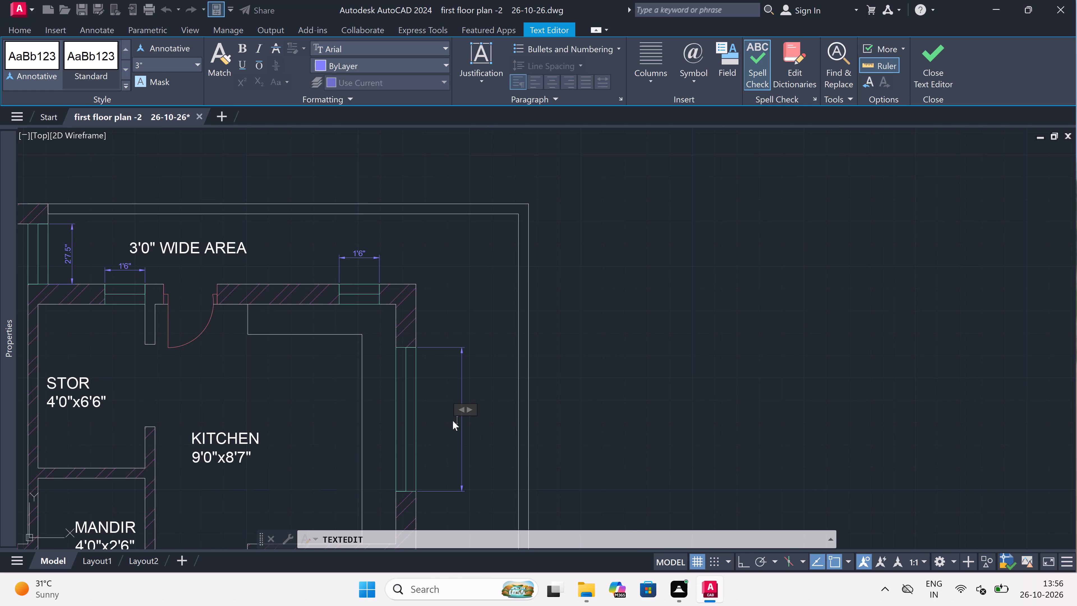
pyautogui.scroll(7, 453, 421)
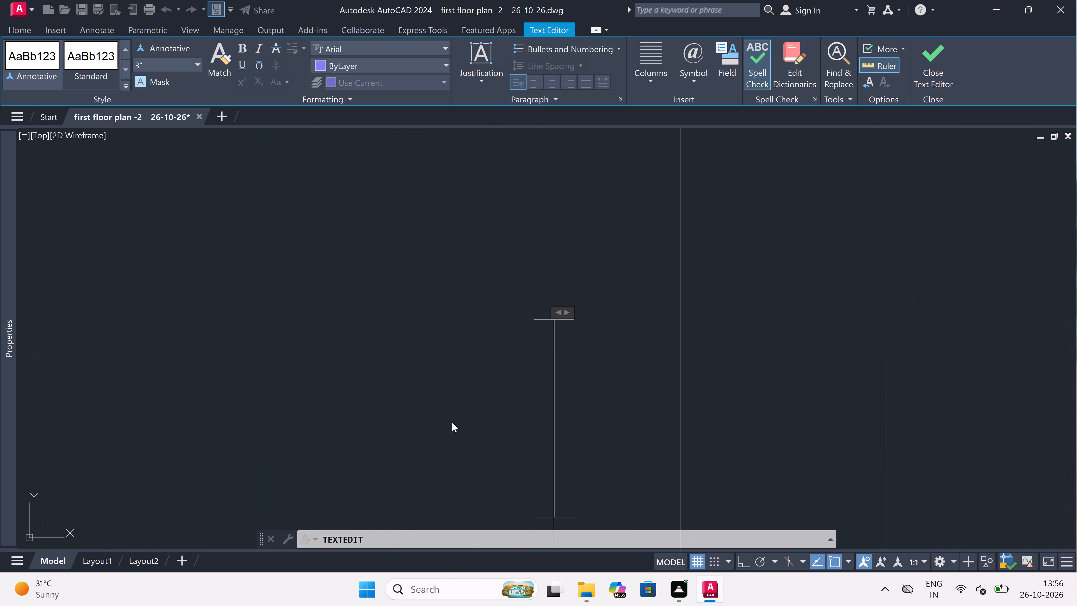
pyautogui.write("5'")
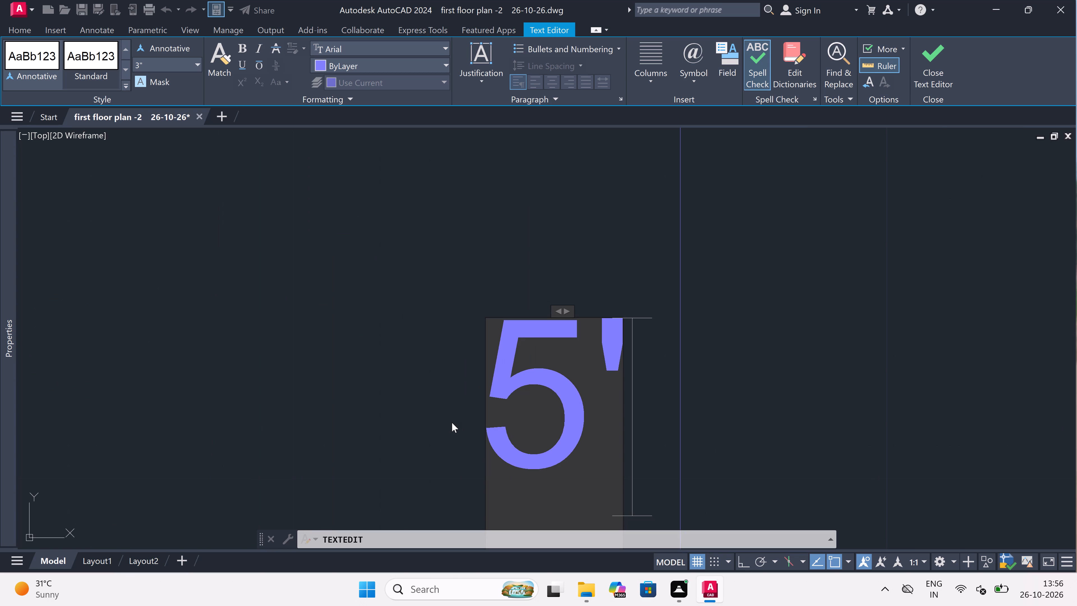
pyautogui.write('4.5"')
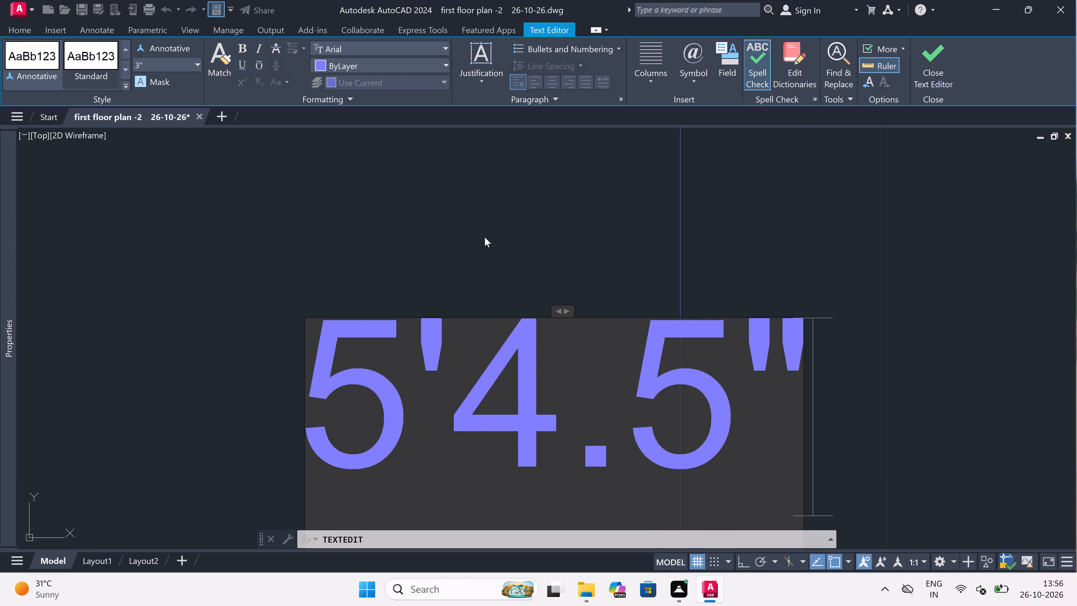
pyautogui.click(484, 237)
pyautogui.scroll(-11, 484, 237)
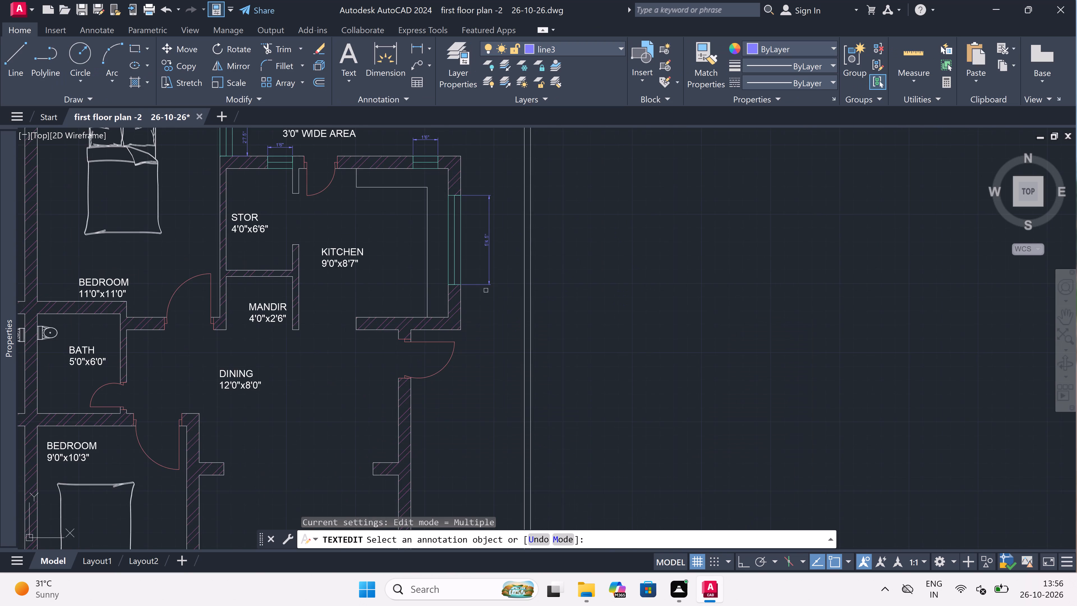
pyautogui.scroll(-3, 486, 291)
pyautogui.scroll(3, 462, 391)
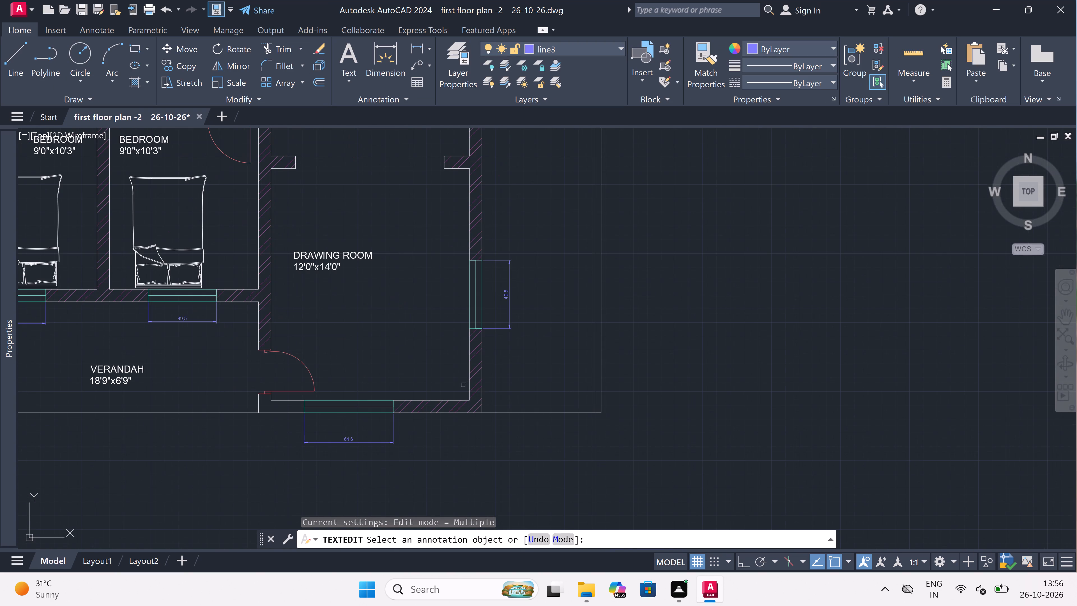
pyautogui.scroll(4, 499, 327)
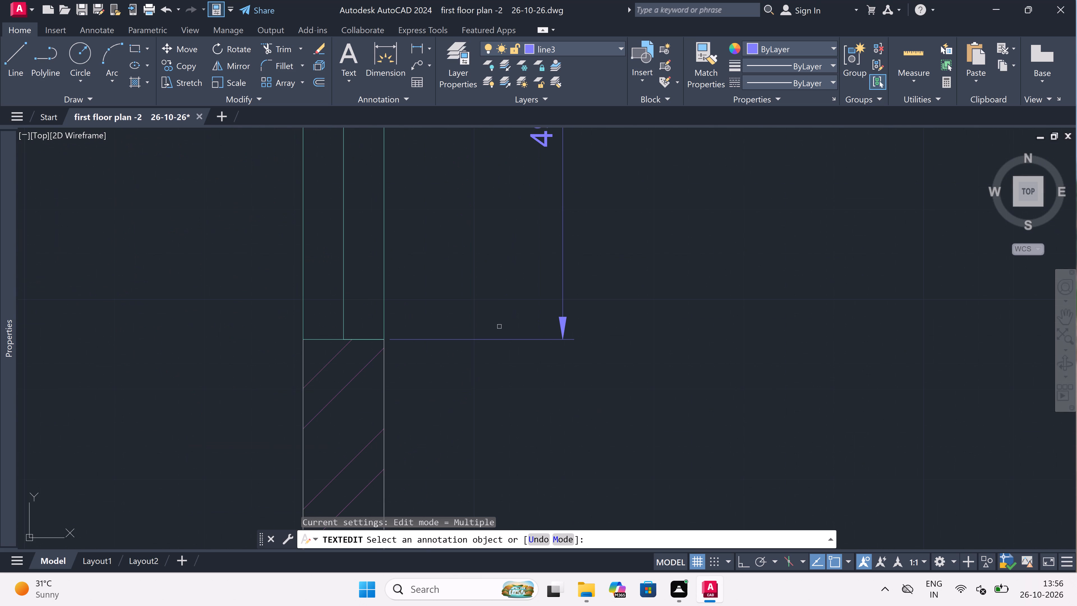
pyautogui.press('Escape')
# Change the text of the right drawing room's side window dimension to 4'1.5".
pyautogui.scroll(-3, 499, 324)
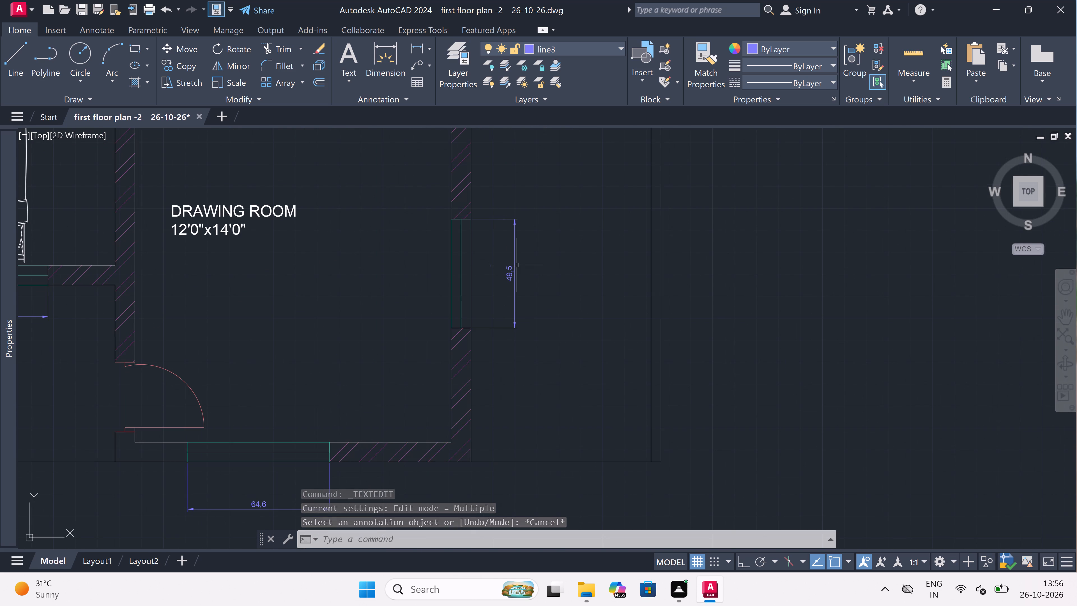
pyautogui.scroll(4, 516, 265)
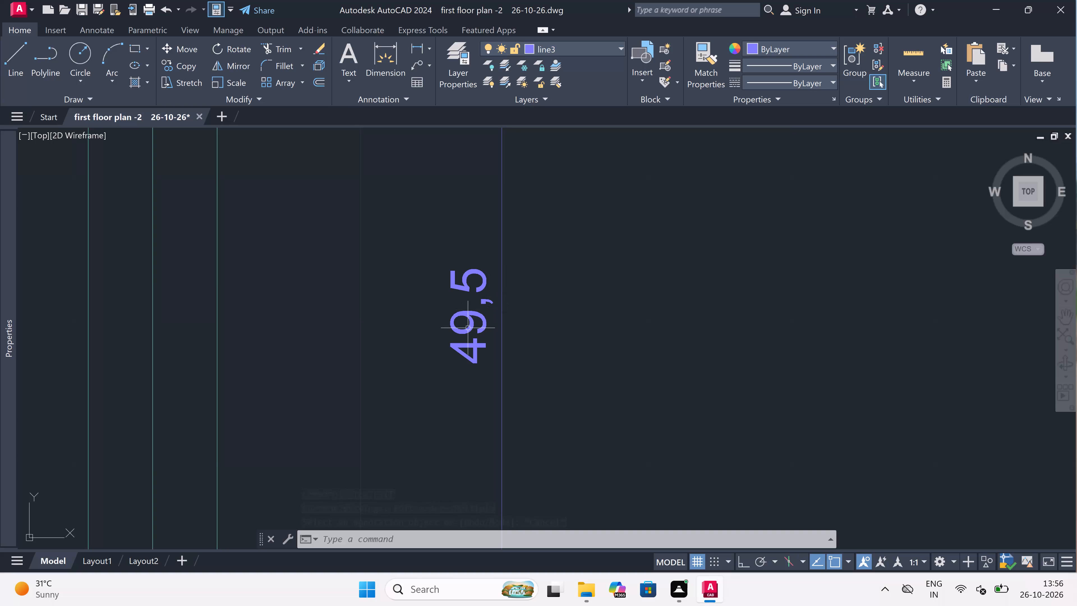
pyautogui.tripleClick(468, 328)
pyautogui.click(468, 327)
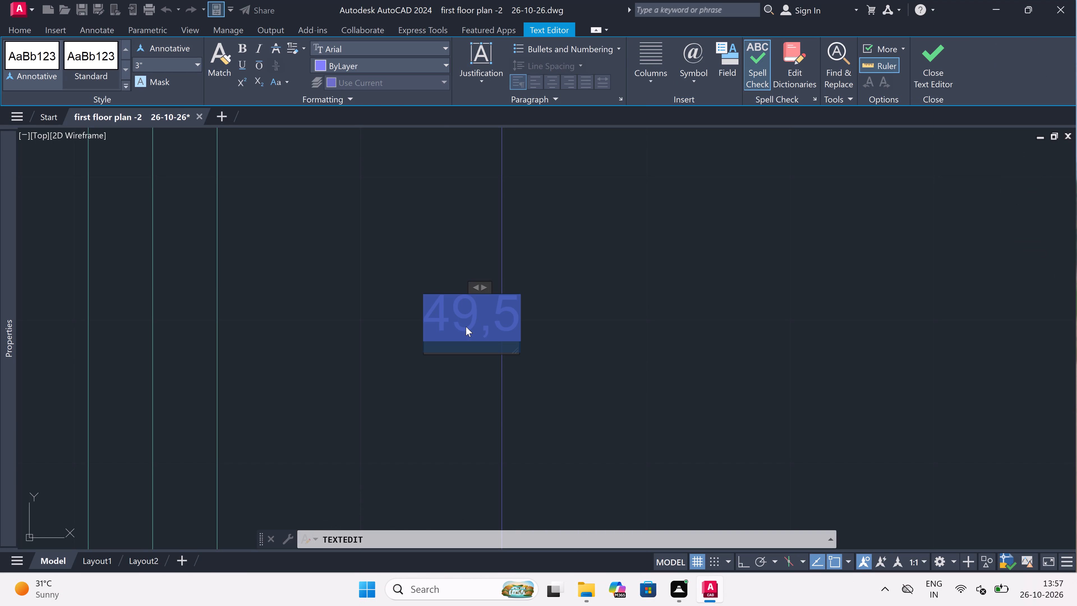
pyautogui.press('BackSpace')
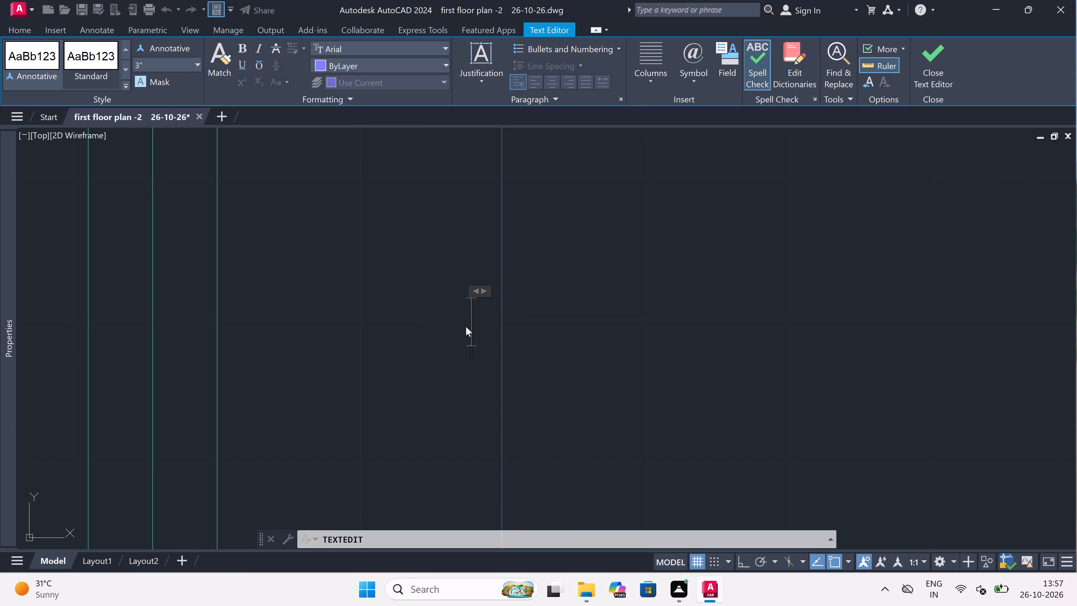
pyautogui.scroll(-7, 465, 327)
pyautogui.scroll(2, 465, 327)
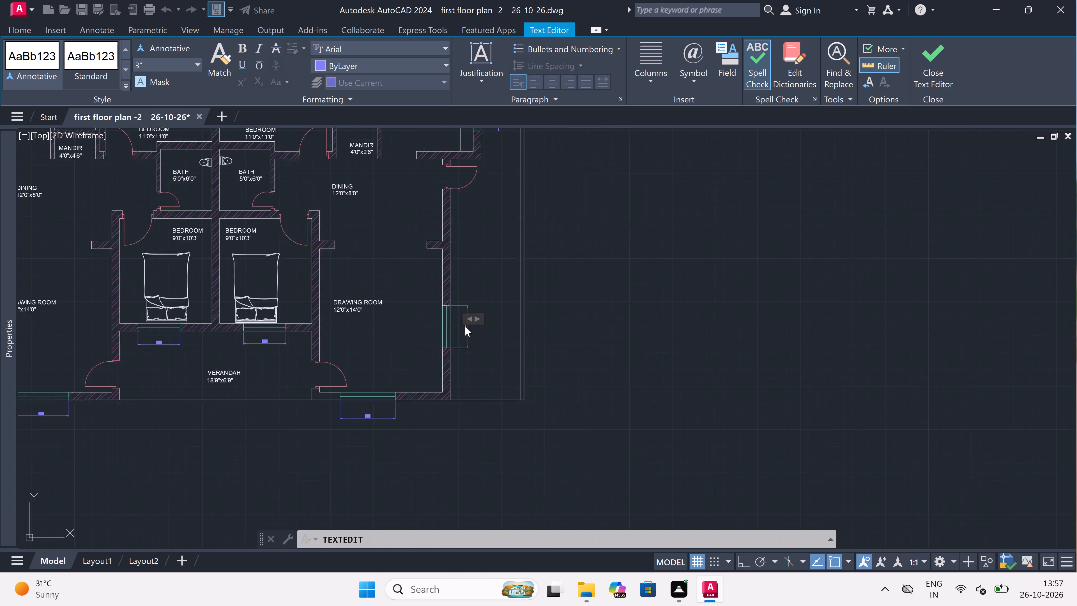
pyautogui.scroll(7, 465, 327)
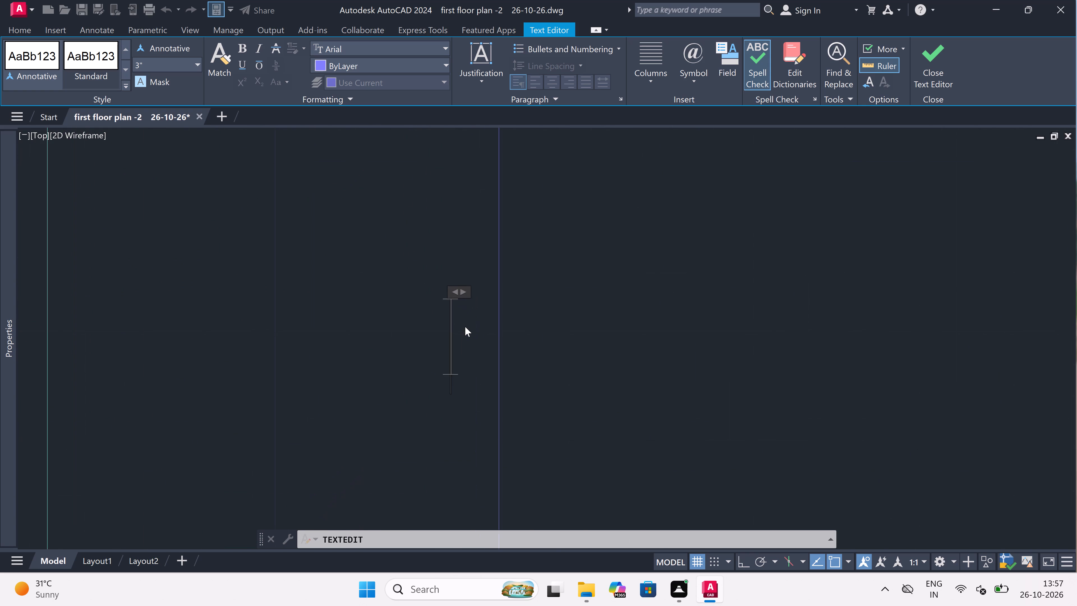
pyautogui.scroll(-3, 465, 327)
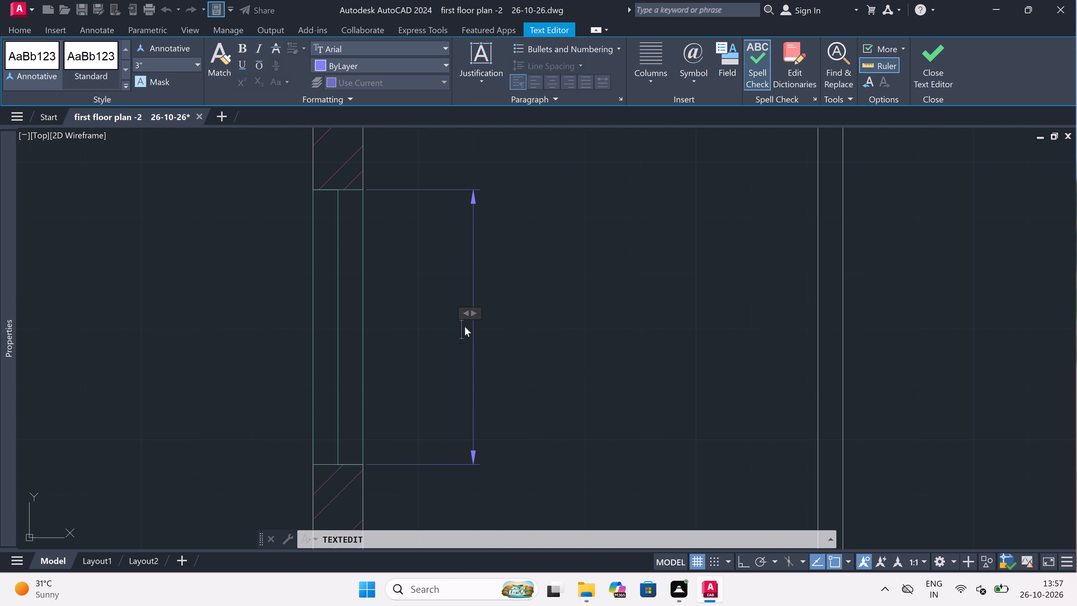
pyautogui.scroll(-7, 465, 327)
pyautogui.scroll(7, 464, 327)
pyautogui.scroll(-5, 464, 327)
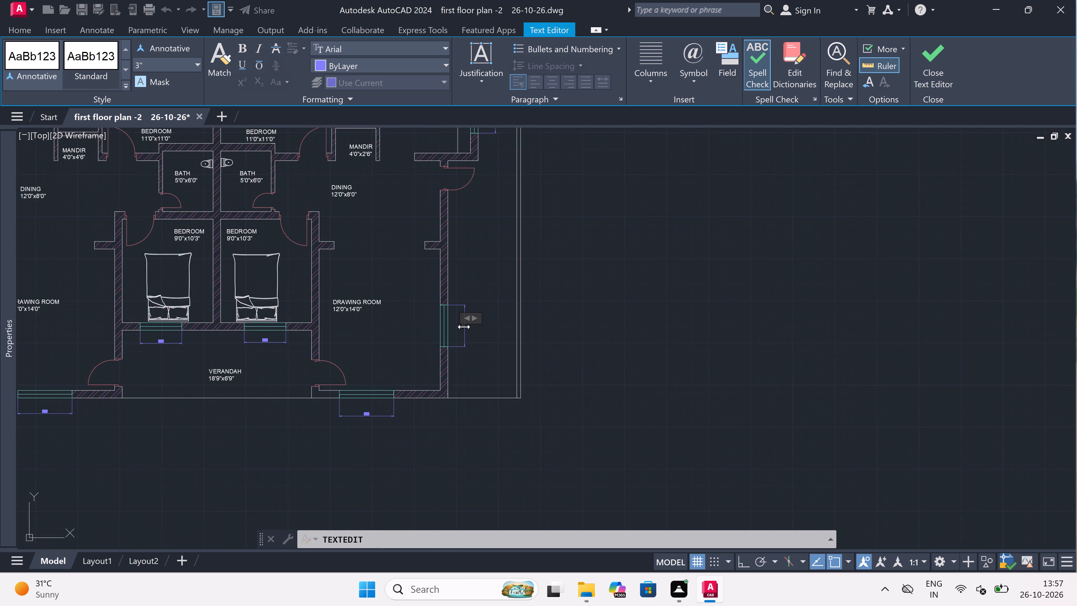
pyautogui.scroll(-3, 464, 327)
pyautogui.scroll(8, 464, 327)
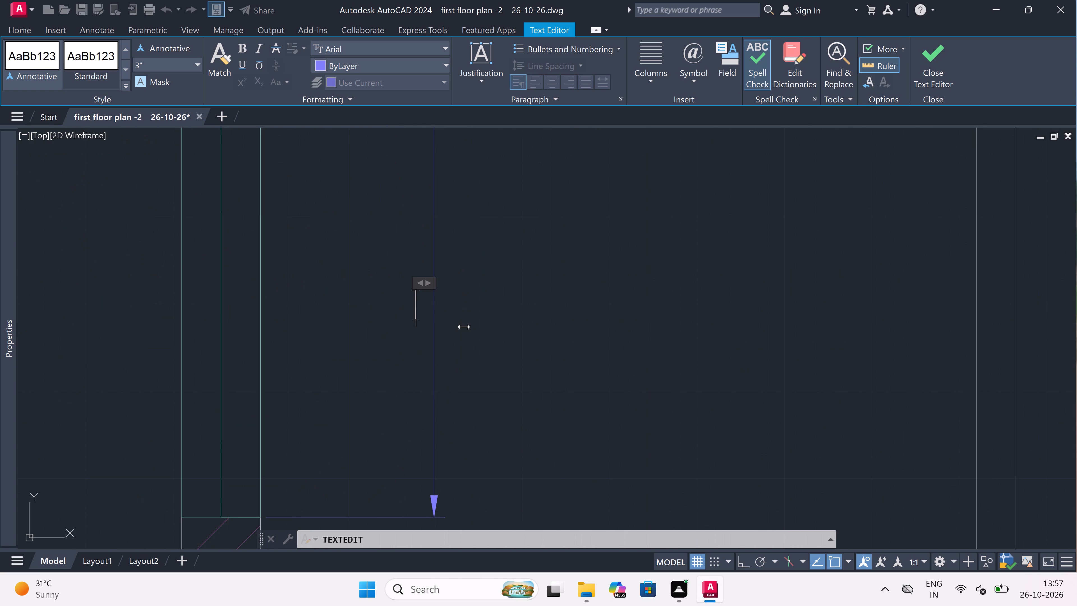
pyautogui.write("4'1.5")
pyautogui.hotkey('shift', '"')
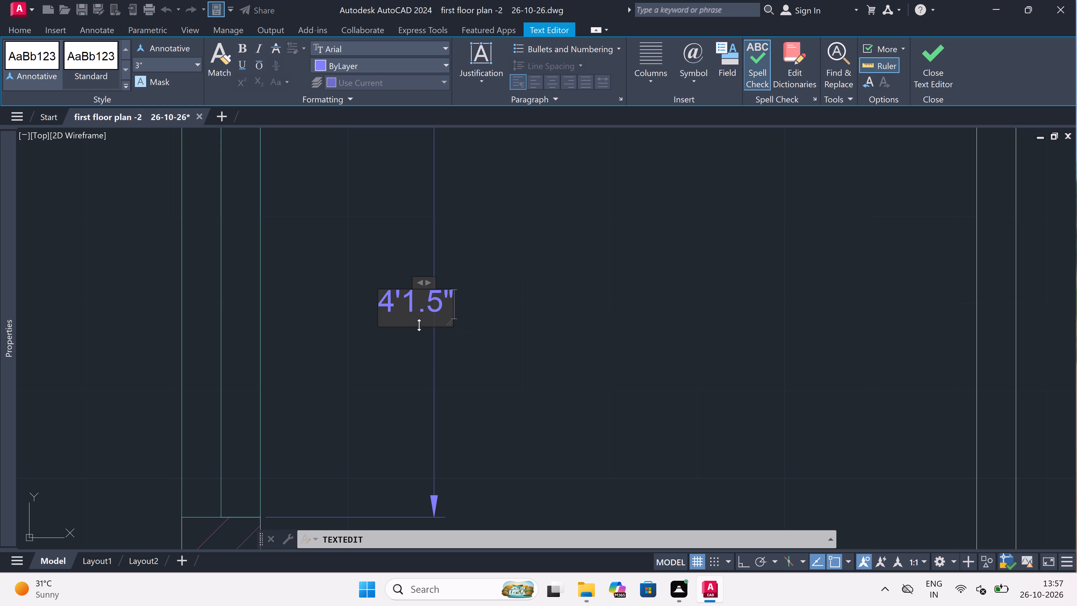
pyautogui.click(399, 334)
pyautogui.scroll(-3, 400, 299)
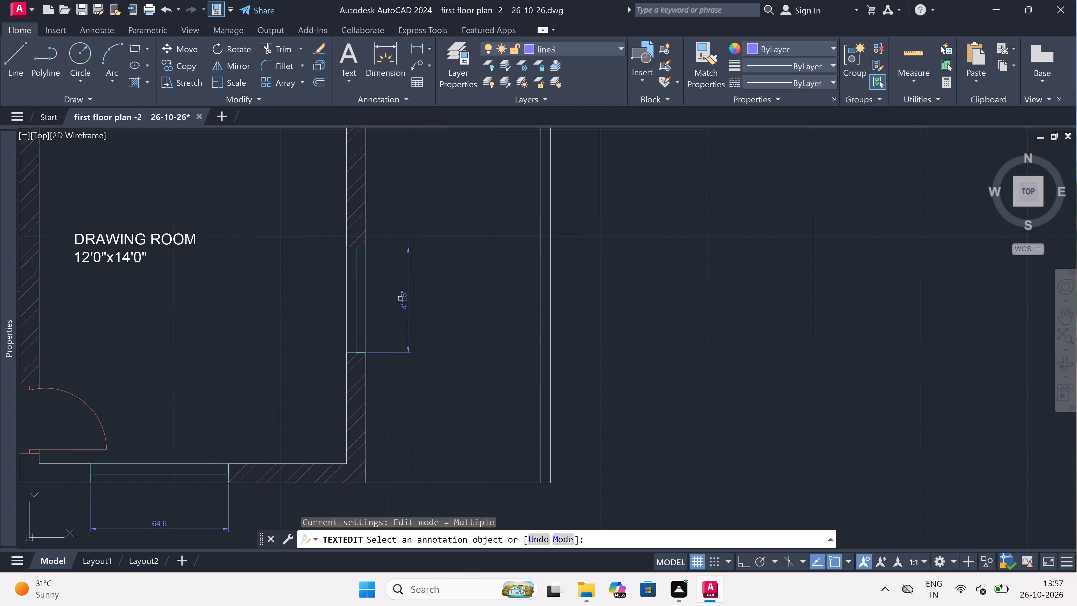
pyautogui.press('Escape')
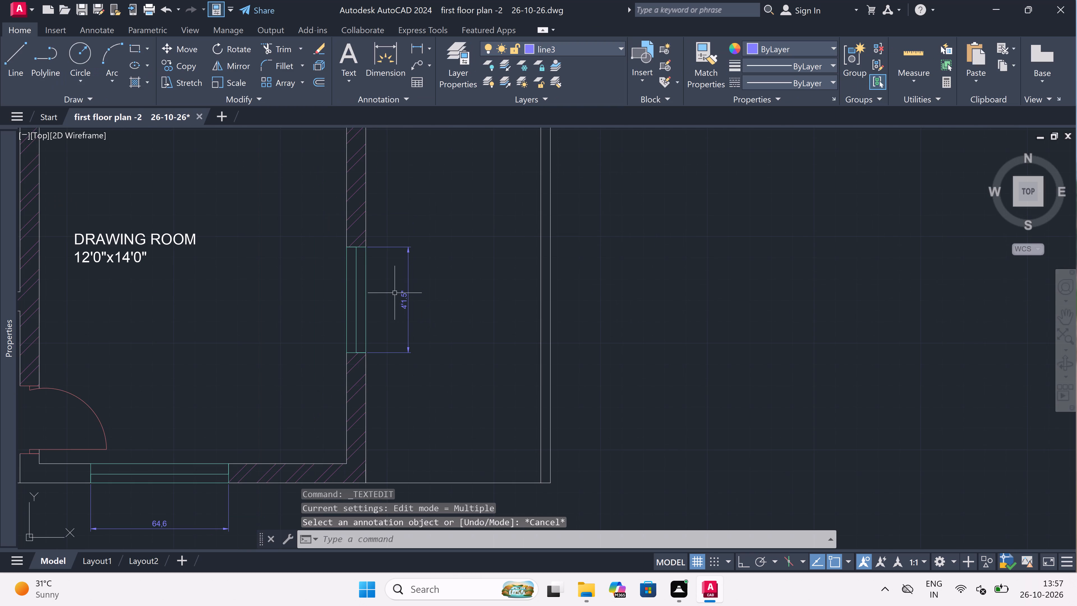
# Trim away the hatch in the right unit's outer side wall between the dining room door and the drawing room window.
pyautogui.scroll(-3, 395, 293)
pyautogui.scroll(3, 393, 217)
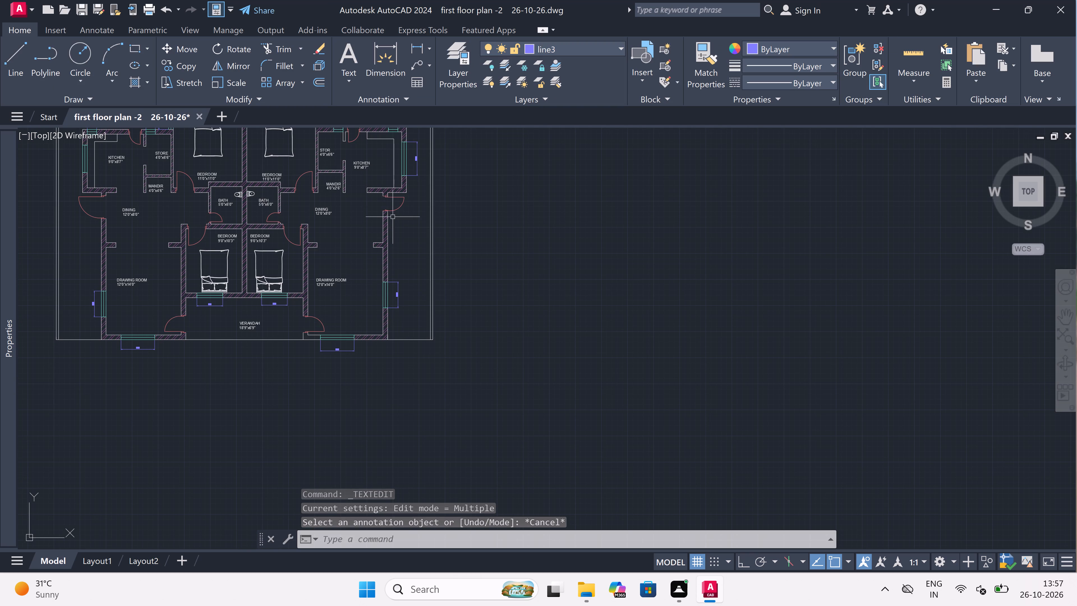
pyautogui.scroll(2, 369, 220)
pyautogui.write('trv')
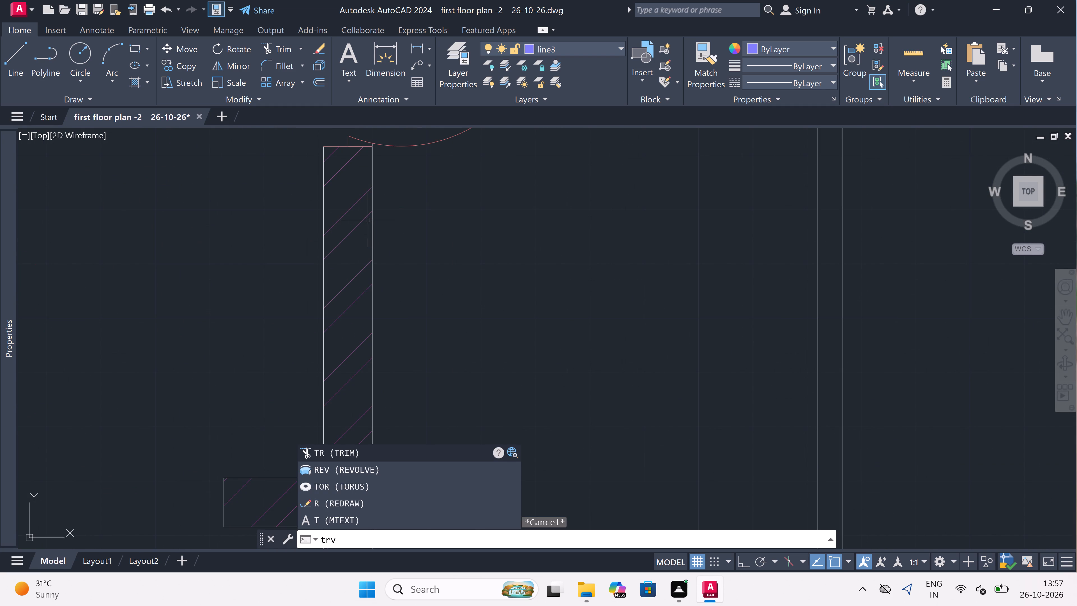
pyautogui.press('BackSpace')
pyautogui.press('space')
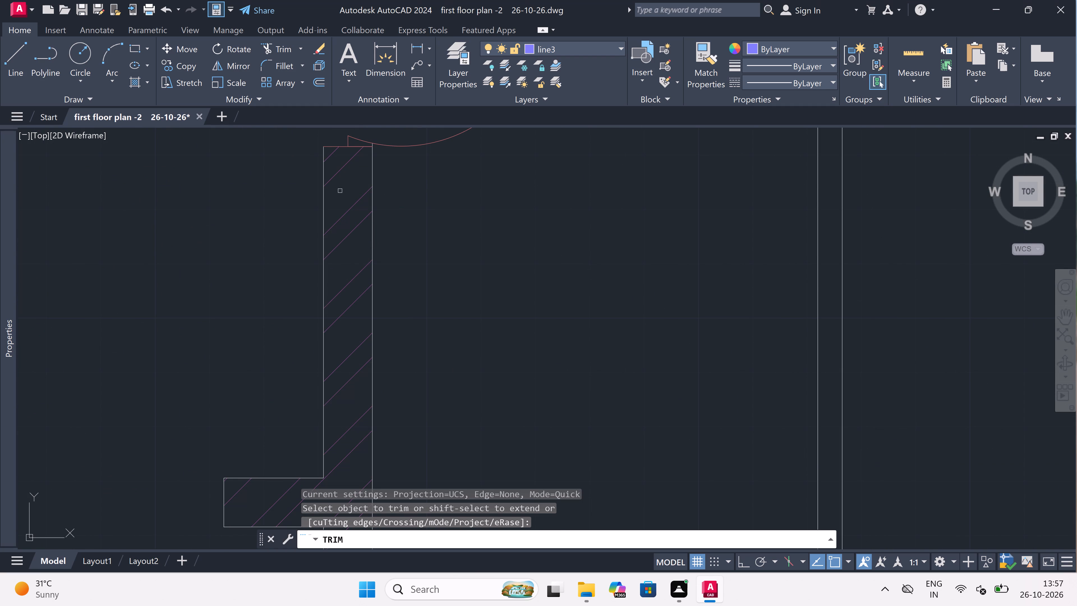
pyautogui.click(346, 210)
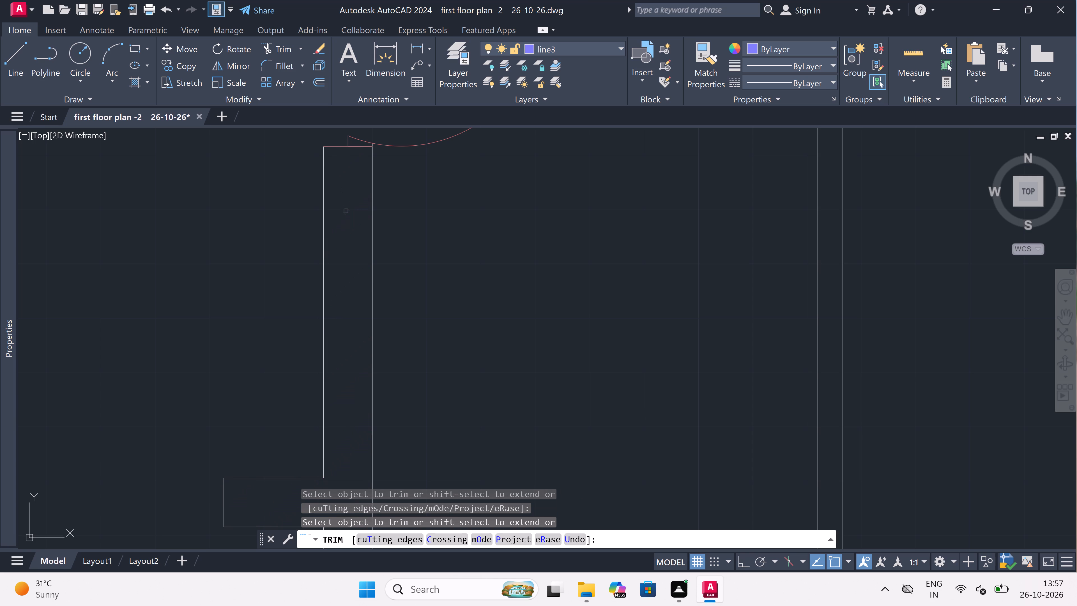
pyautogui.press('Escape')
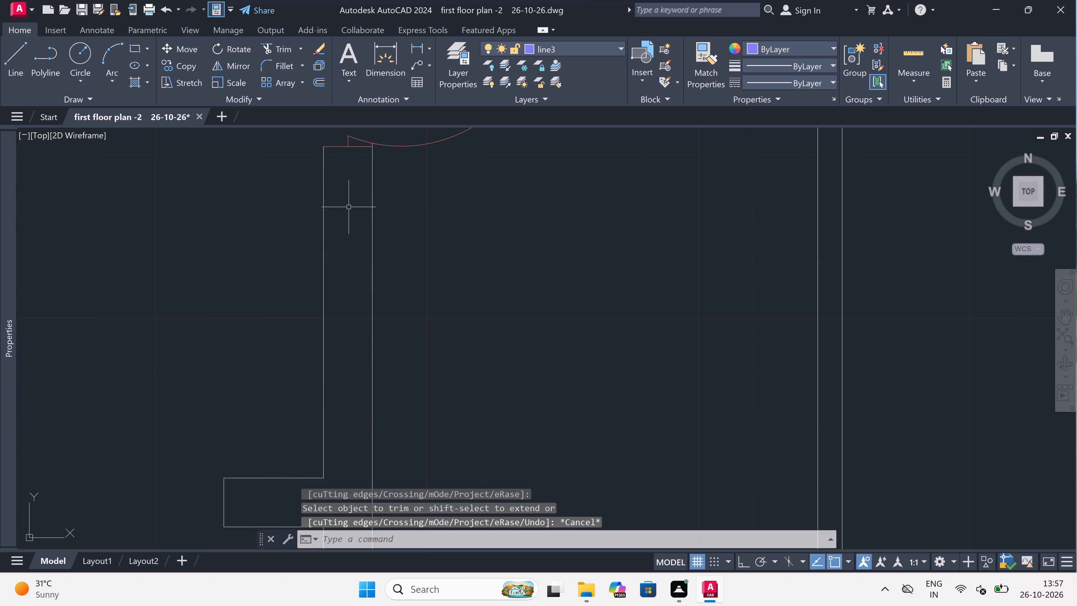
# On layer line4, draw two jamb lines joined by a 1'6" centre line with Ortho on, across the right dining room's outer wall below the door.
pyautogui.scroll(-3, 350, 205)
pyautogui.scroll(4, 347, 219)
pyautogui.scroll(-3, 347, 219)
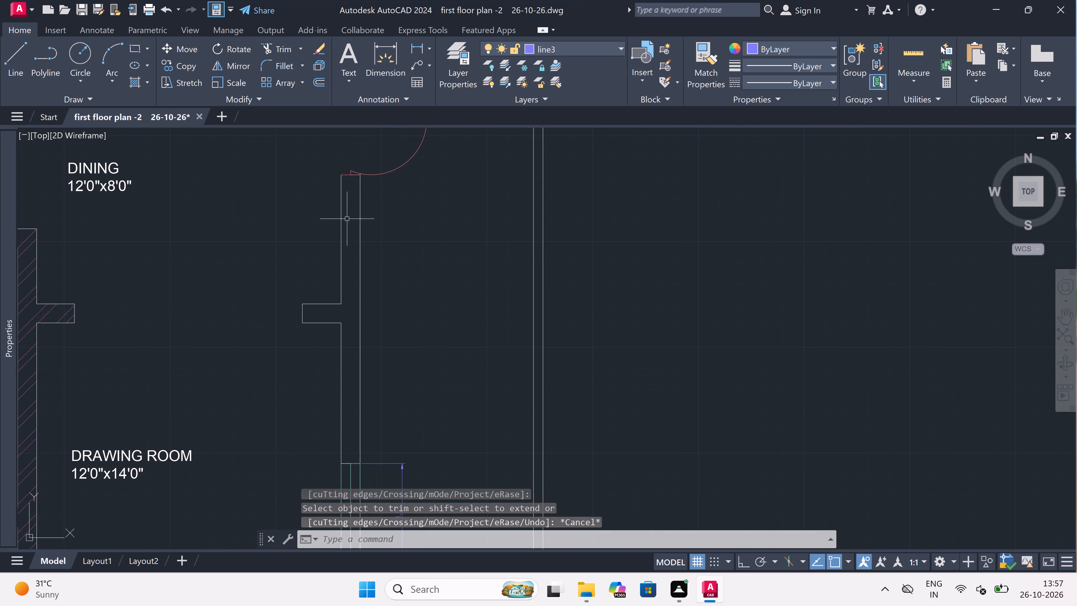
pyautogui.scroll(1, 347, 219)
pyautogui.write('l')
pyautogui.press('space')
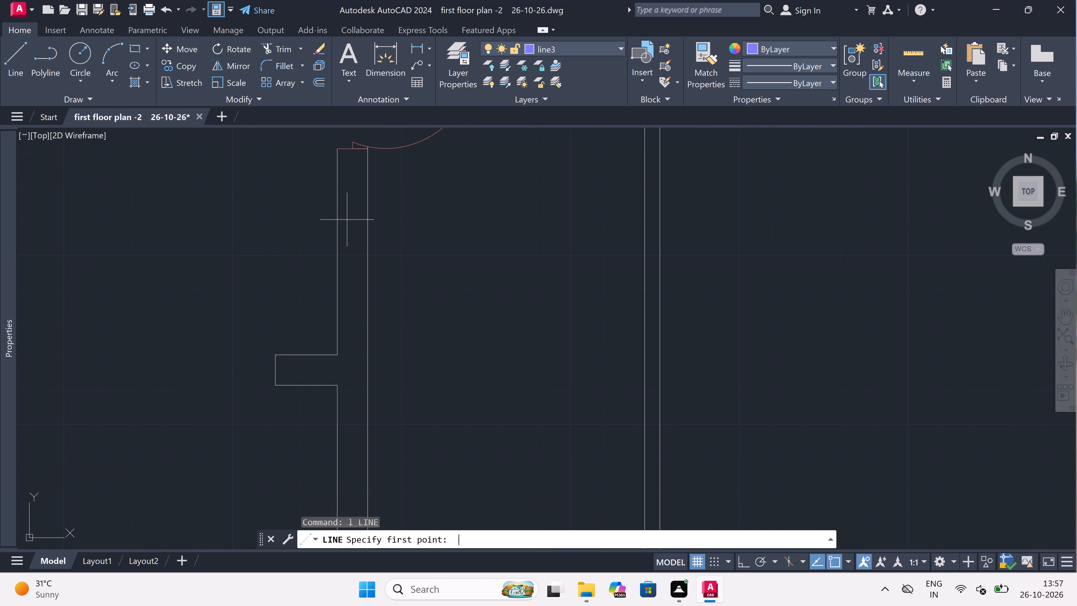
pyautogui.scroll(-7, 344, 205)
pyautogui.scroll(3, 344, 209)
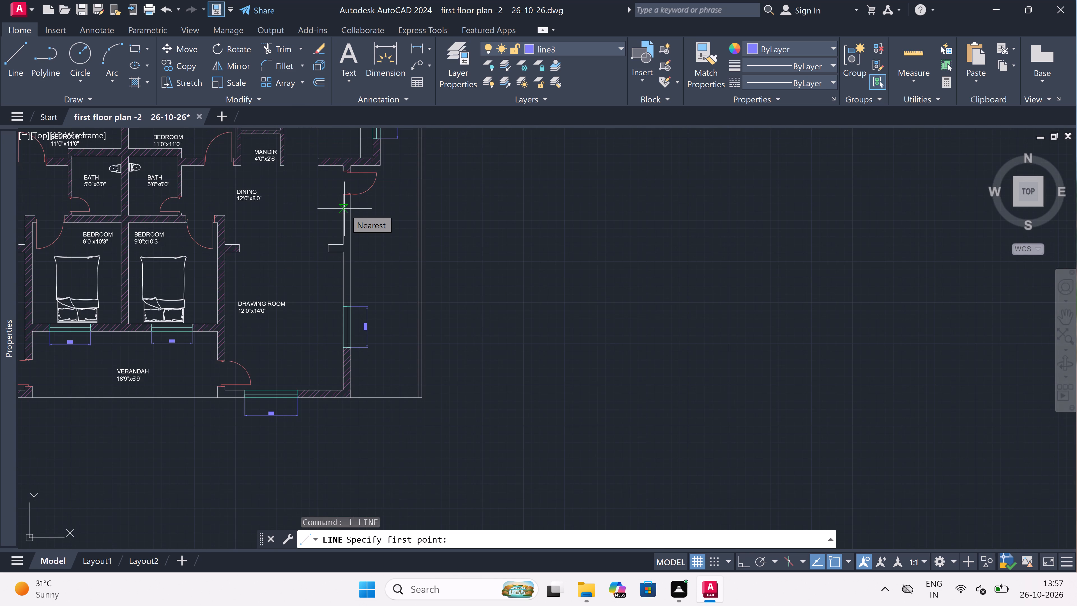
pyautogui.scroll(2, 344, 209)
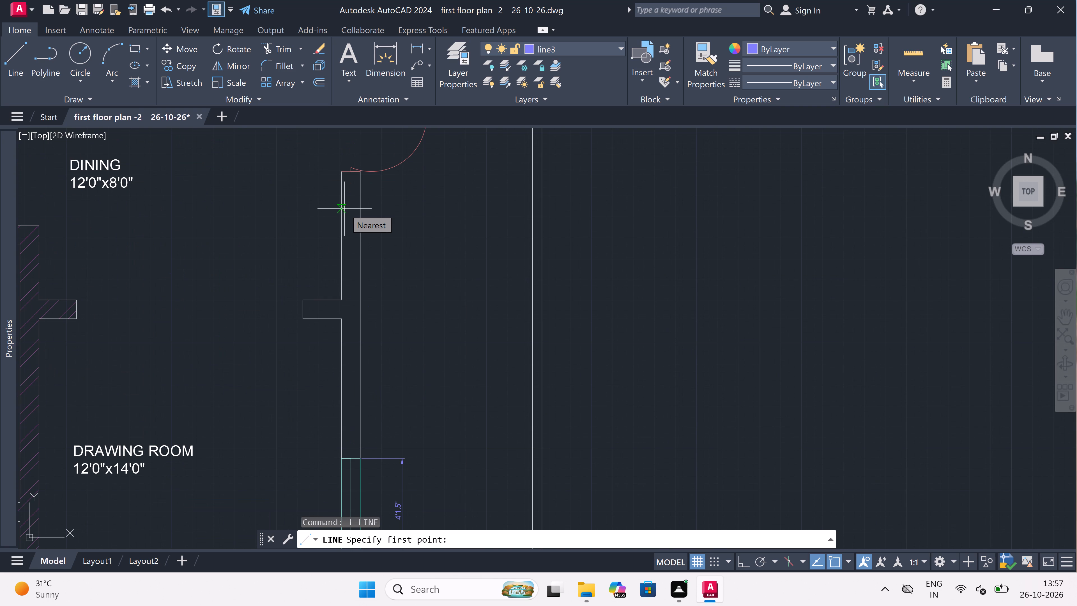
pyautogui.scroll(1, 344, 209)
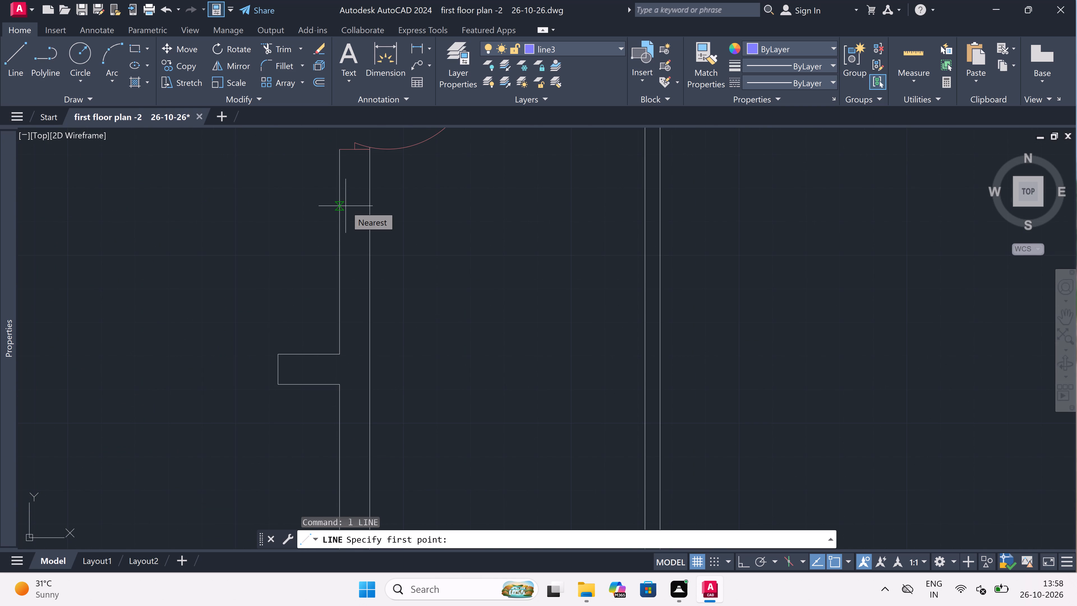
pyautogui.click(577, 43)
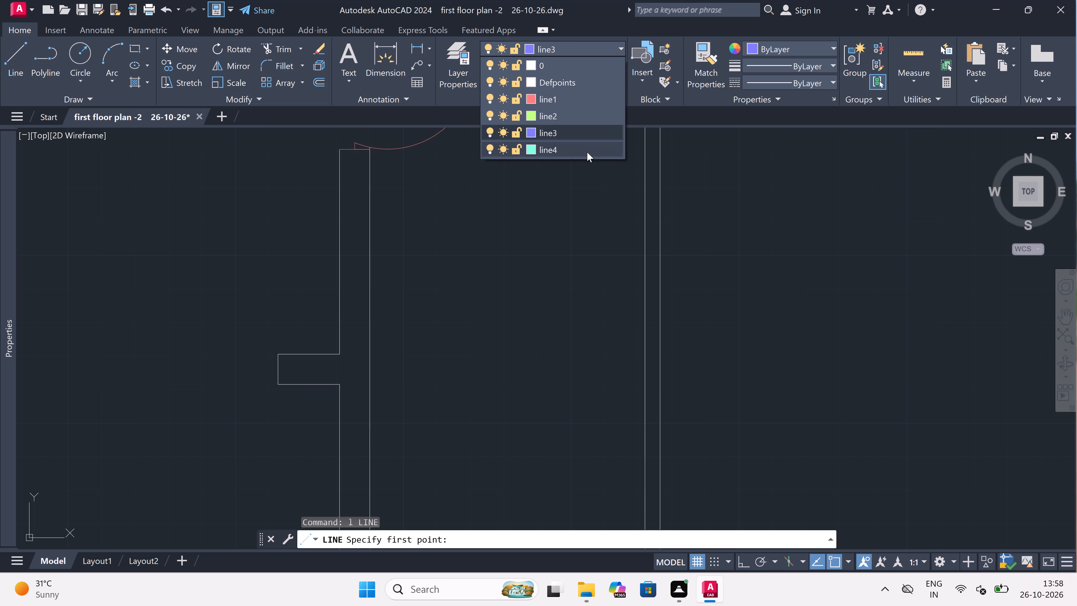
pyautogui.click(588, 152)
pyautogui.scroll(-4, 427, 303)
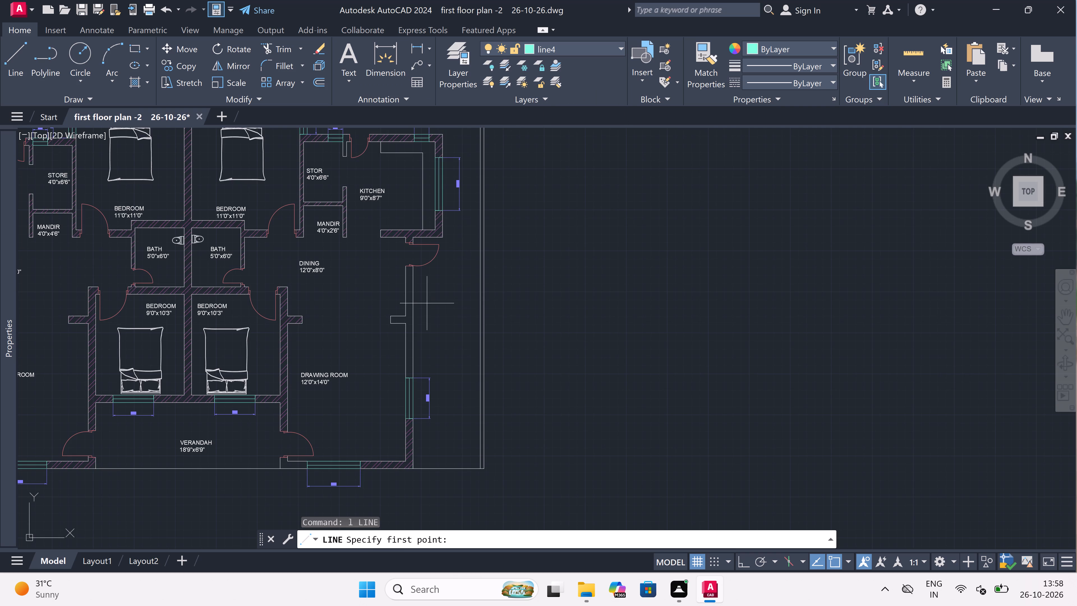
pyautogui.scroll(3, 409, 346)
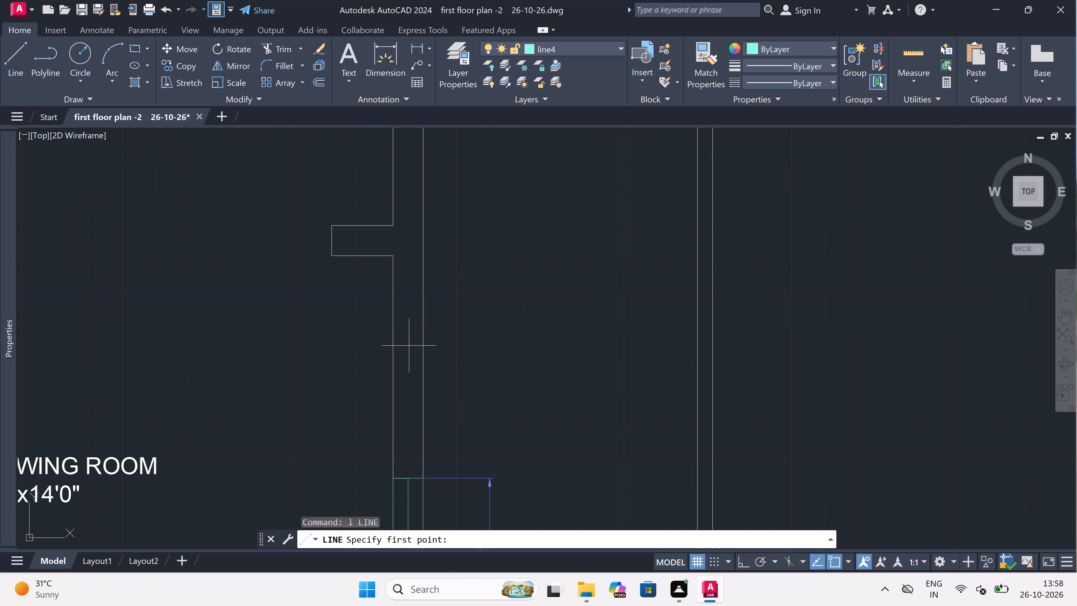
pyautogui.scroll(-3, 408, 333)
pyautogui.scroll(3, 407, 250)
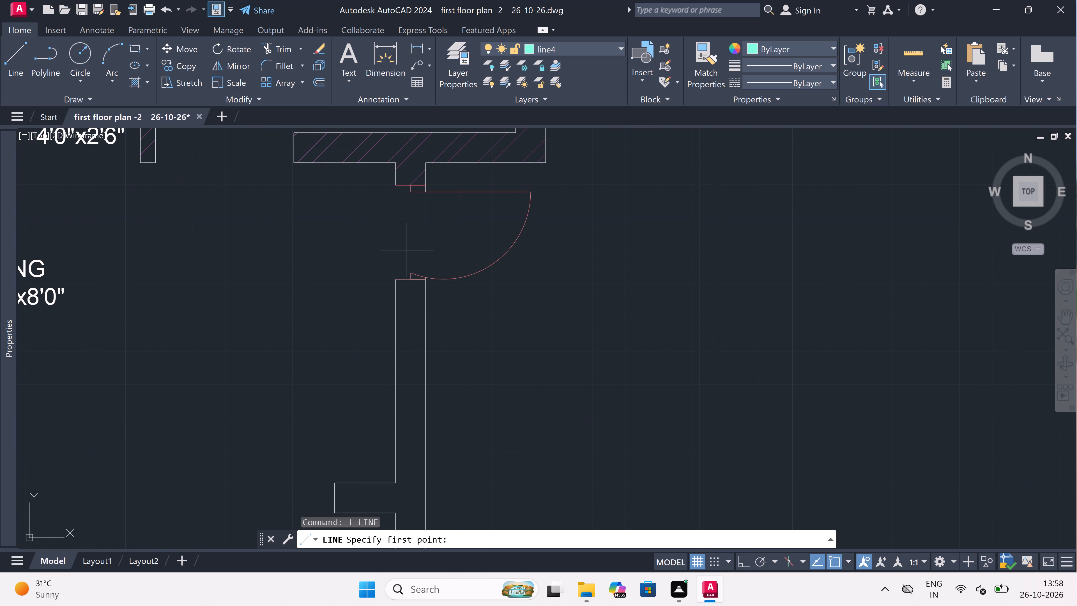
pyautogui.scroll(1, 406, 258)
pyautogui.scroll(-2, 399, 281)
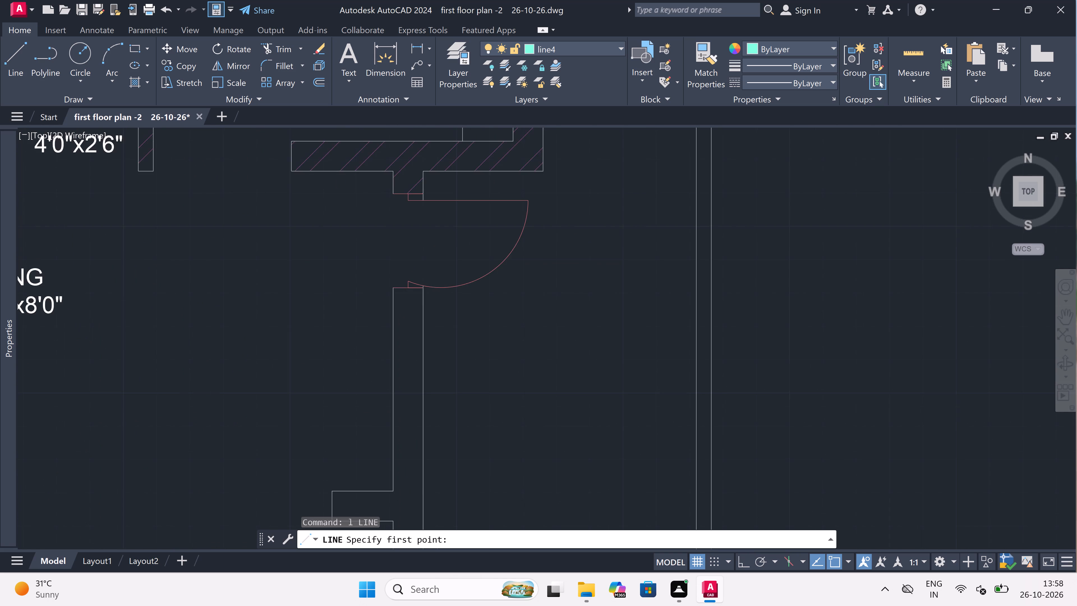
pyautogui.scroll(3, 391, 320)
pyautogui.scroll(-2, 390, 353)
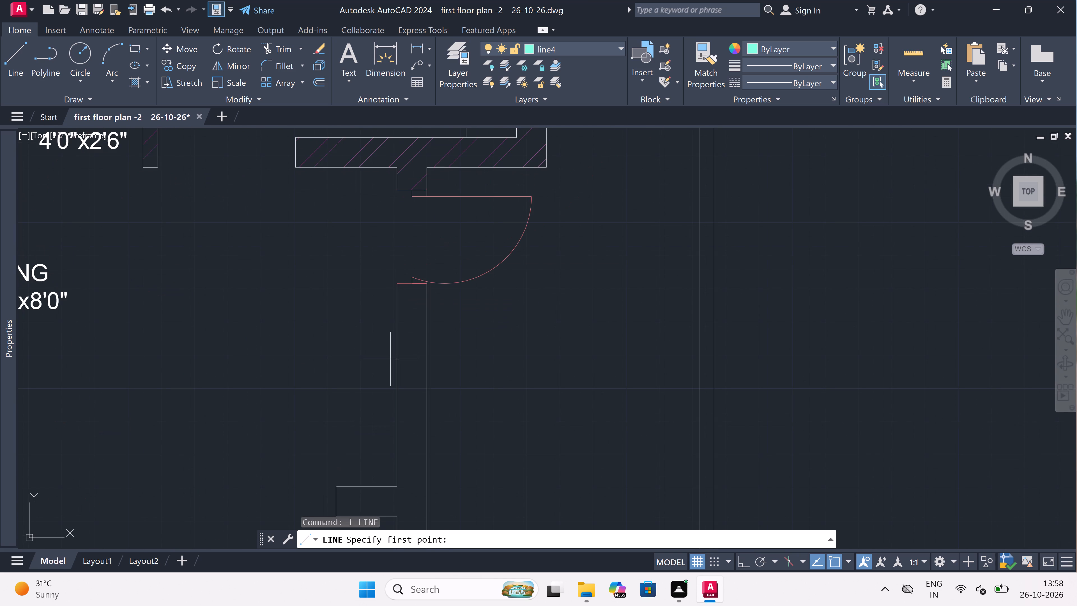
pyautogui.scroll(1, 394, 380)
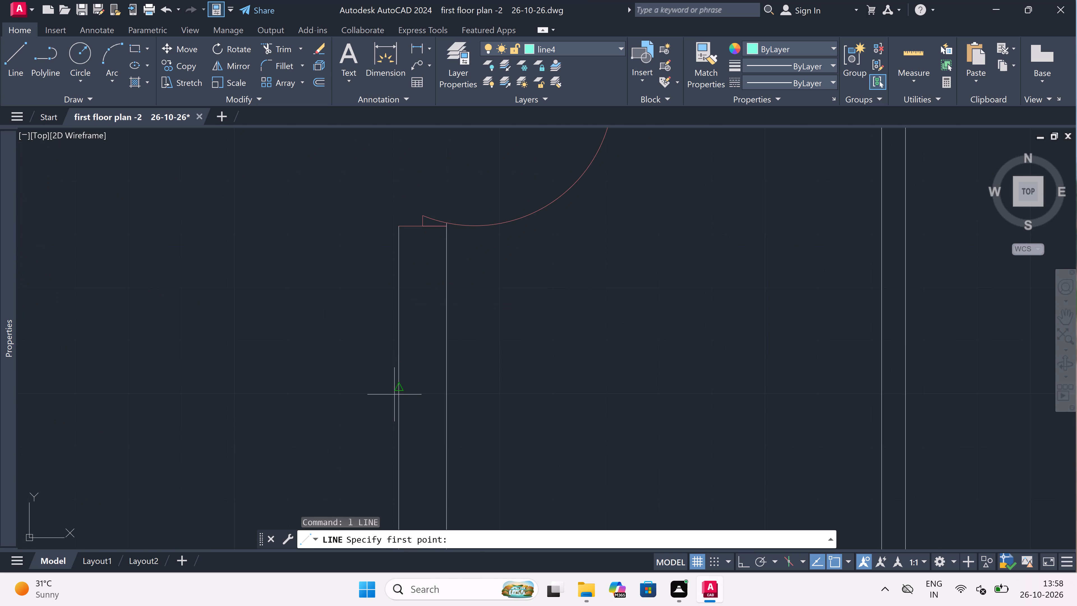
pyautogui.moveTo(395, 402); pyautogui.dragTo(402, 402)
pyautogui.click(443, 400)
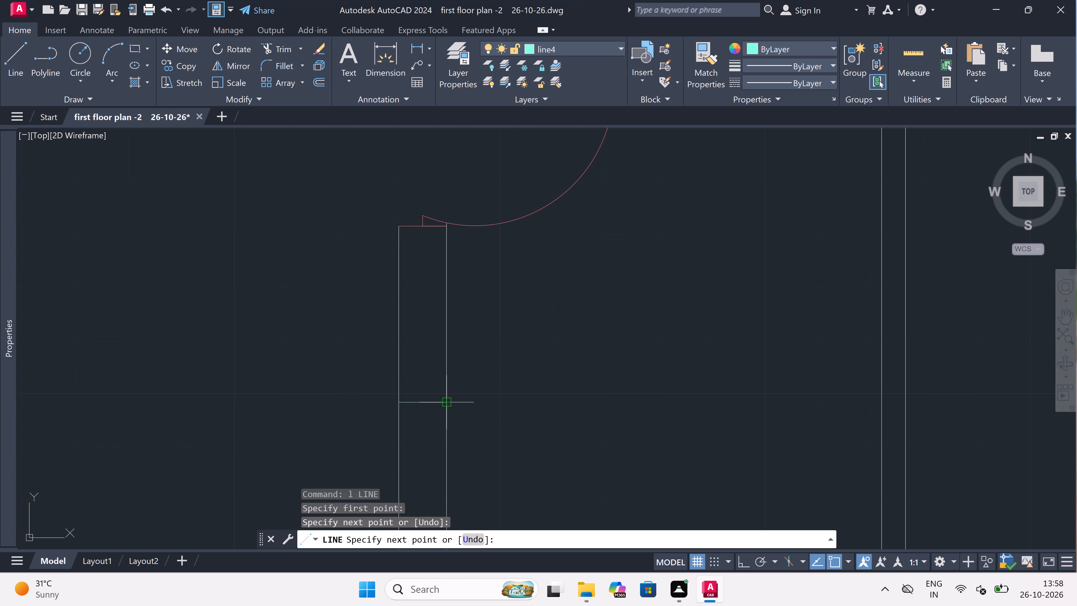
pyautogui.moveTo(422, 400); pyautogui.dragTo(423, 390)
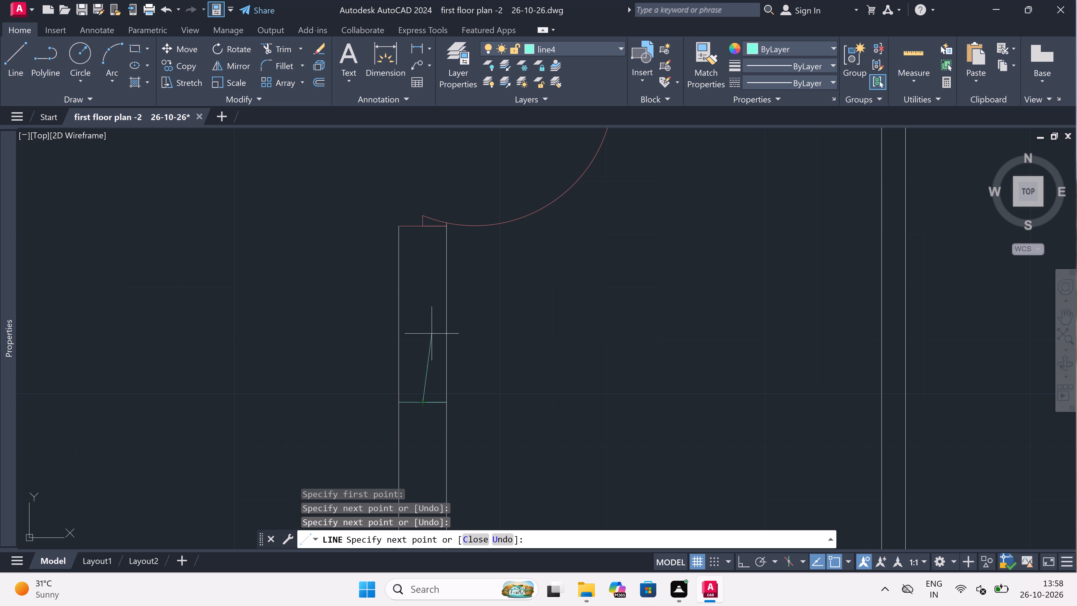
pyautogui.press('F8')
pyautogui.write('1\'6"')
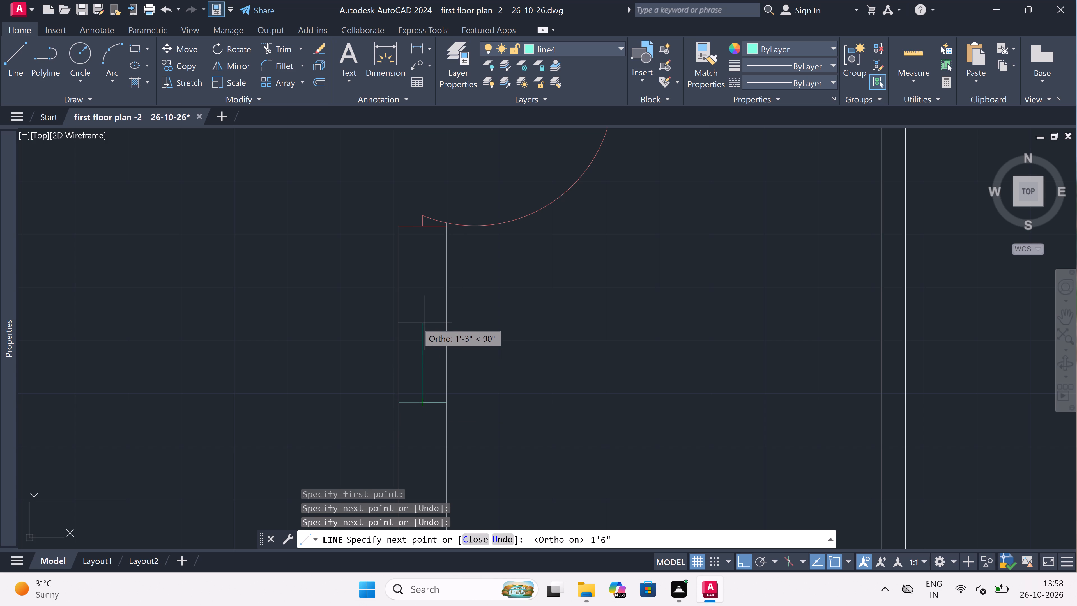
pyautogui.press('space')
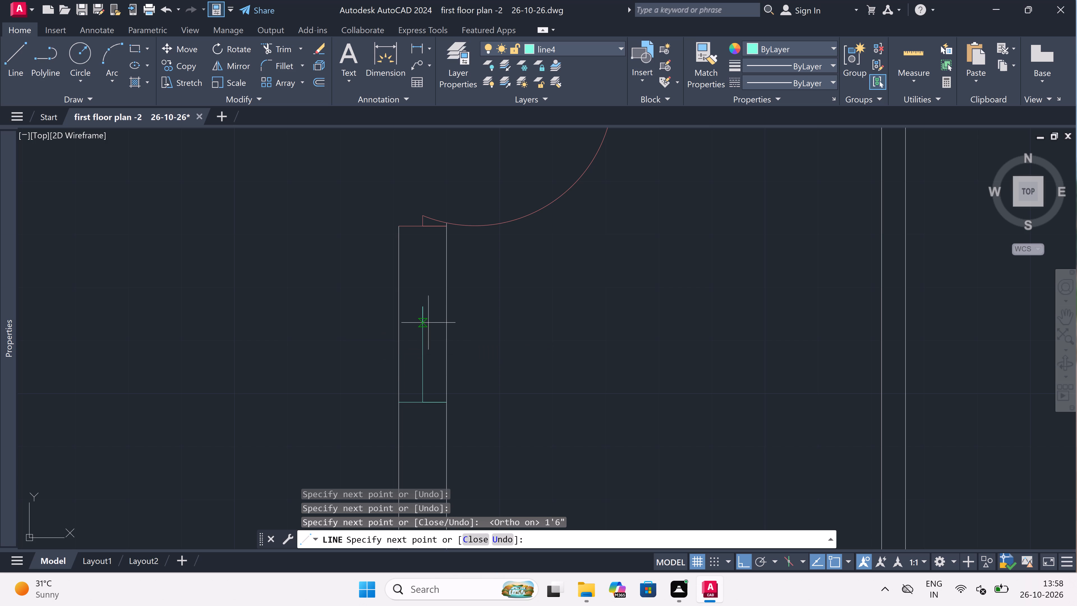
pyautogui.click(447, 301)
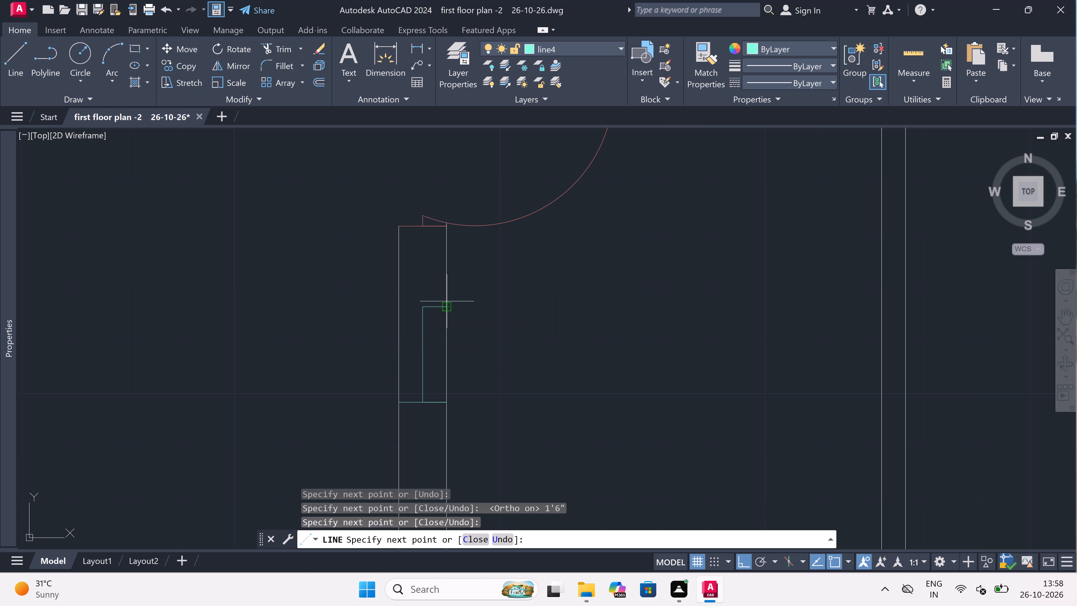
pyautogui.click(399, 310)
pyautogui.press('Escape')
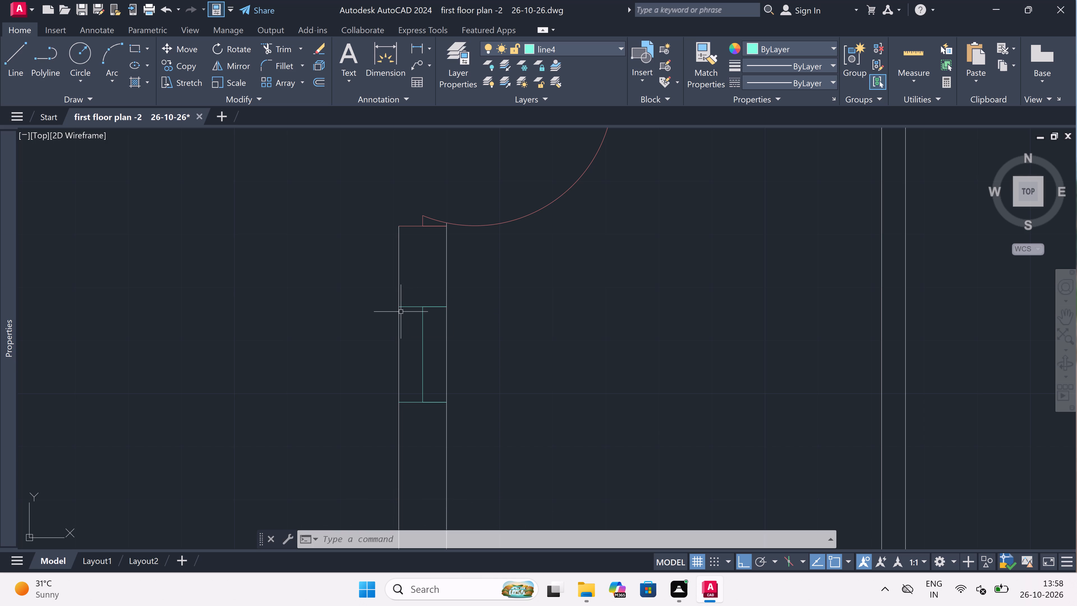
# Trim both wall face lines between the two jamb lines of the right dining room's new window.
pyautogui.write('tr')
pyautogui.press('space')
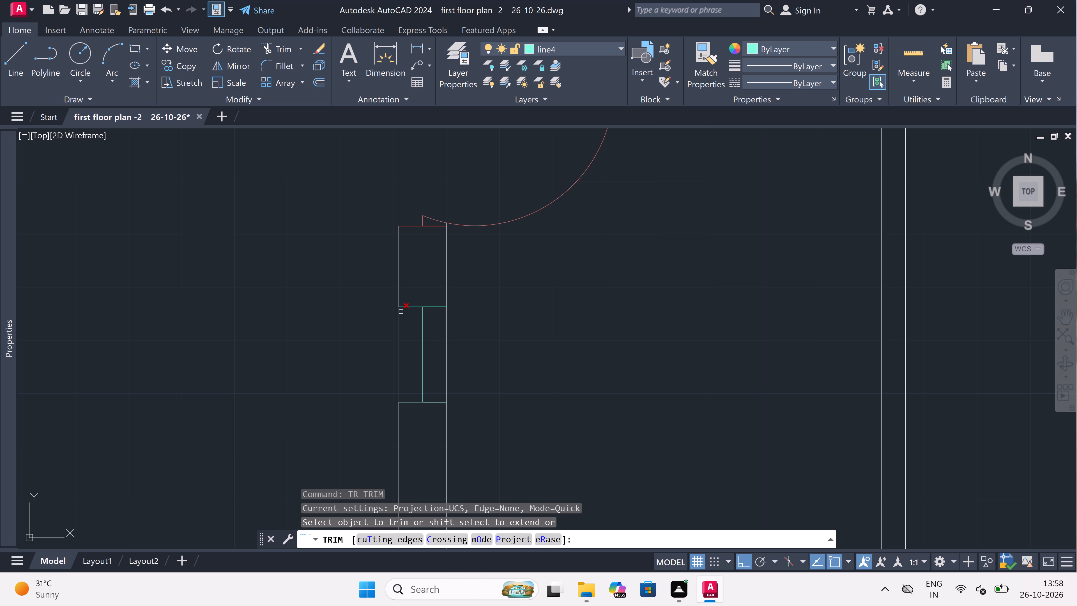
pyautogui.click(400, 328)
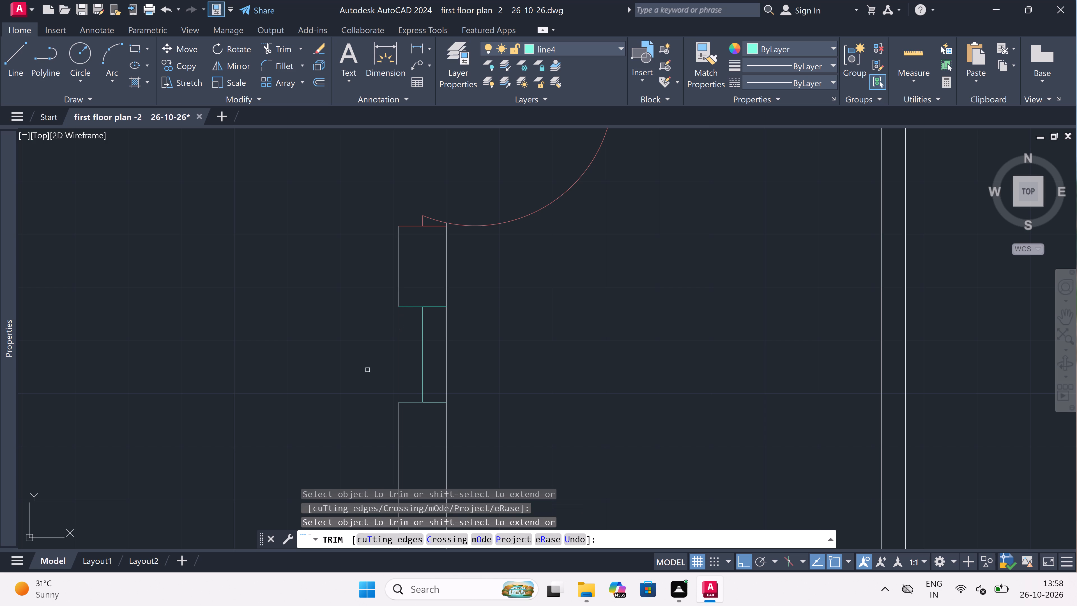
pyautogui.click(429, 341)
pyautogui.click(501, 366)
pyautogui.press('Escape')
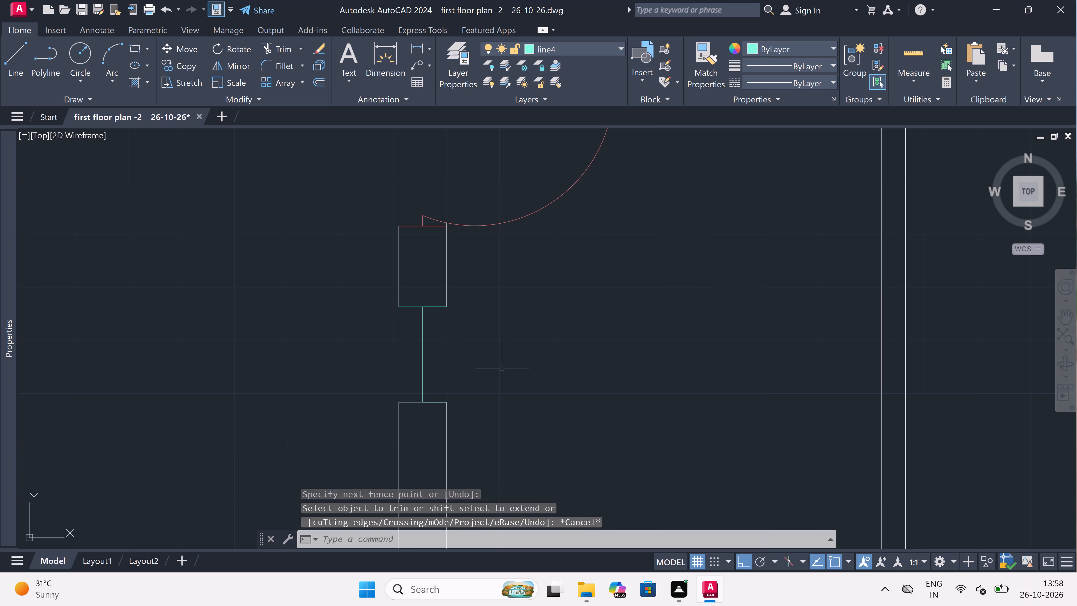
# Draw the inner and outer face lines between the jambs of the right dining room's new window on layer line4.
pyautogui.write('l')
pyautogui.press('space')
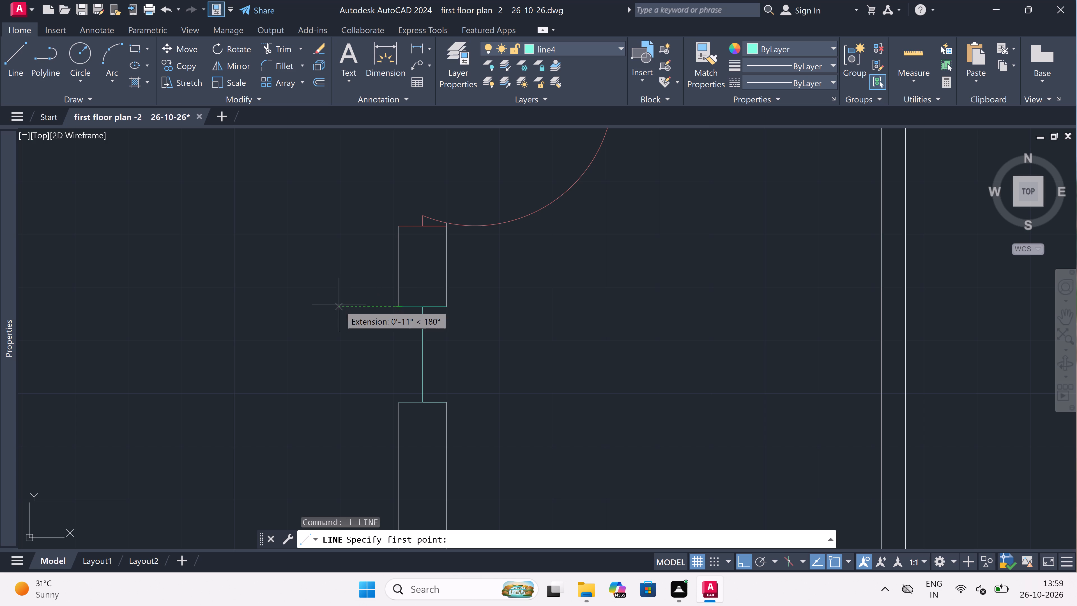
pyautogui.click(395, 310)
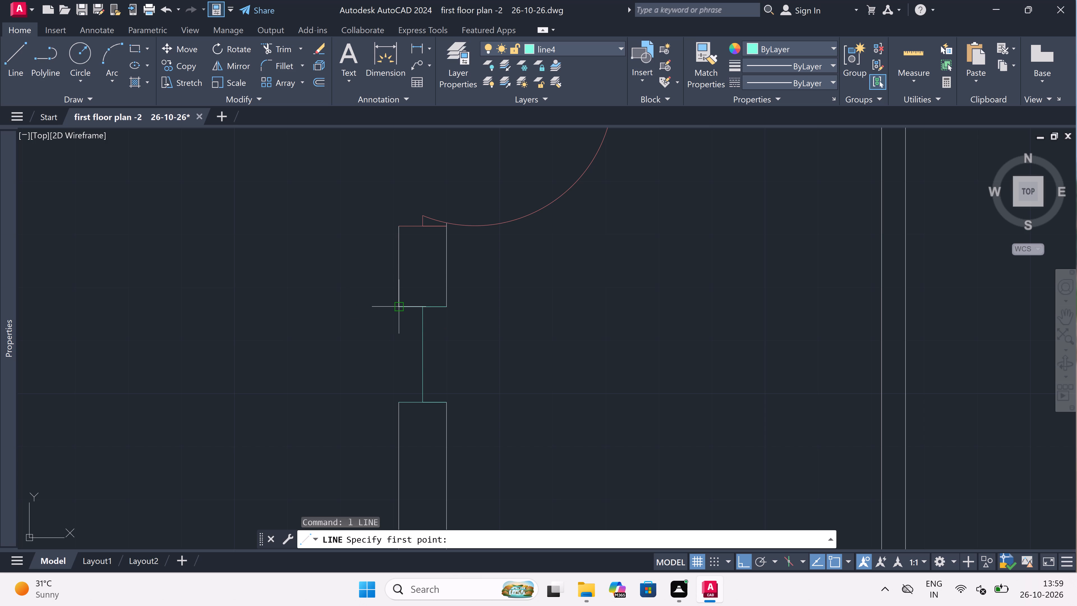
pyautogui.click(399, 407)
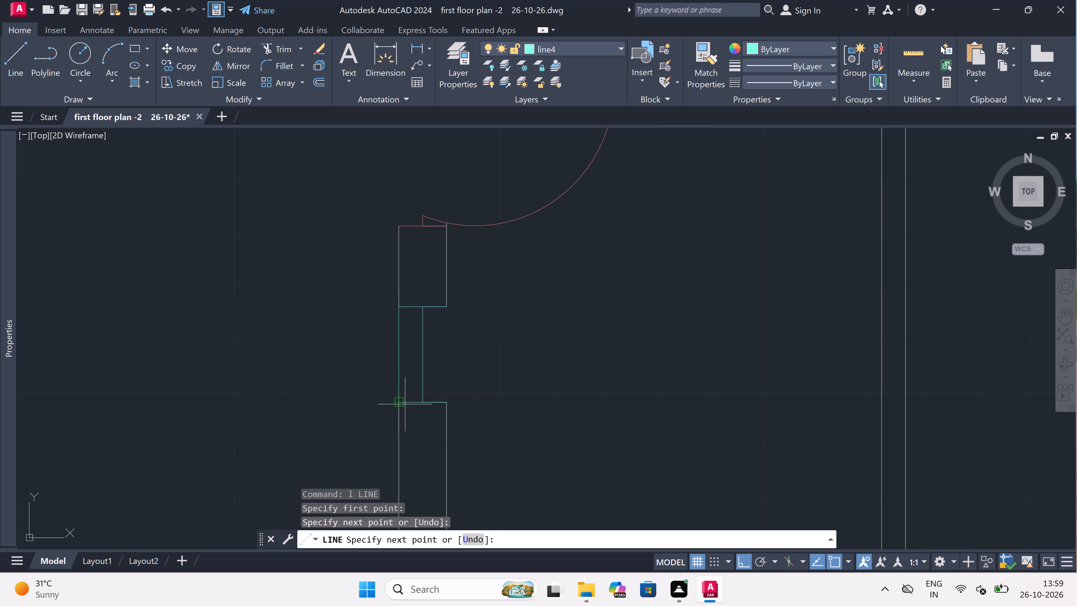
pyautogui.press('Escape')
pyautogui.press('space')
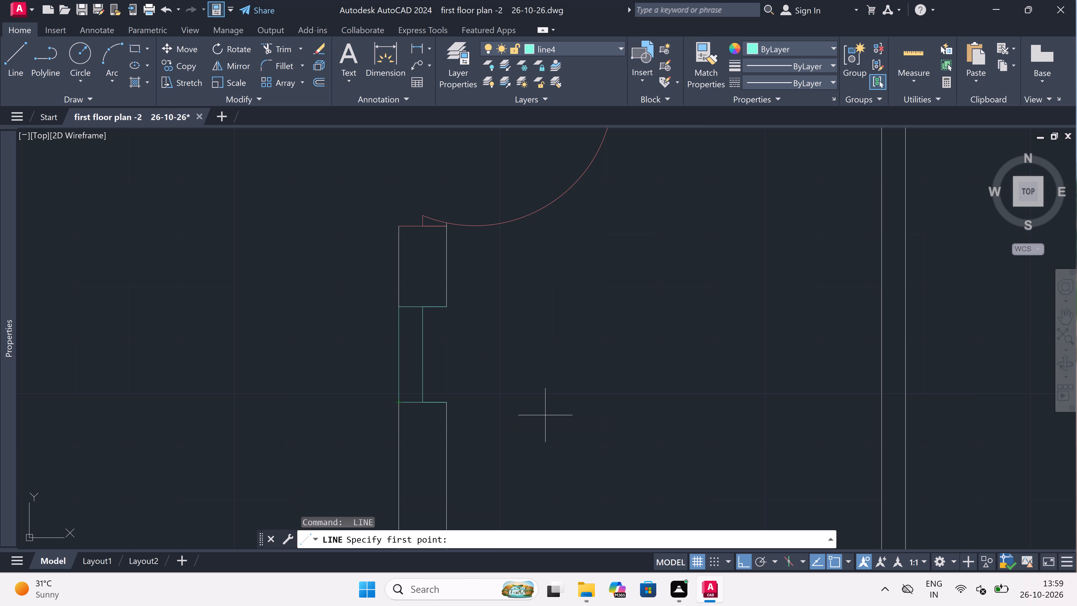
pyautogui.click(443, 401)
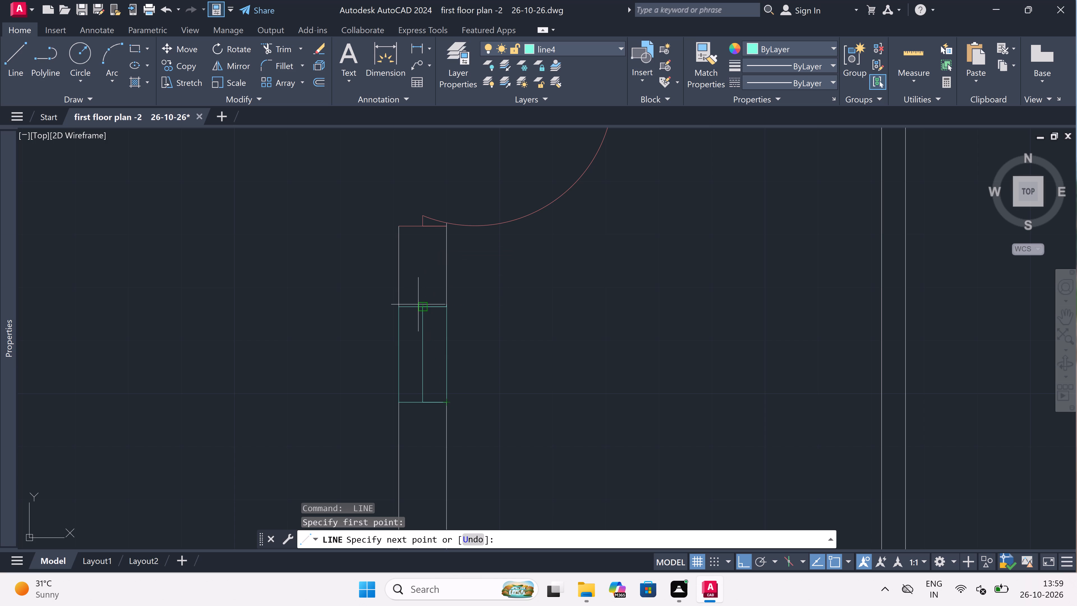
pyautogui.click(446, 302)
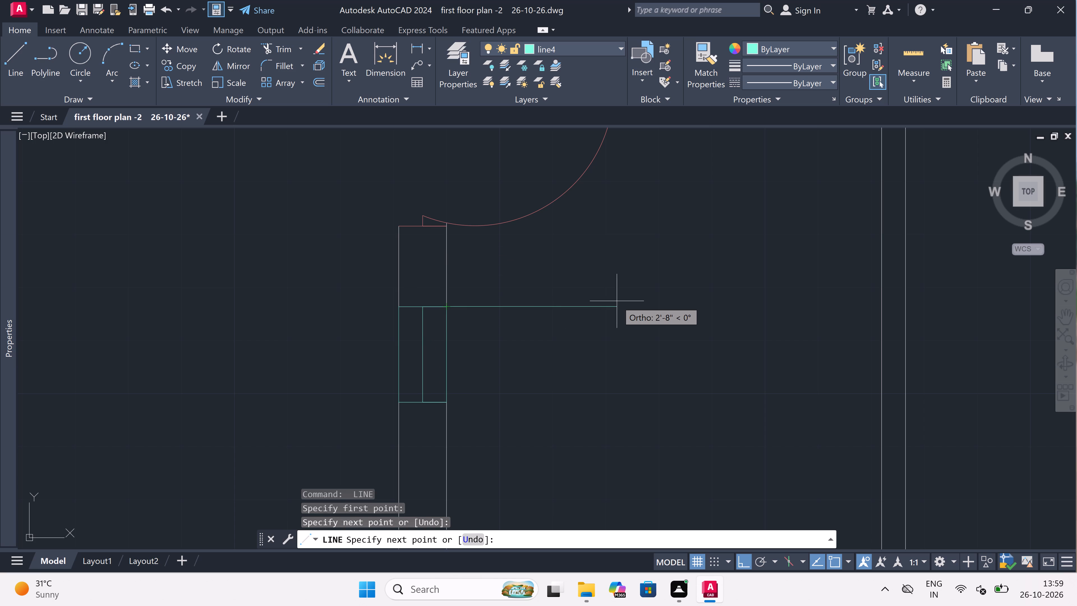
pyautogui.press('Escape')
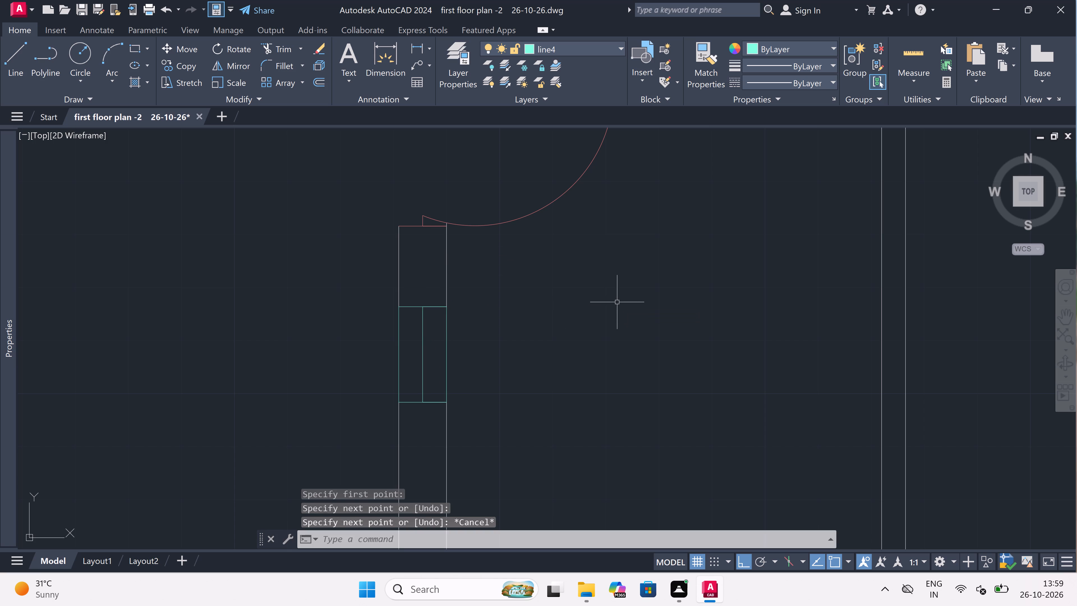
# Hatch the right unit's outer wall above and below the new dining window, including the short wall stub, with the ANSI32 pattern.
pyautogui.scroll(-3, 516, 297)
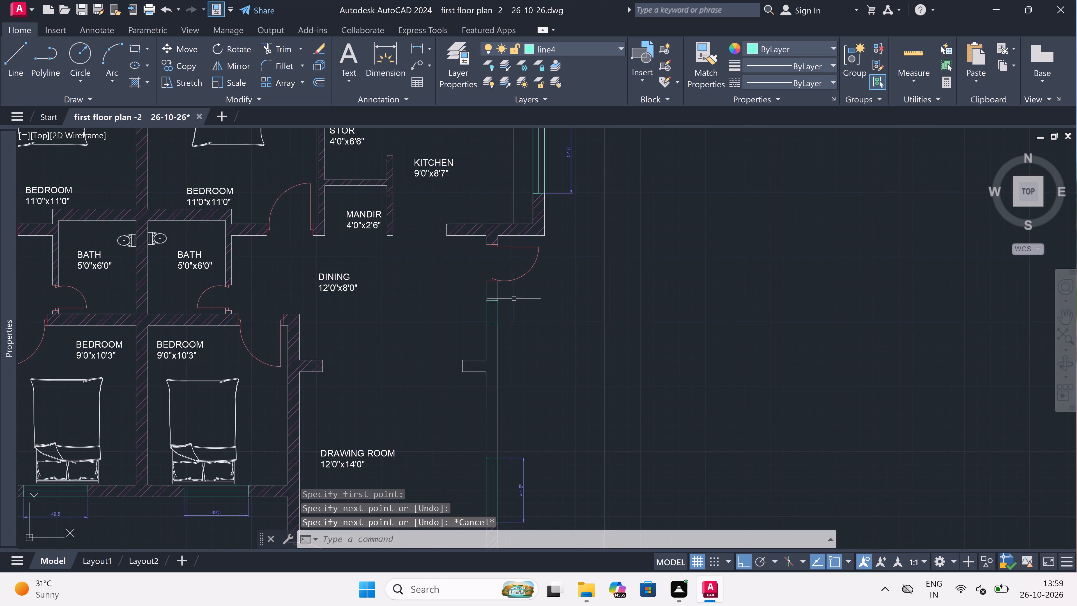
pyautogui.scroll(2, 514, 299)
pyautogui.scroll(-4, 509, 306)
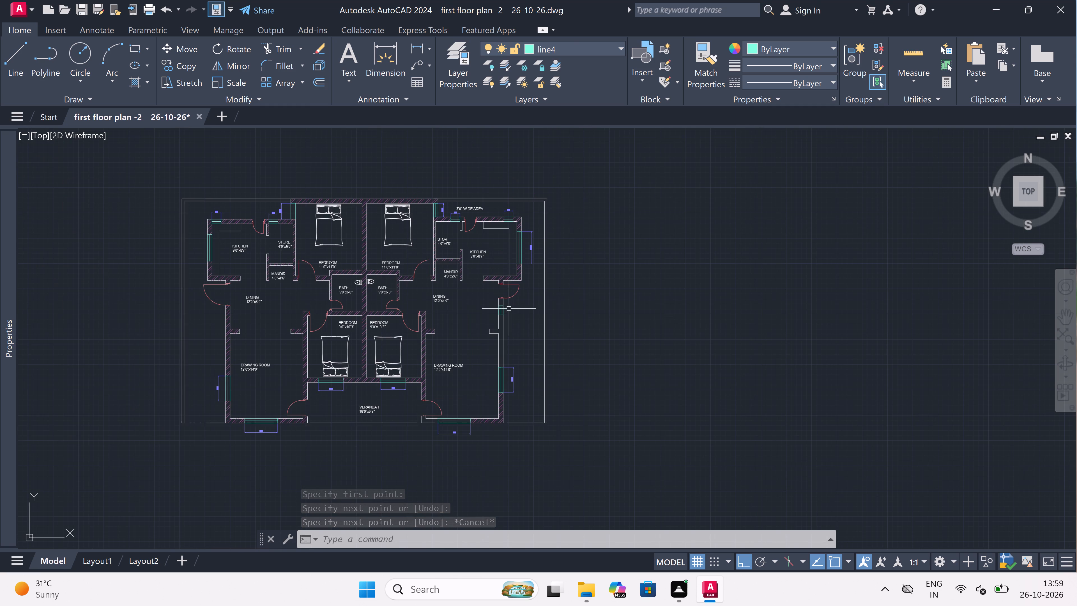
pyautogui.scroll(3, 504, 360)
pyautogui.scroll(-4, 523, 293)
pyautogui.scroll(4, 527, 274)
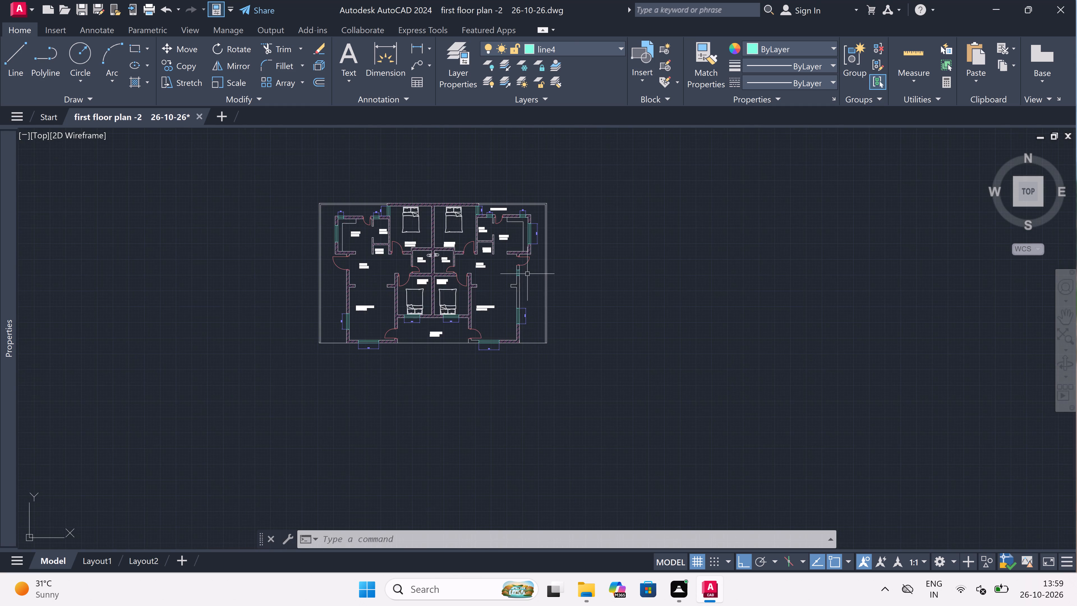
pyautogui.write('h')
pyautogui.press('space')
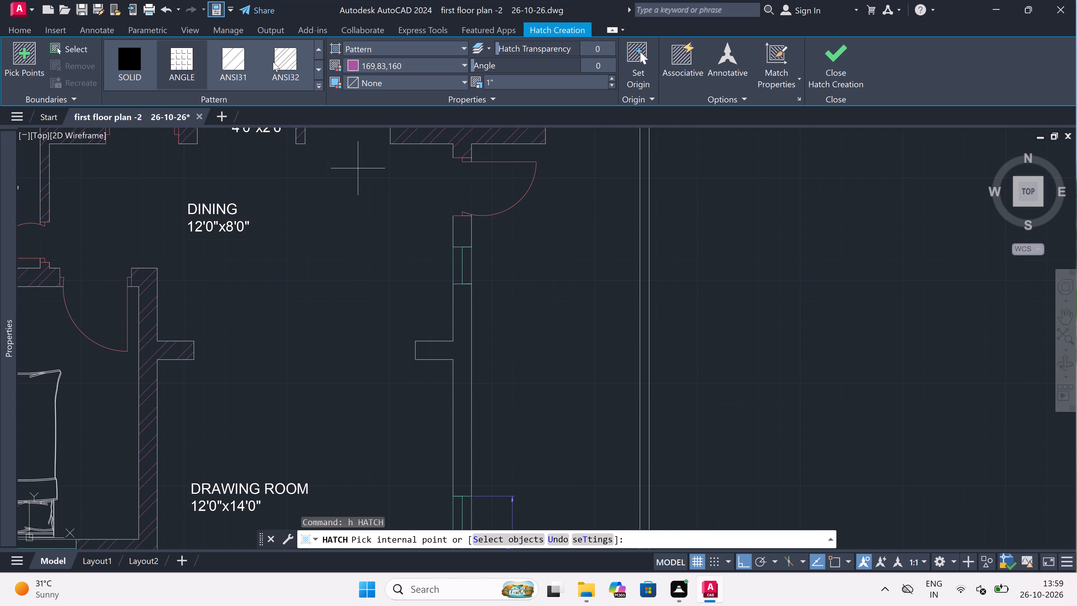
pyautogui.click(287, 58)
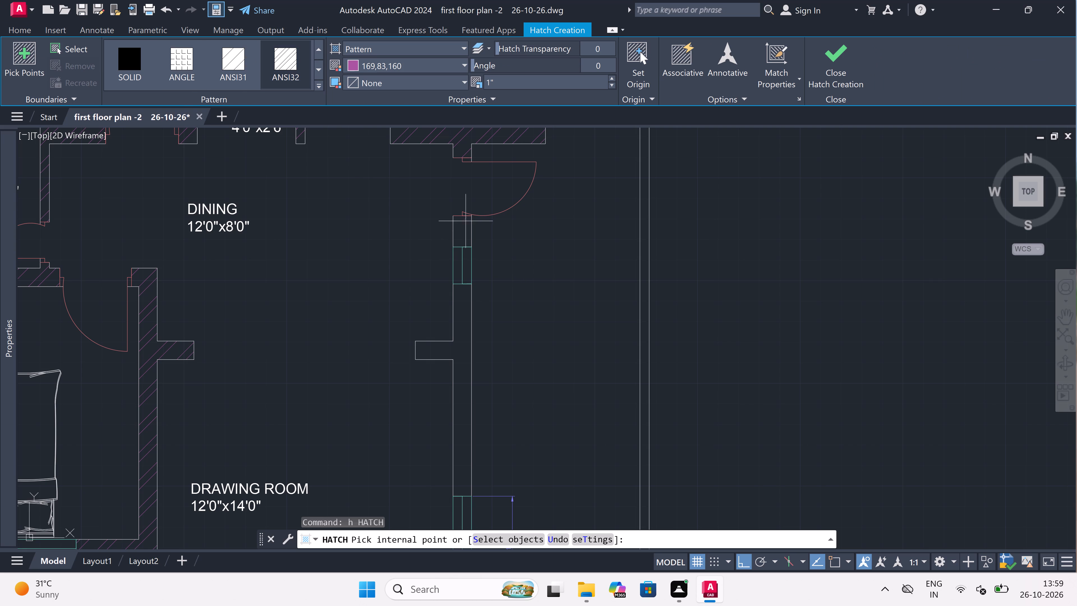
pyautogui.click(464, 226)
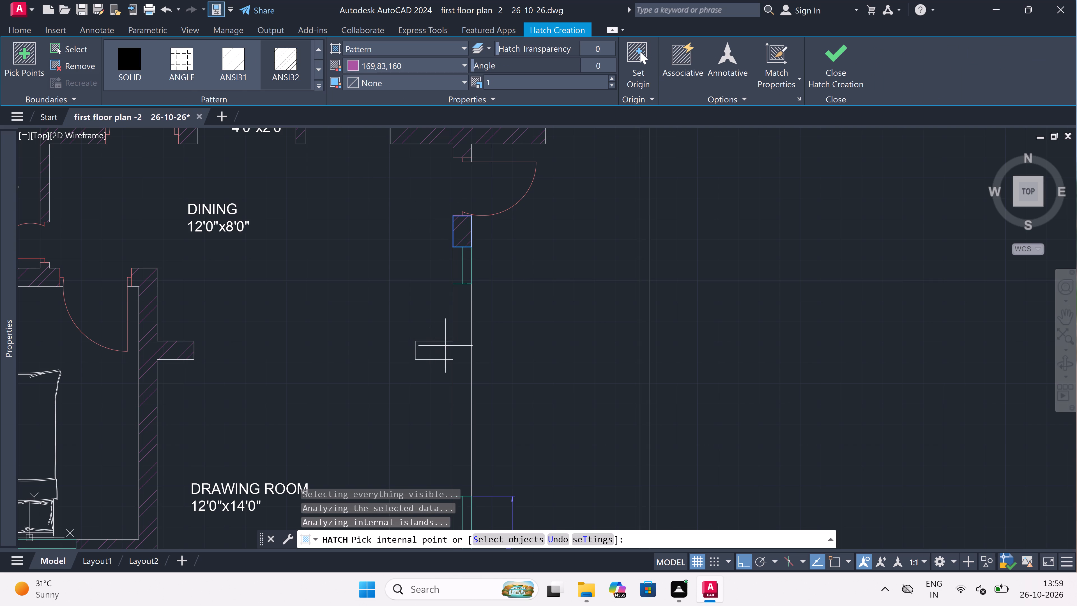
pyautogui.click(445, 344)
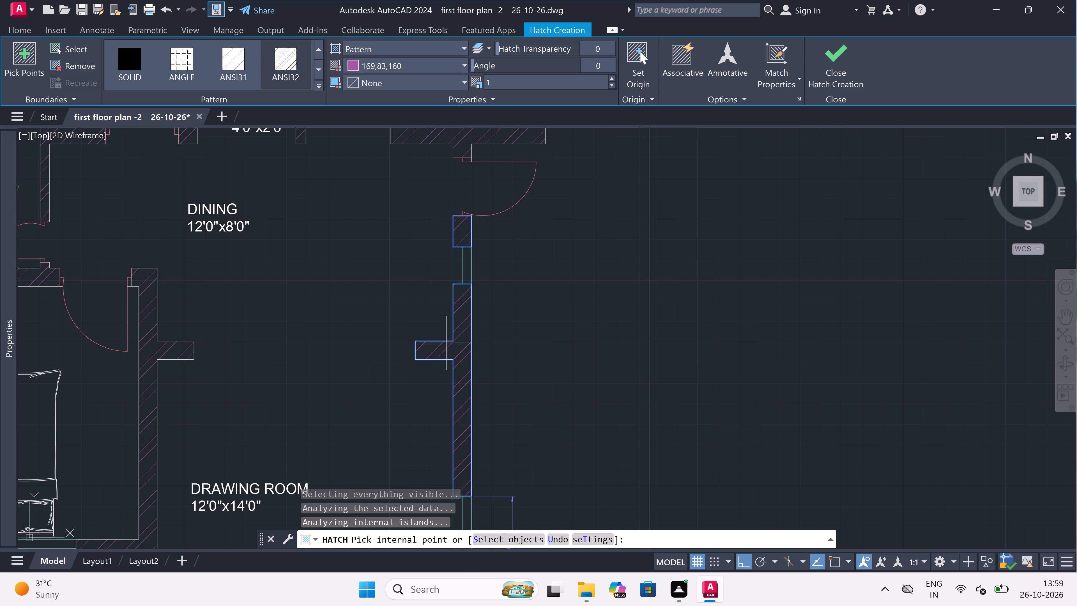
pyautogui.press('Escape')
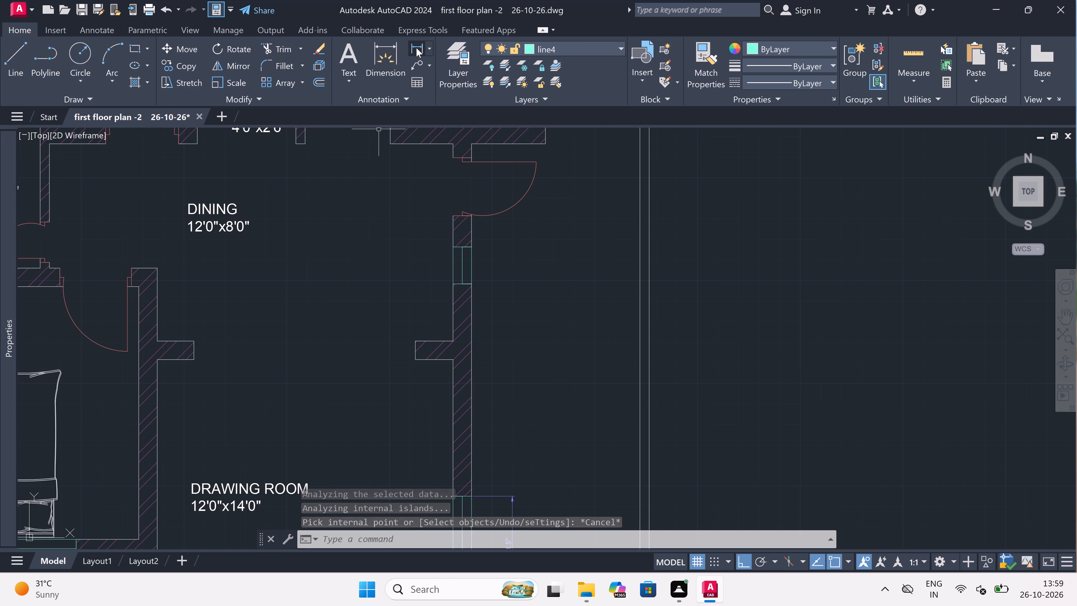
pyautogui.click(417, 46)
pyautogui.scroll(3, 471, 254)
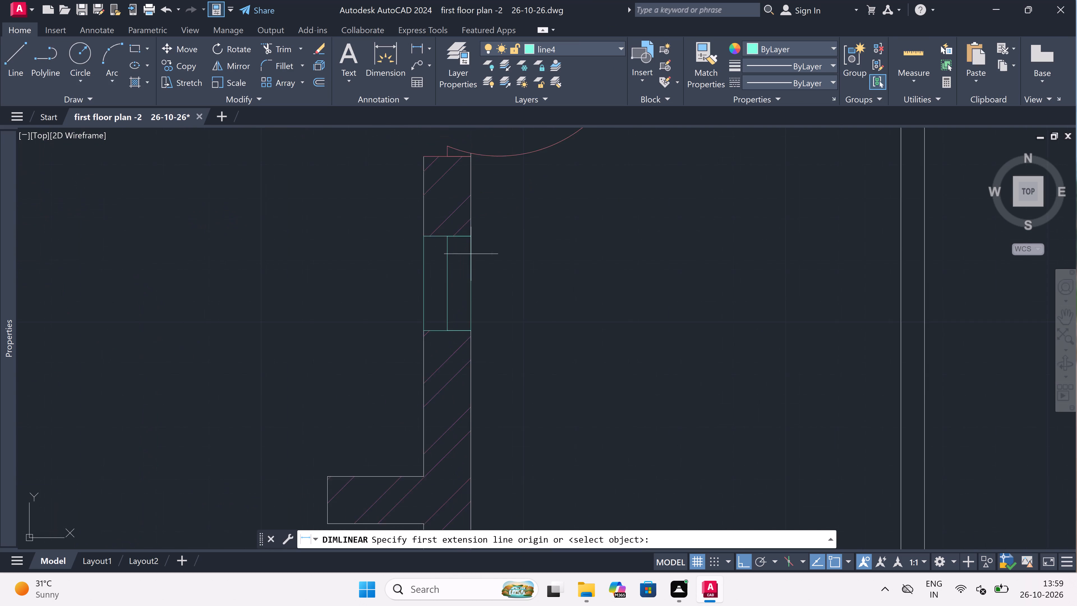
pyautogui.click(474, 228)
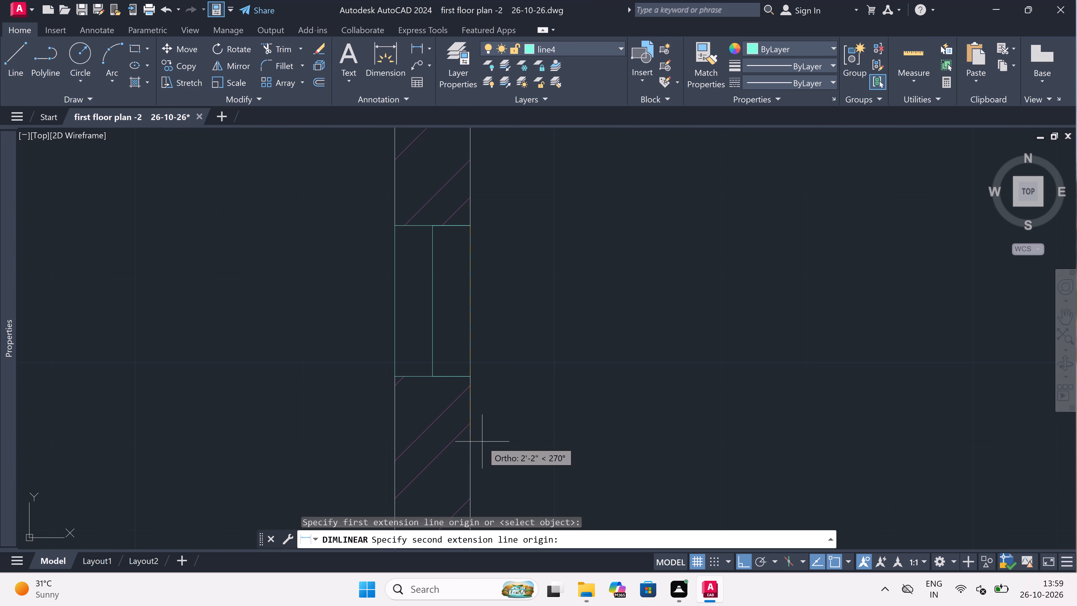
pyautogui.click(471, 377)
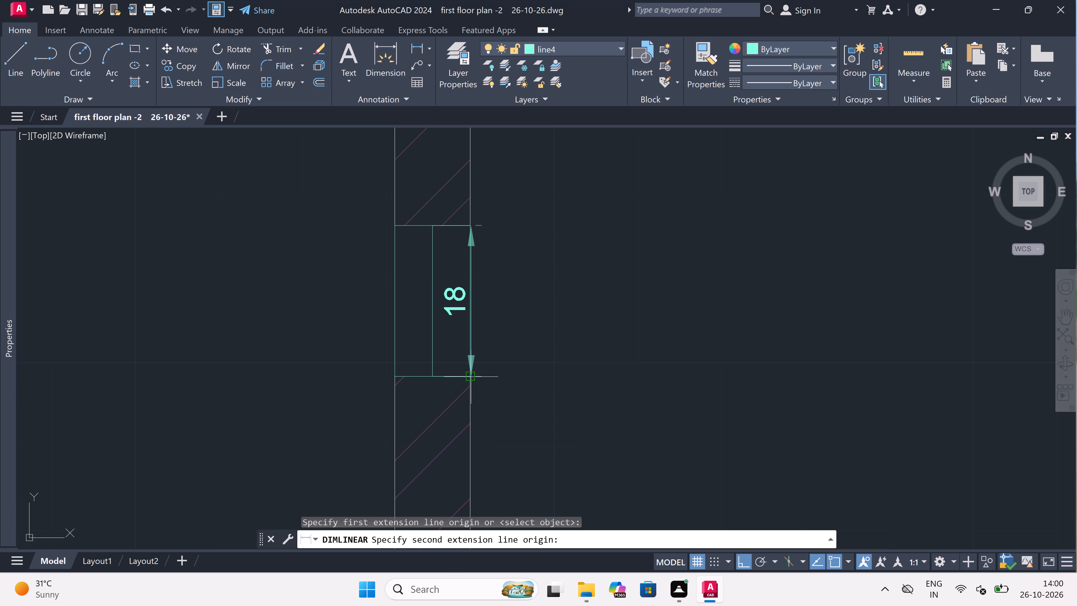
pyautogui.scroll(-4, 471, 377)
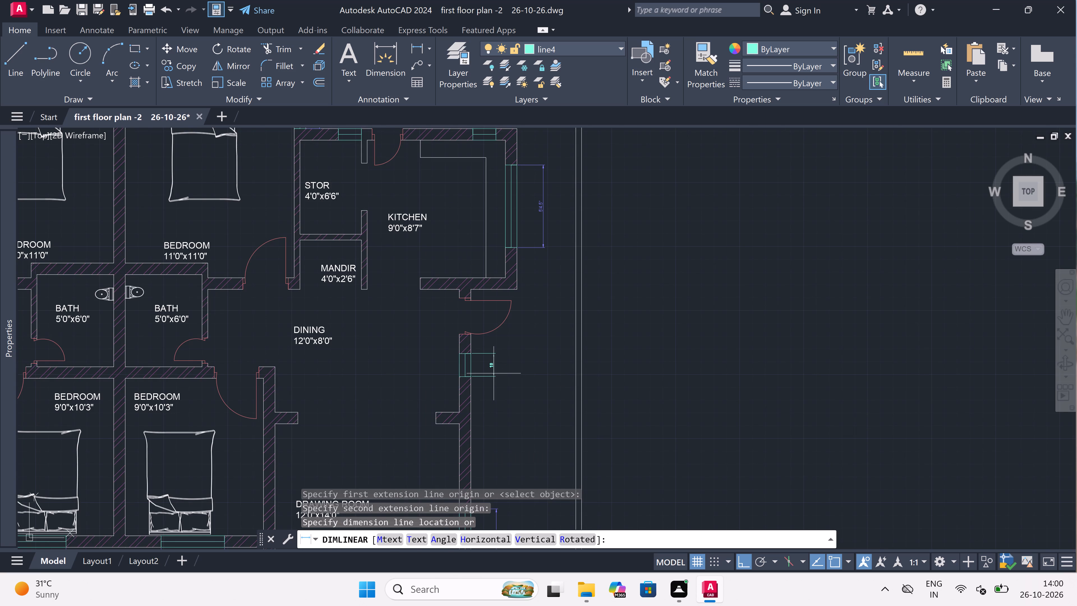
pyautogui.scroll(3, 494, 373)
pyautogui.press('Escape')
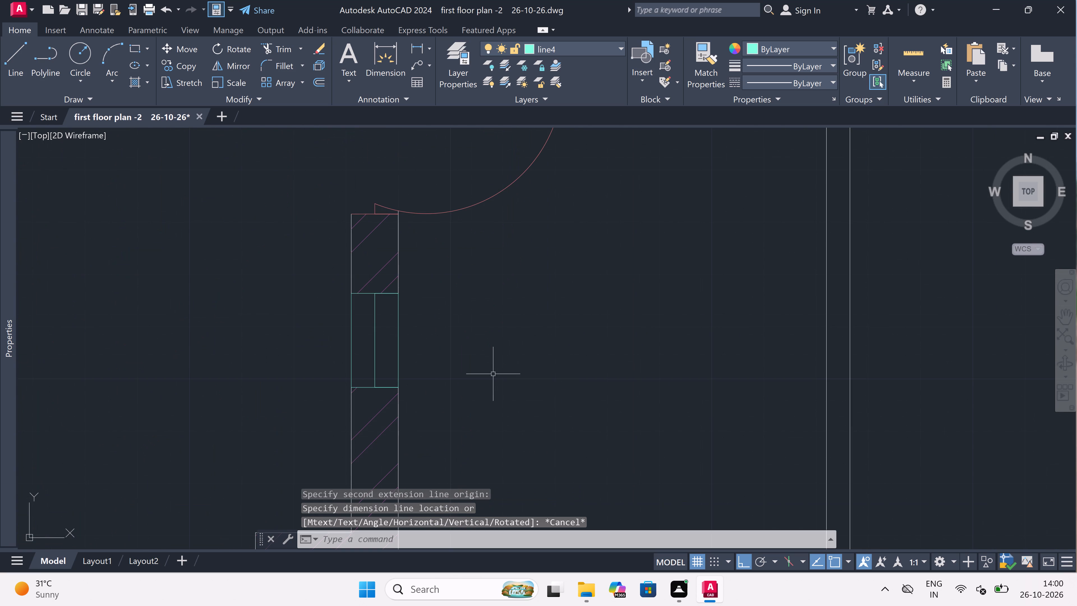
# Make line3 the current layer and add a vertical linear dimension outside the right dining room's new window, between its jambs.
pyautogui.click(563, 44)
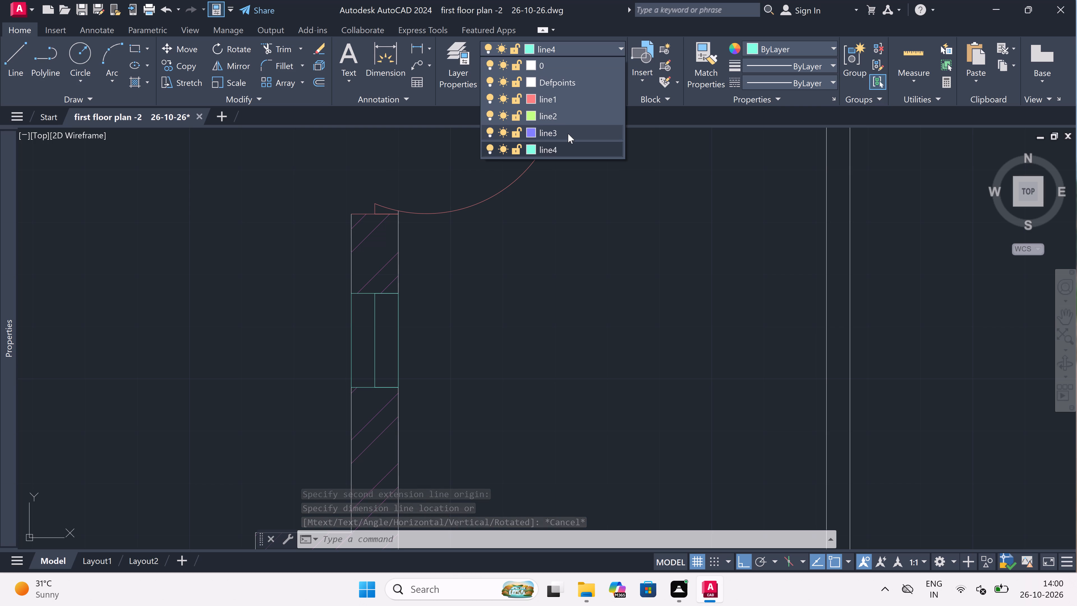
pyautogui.scroll(-3, 568, 136)
pyautogui.click(570, 132)
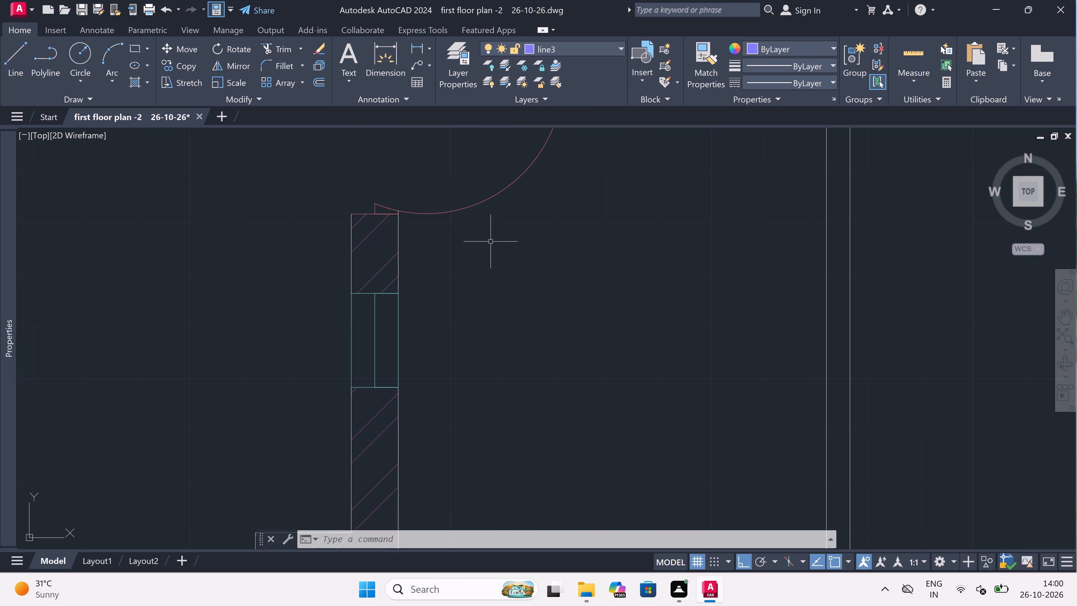
pyautogui.press('space')
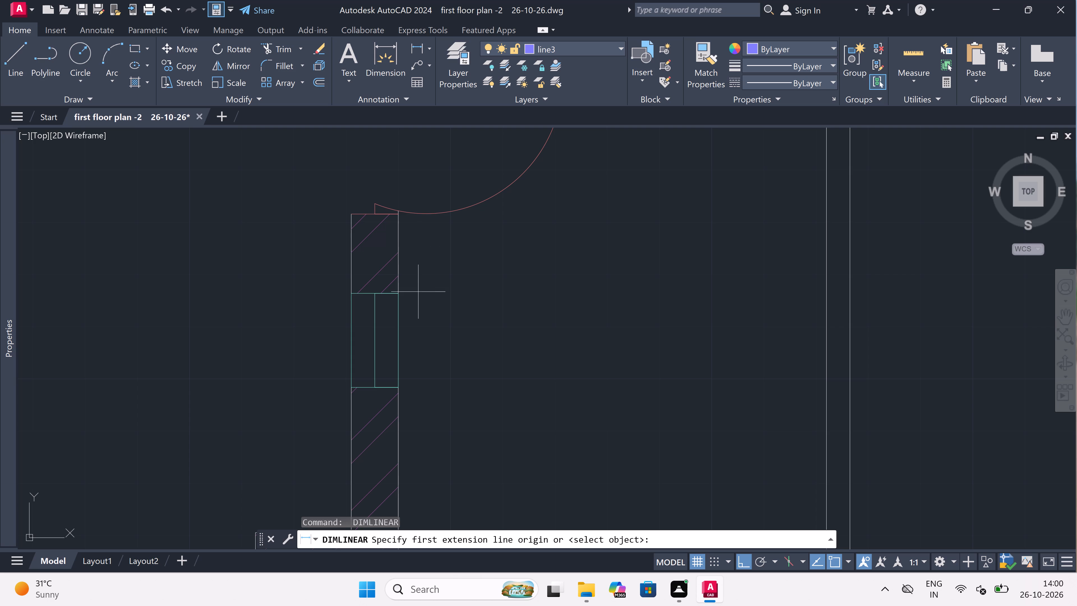
pyautogui.moveTo(402, 291); pyautogui.dragTo(404, 302)
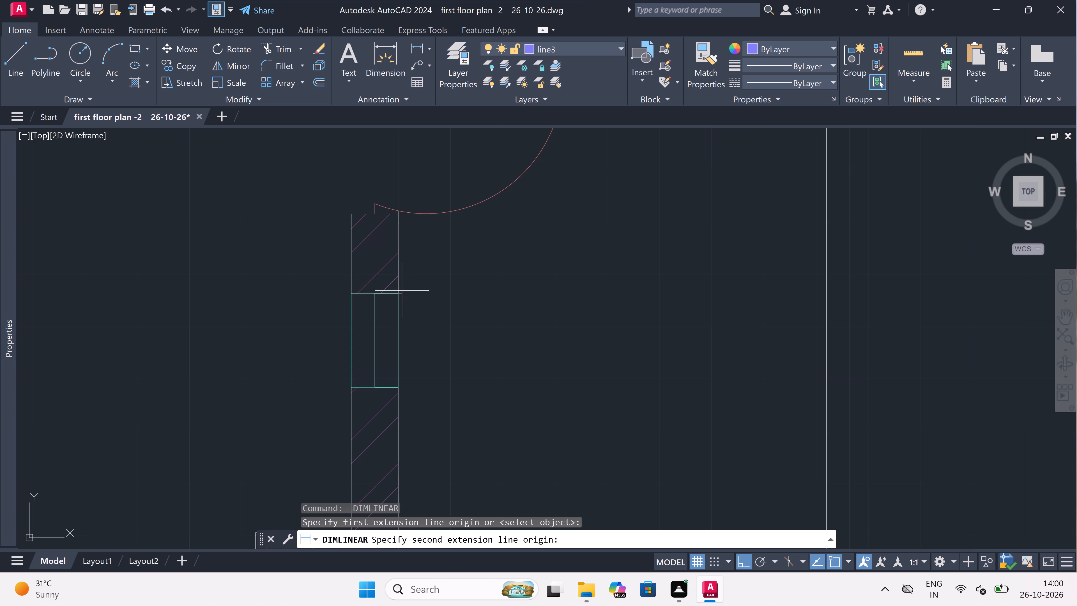
pyautogui.moveTo(397, 391); pyautogui.dragTo(421, 392)
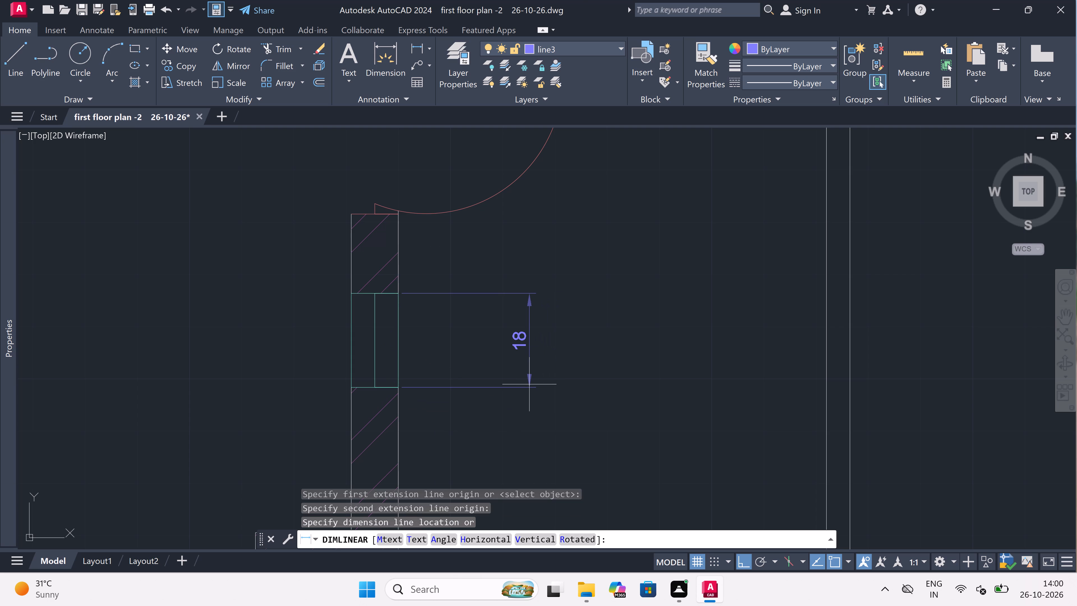
pyautogui.click(529, 384)
# Replace the text of the right dining room window's new dimension with 1'6".
pyautogui.scroll(3, 521, 358)
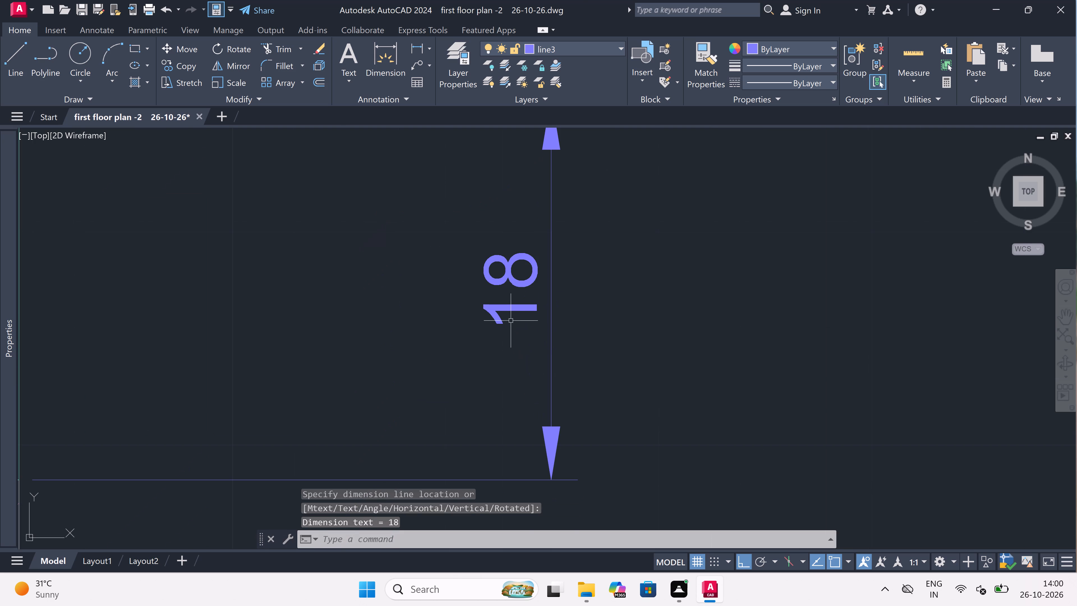
pyautogui.click(511, 321)
pyautogui.click(506, 314)
pyautogui.click(503, 312)
pyautogui.tripleClick(503, 310)
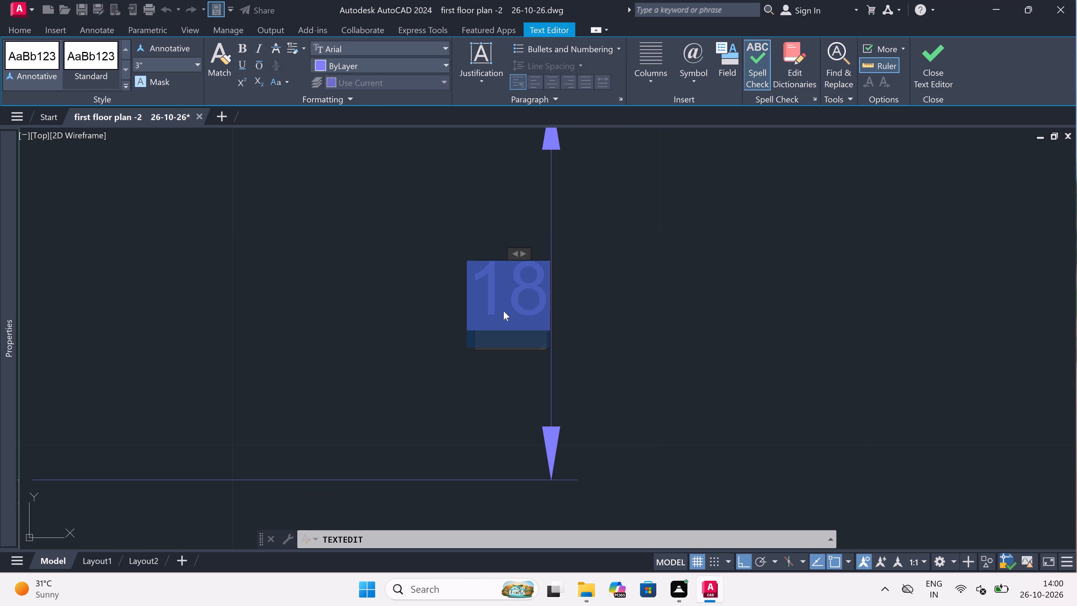
pyautogui.press('BackSpace')
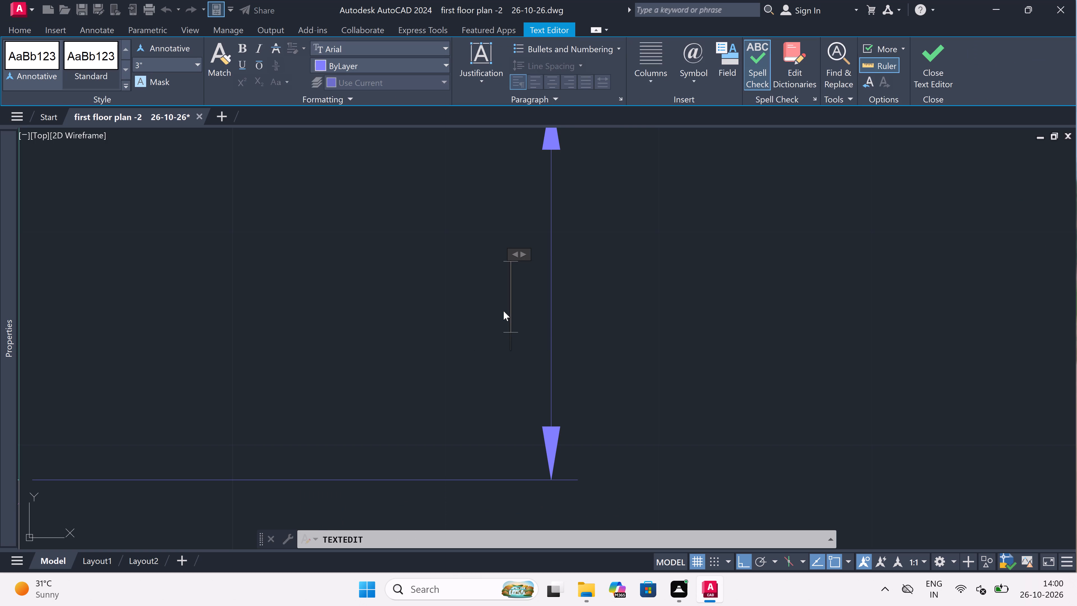
pyautogui.write('1\'6"')
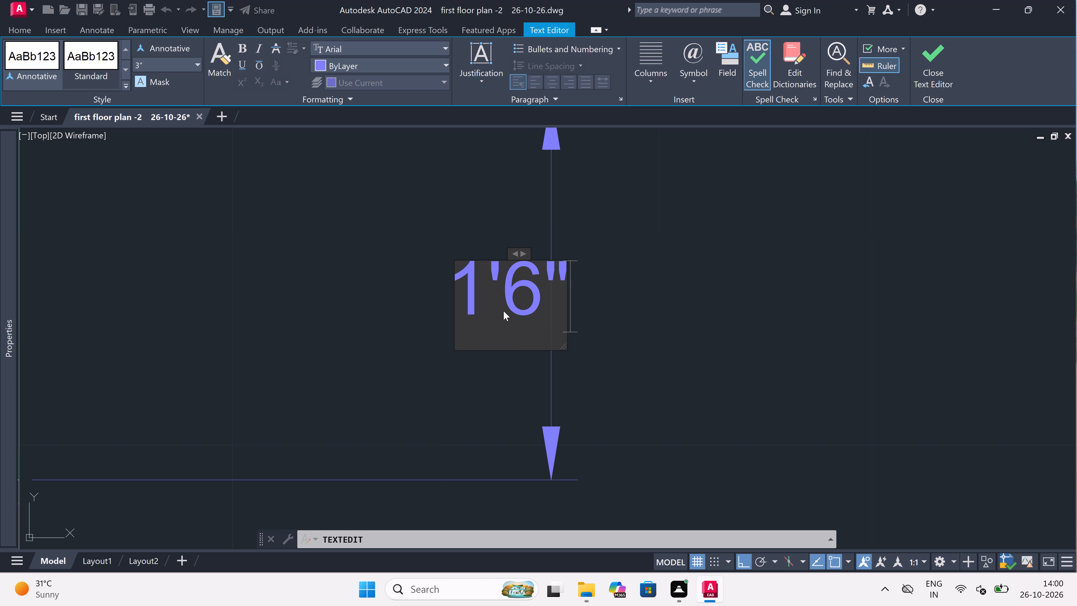
pyautogui.click(450, 367)
pyautogui.press('Escape')
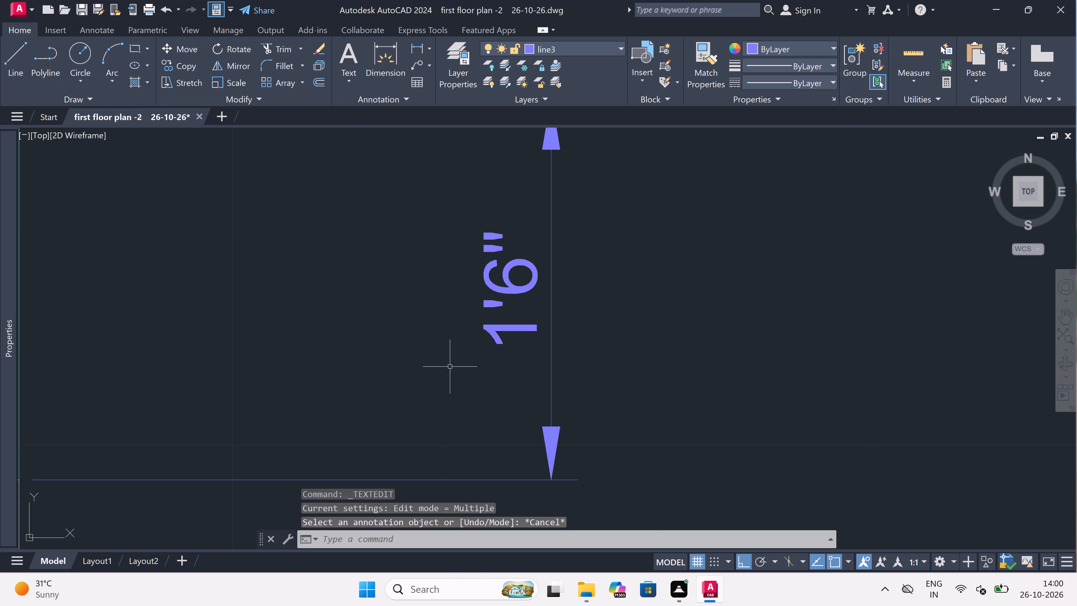
# Examine the window dimensions across the plan, checking the drawing room and verandah windows and the left drawing room's side window.
pyautogui.scroll(-6, 449, 365)
pyautogui.scroll(3, 448, 358)
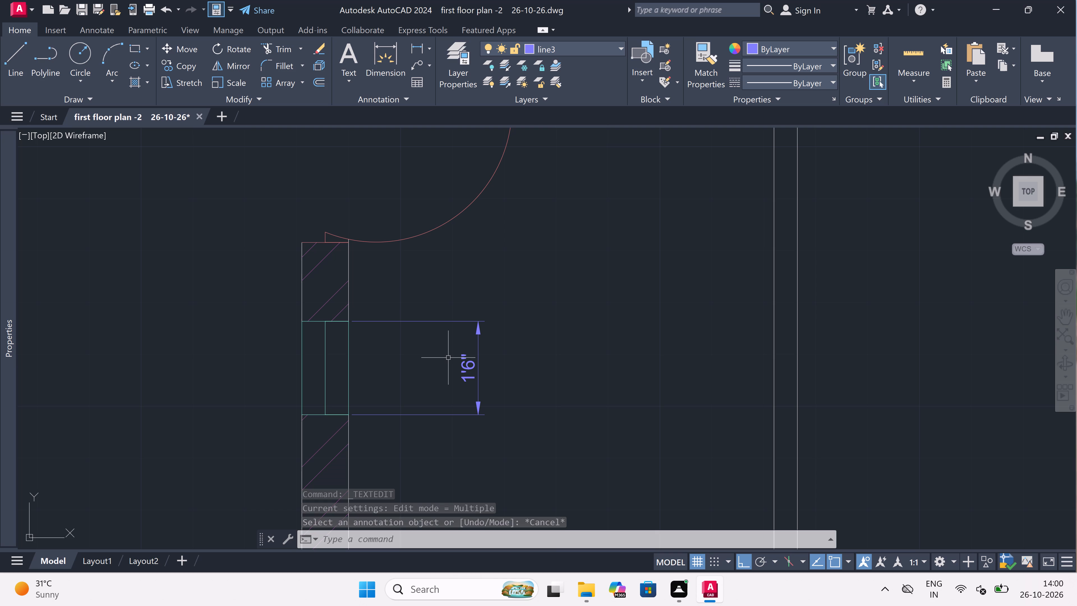
pyautogui.scroll(1, 448, 357)
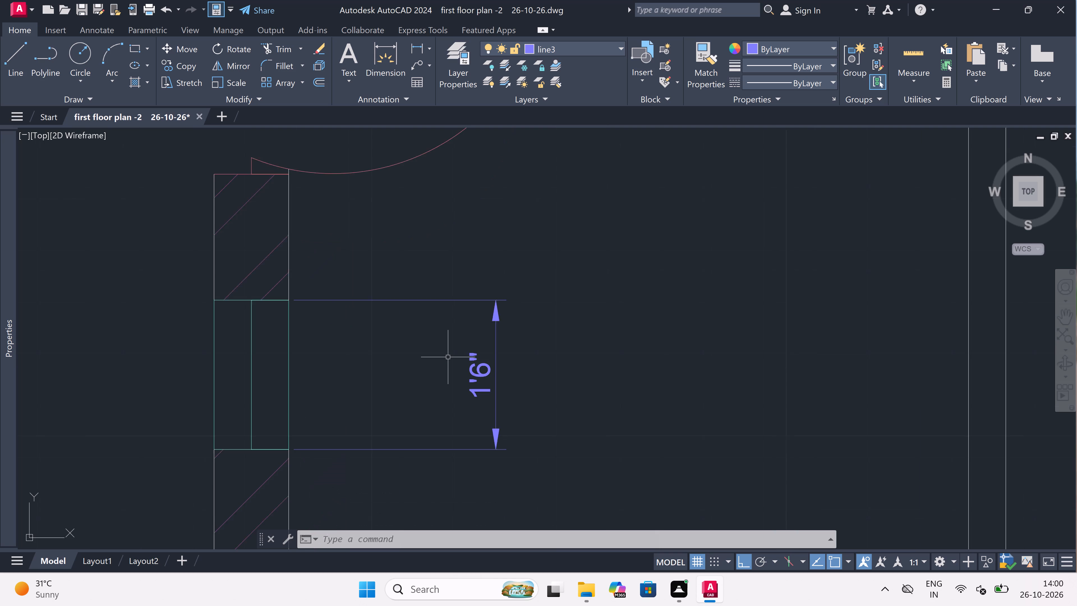
pyautogui.scroll(1, 448, 357)
pyautogui.scroll(-2, 448, 357)
pyautogui.scroll(1, 450, 373)
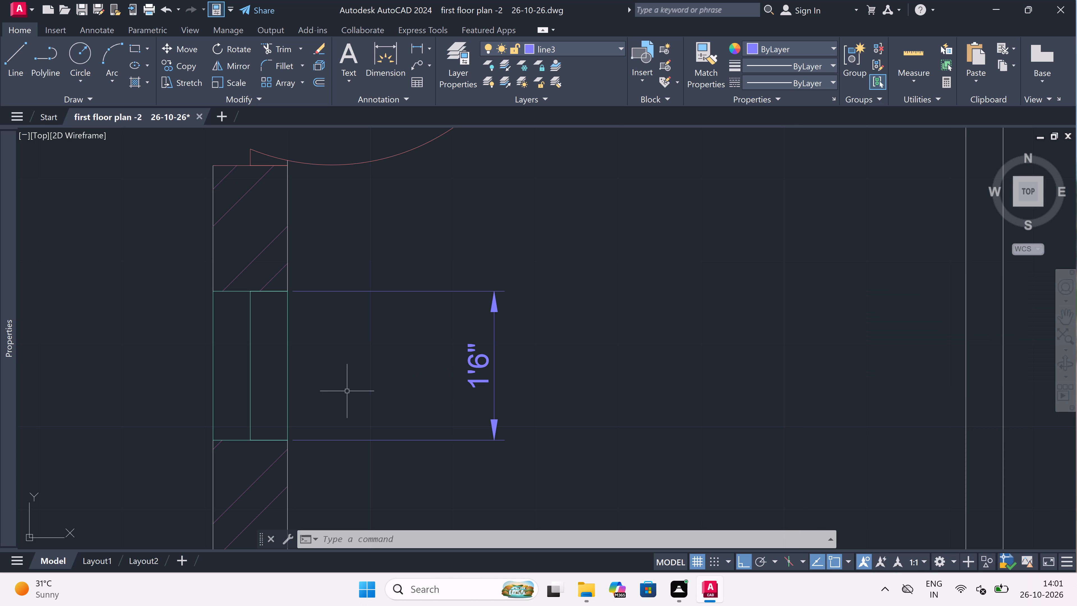
pyautogui.scroll(-3, 471, 355)
pyautogui.scroll(2, 474, 356)
pyautogui.scroll(-7, 474, 356)
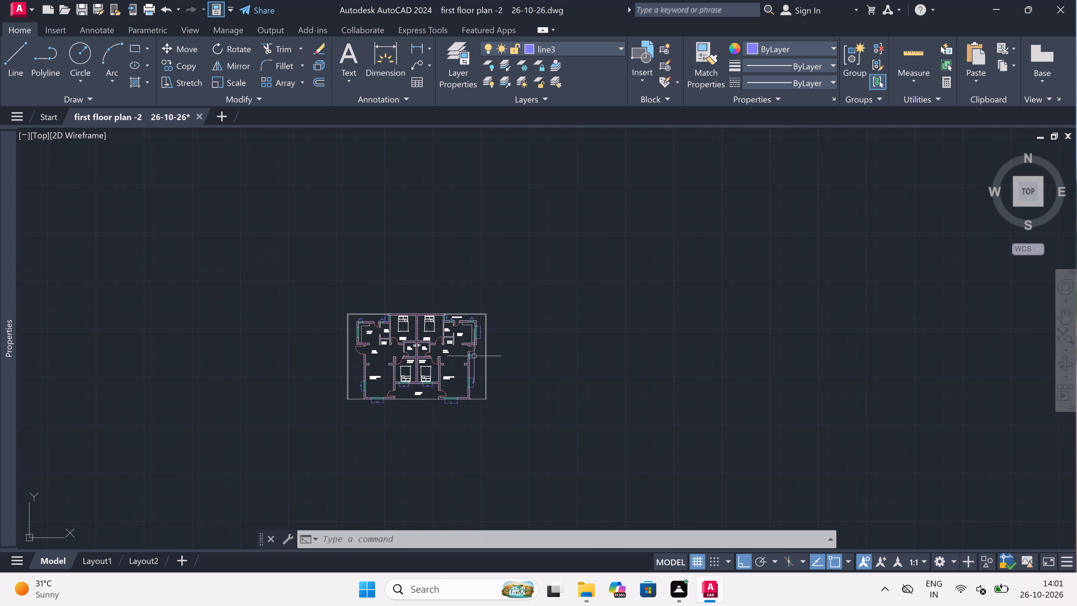
pyautogui.scroll(4, 447, 381)
pyautogui.scroll(-2, 447, 381)
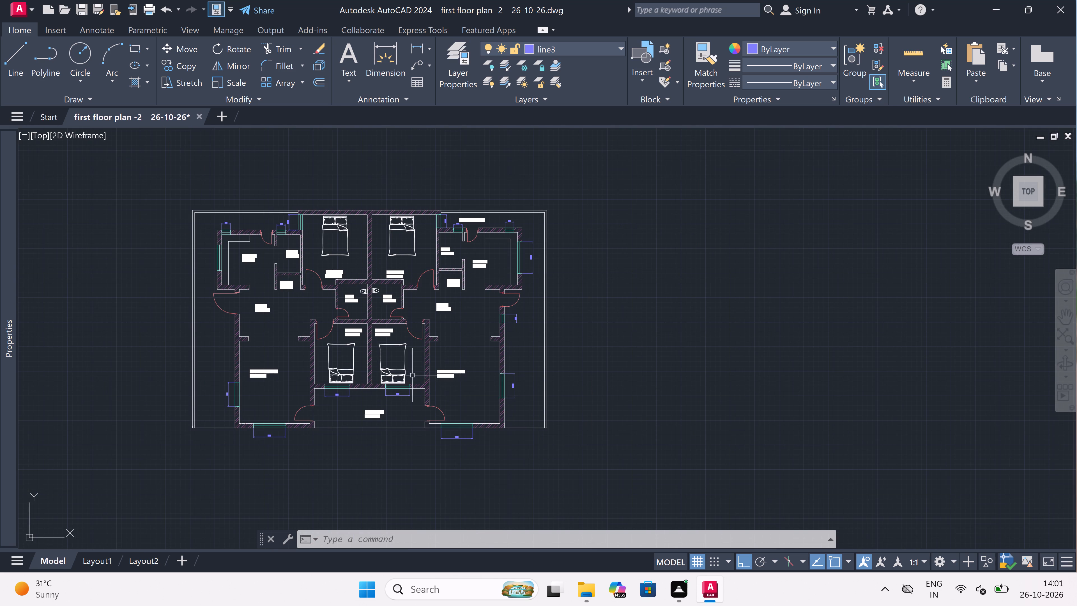
pyautogui.scroll(1, 318, 342)
pyautogui.scroll(-1, 318, 342)
pyautogui.scroll(1, 266, 403)
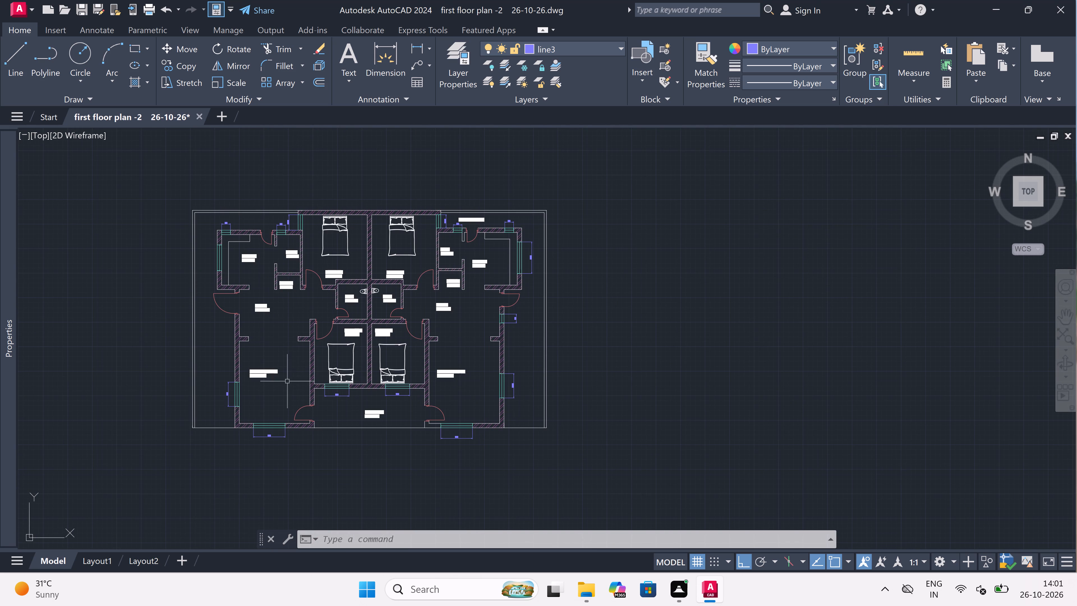
pyautogui.scroll(2, 266, 403)
pyautogui.scroll(-3, 266, 404)
pyautogui.scroll(3, 276, 474)
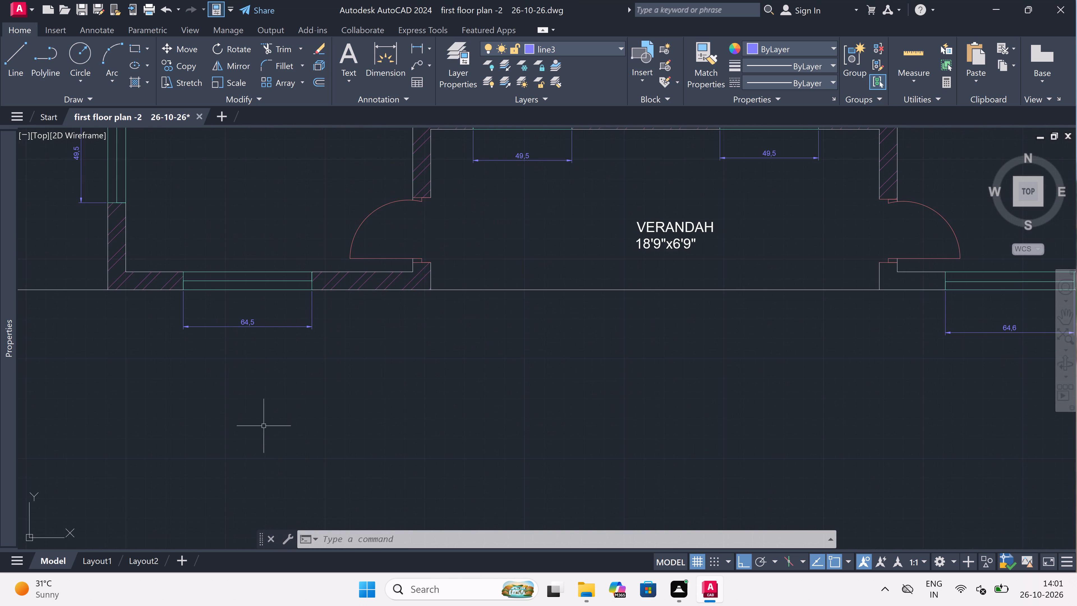
pyautogui.scroll(-2, 265, 382)
pyautogui.scroll(1, 194, 325)
pyautogui.scroll(1, 168, 245)
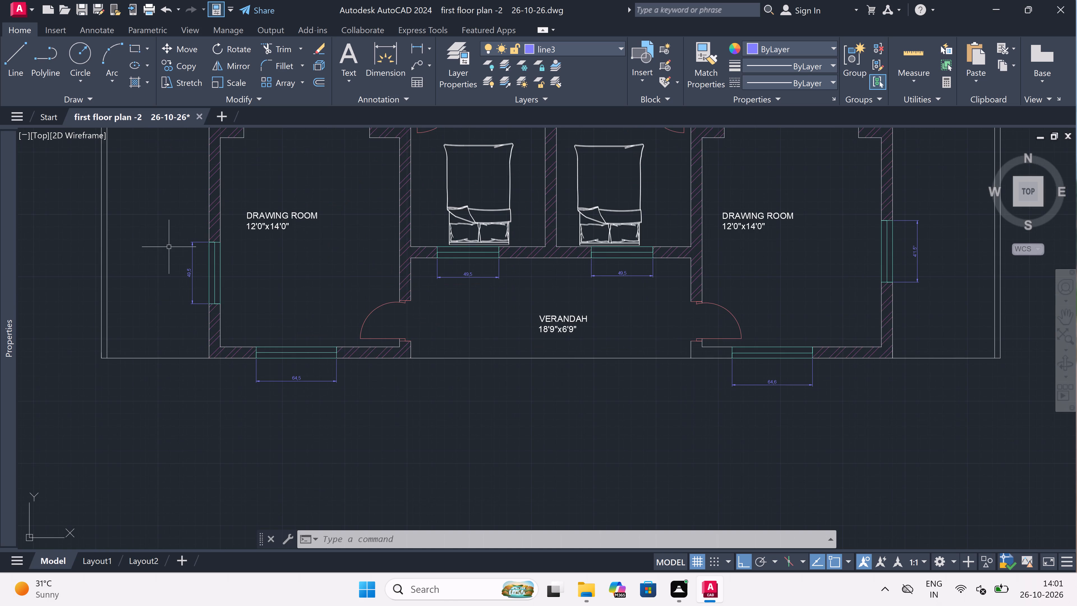
pyautogui.scroll(2, 168, 245)
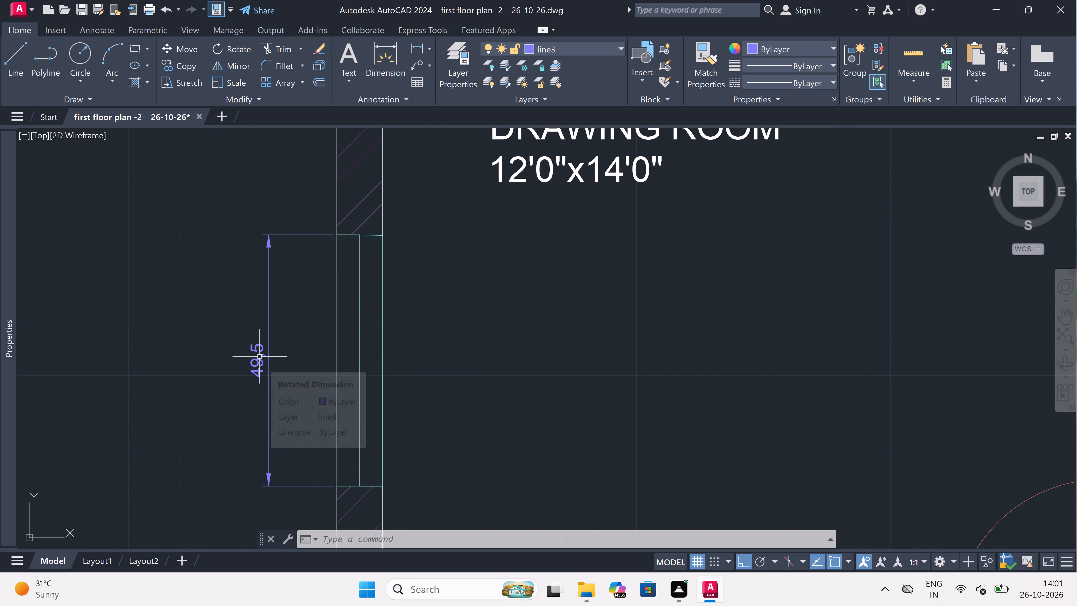
pyautogui.scroll(-2, 287, 317)
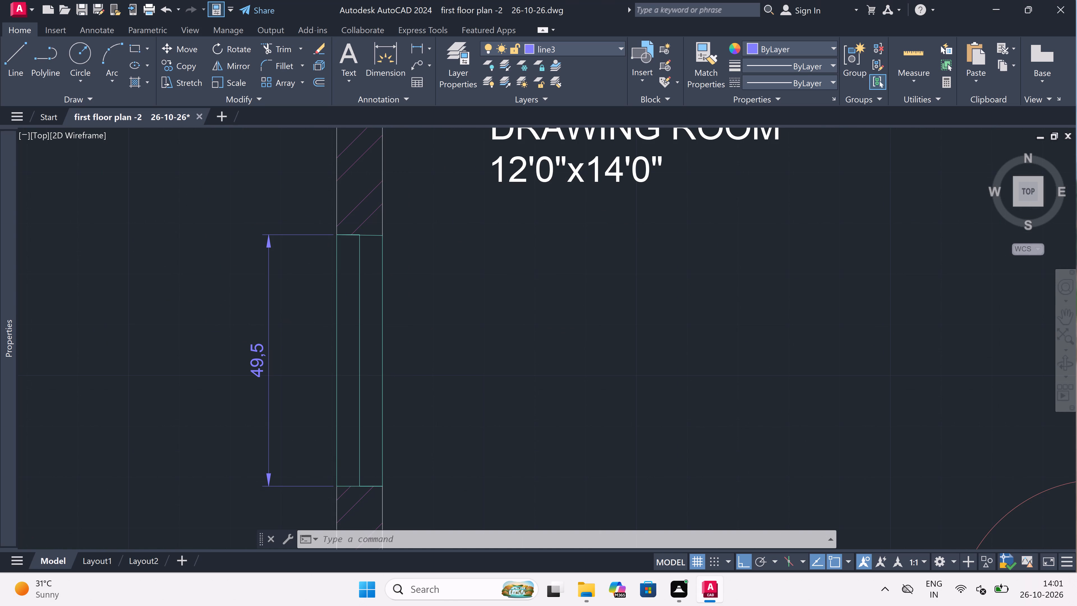
pyautogui.scroll(-2, 287, 317)
pyautogui.scroll(3, 275, 326)
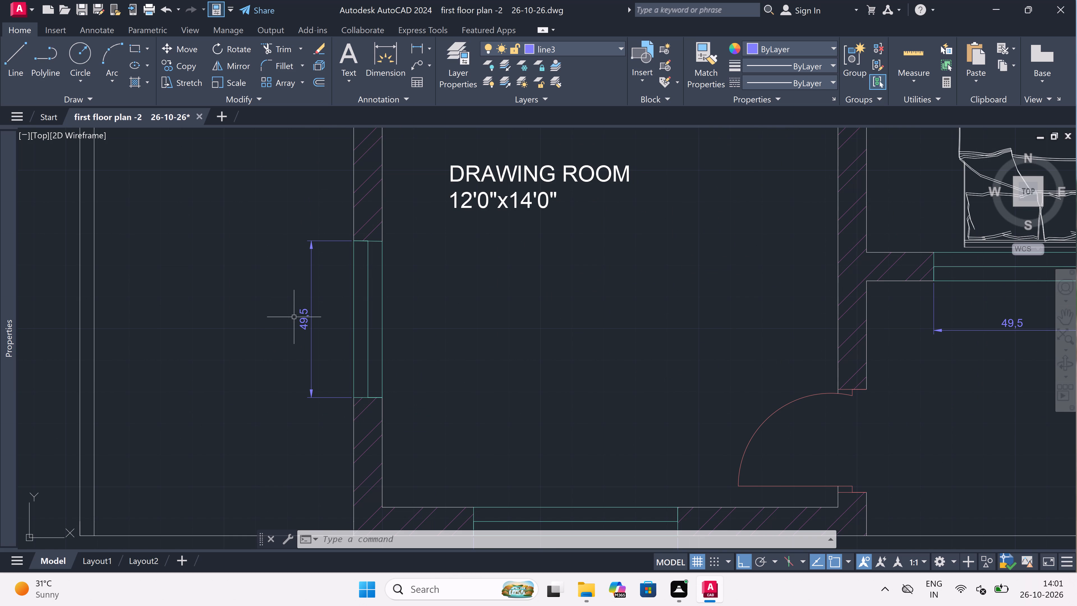
# Replace the text of the left drawing room's side window dimension with 4'1.5".
pyautogui.scroll(1, 294, 317)
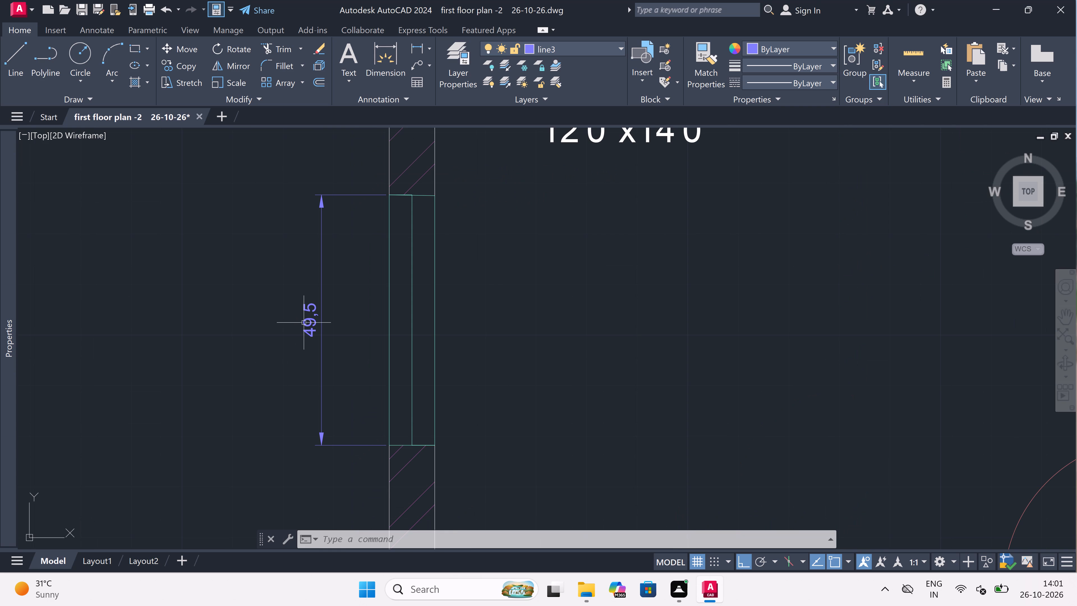
pyautogui.tripleClick(304, 323)
pyautogui.doubleClick(304, 323)
pyautogui.scroll(3, 305, 322)
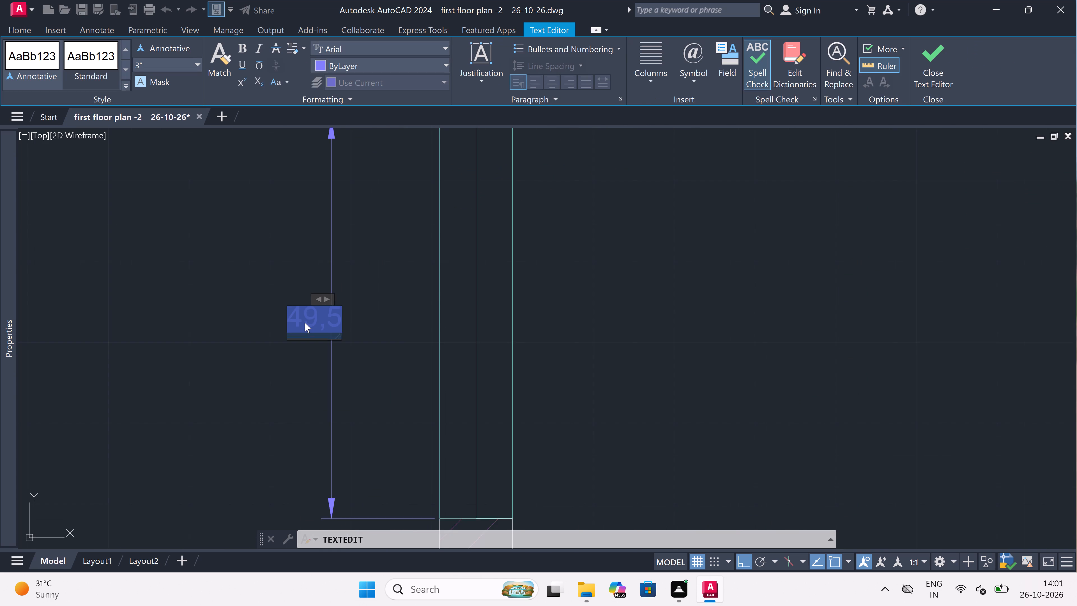
pyautogui.press('BackSpace')
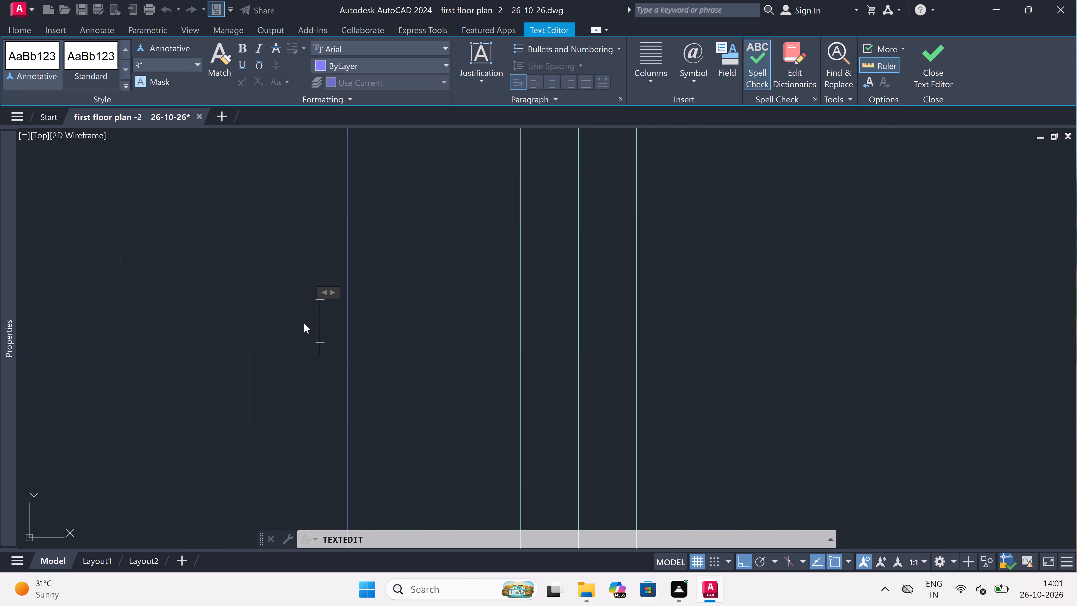
pyautogui.write("4'")
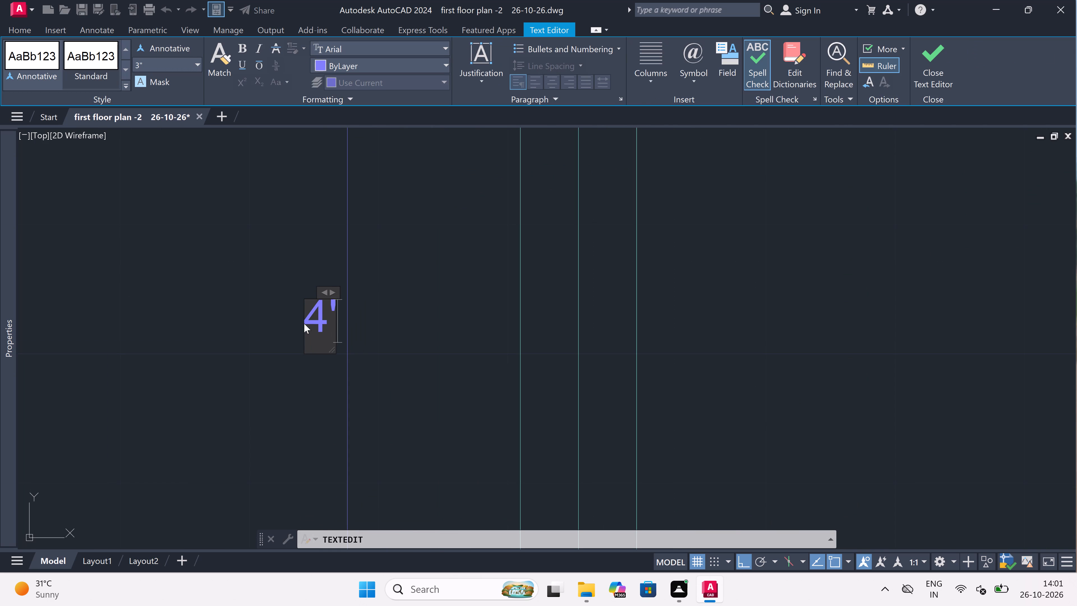
pyautogui.press('1')
pyautogui.write('.5"')
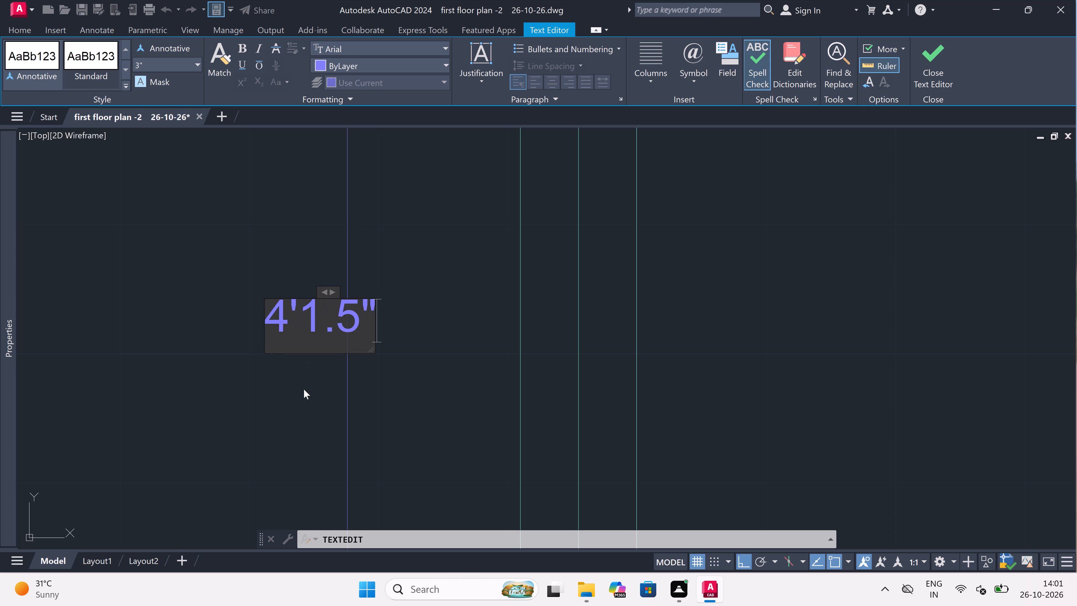
pyautogui.click(301, 394)
pyautogui.scroll(-8, 368, 311)
pyautogui.scroll(2, 448, 387)
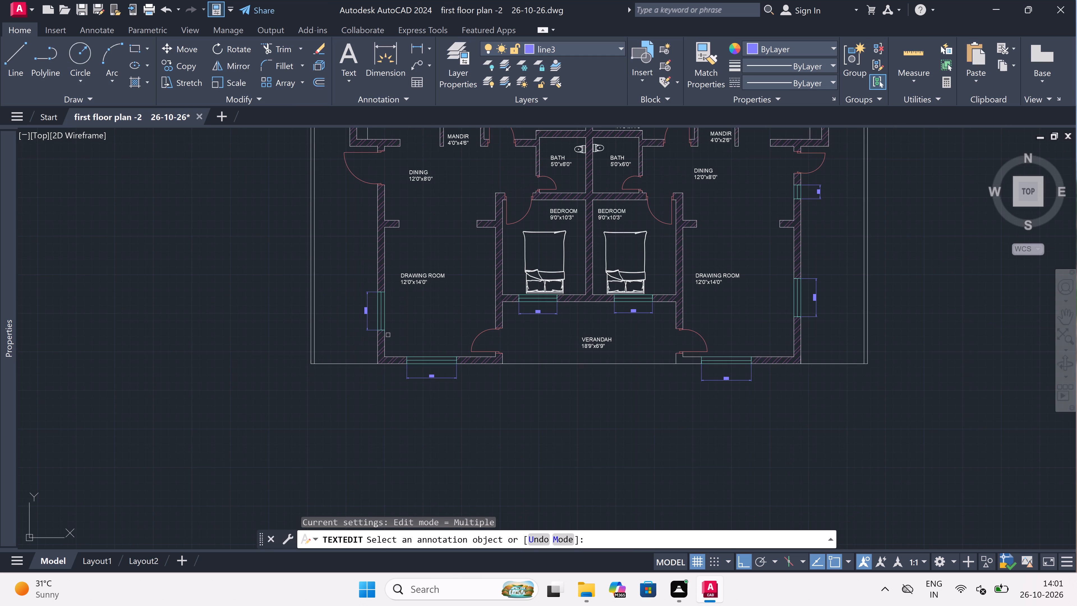
pyautogui.scroll(2, 448, 387)
pyautogui.scroll(2, 341, 324)
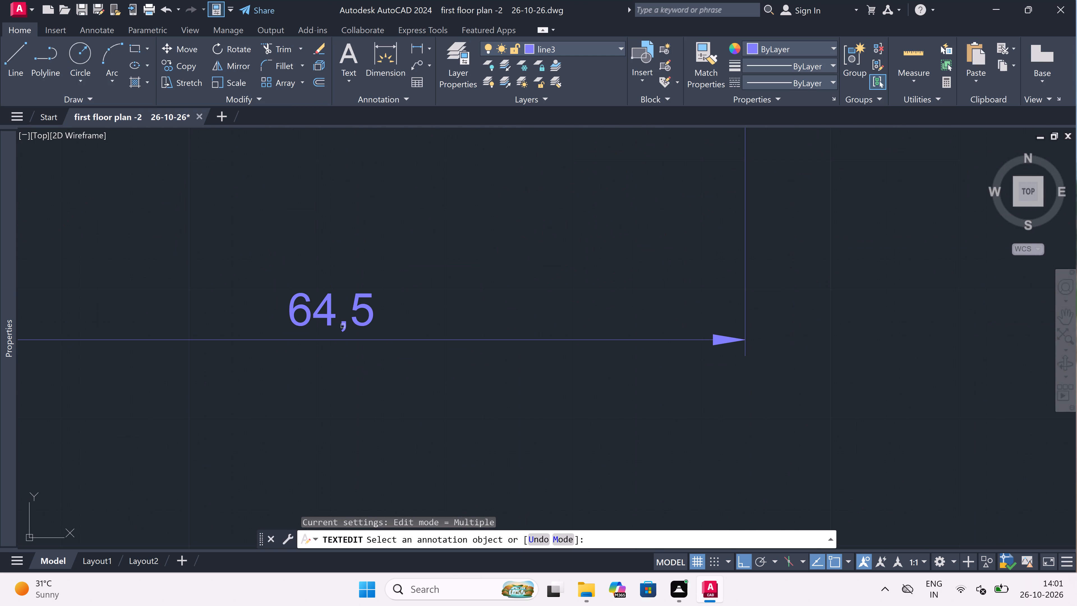
pyautogui.press('Escape')
# Replace the text of the left drawing room's front window dimension with 5'4.6".
pyautogui.scroll(2, 315, 301)
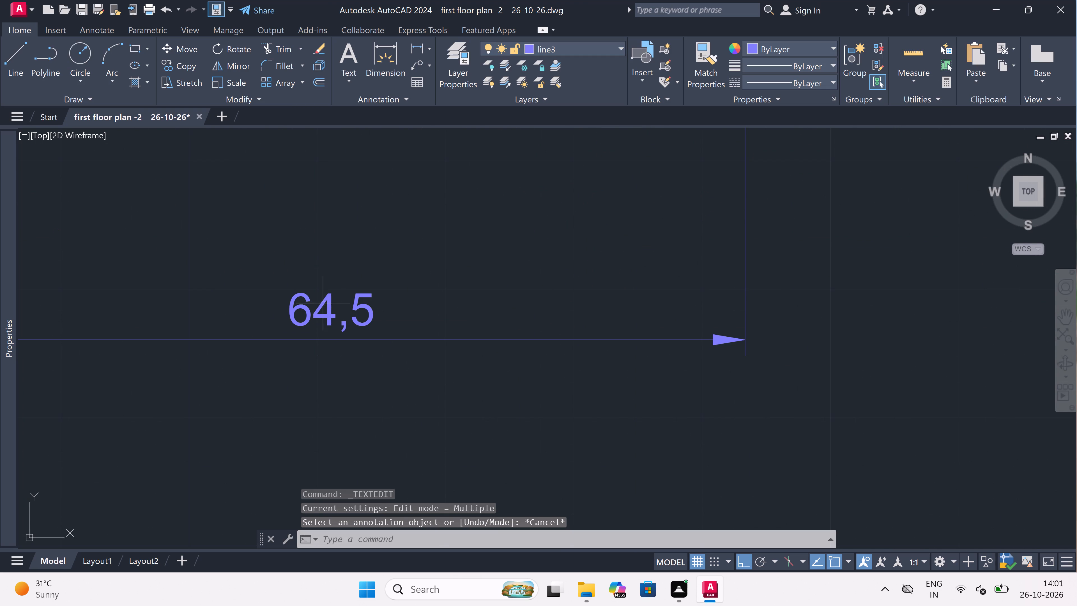
pyautogui.tripleClick(325, 327)
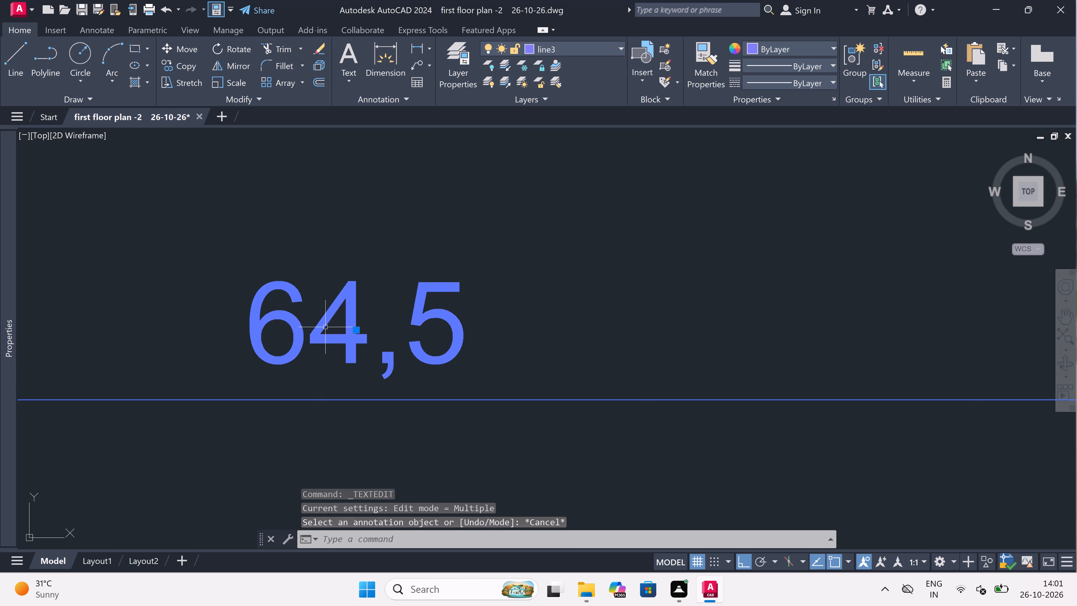
pyautogui.click(325, 327)
pyautogui.click(345, 334)
pyautogui.press('BackSpace')
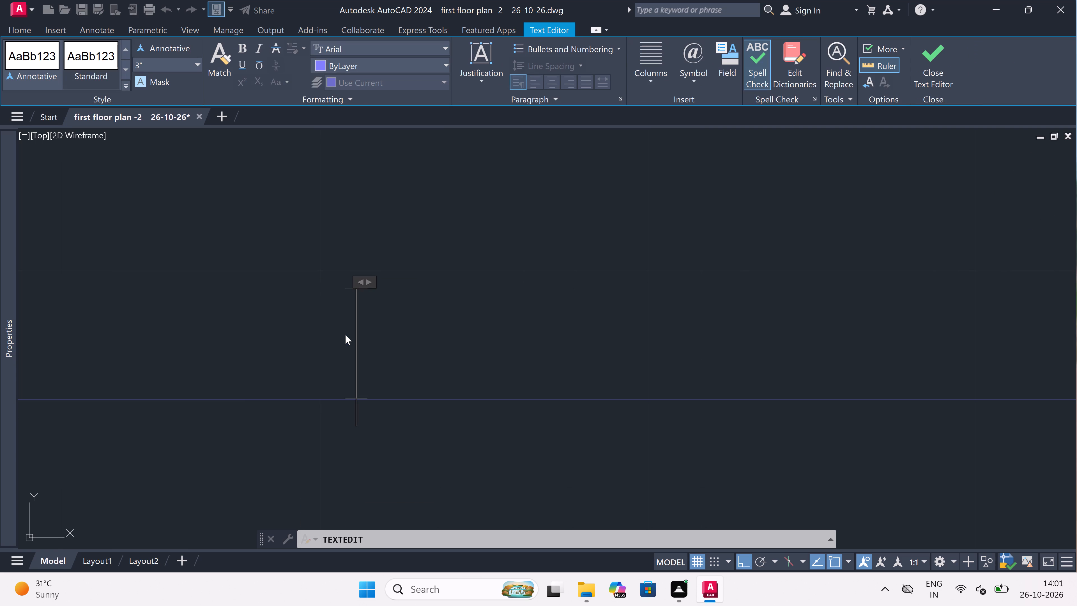
pyautogui.scroll(-3, 346, 334)
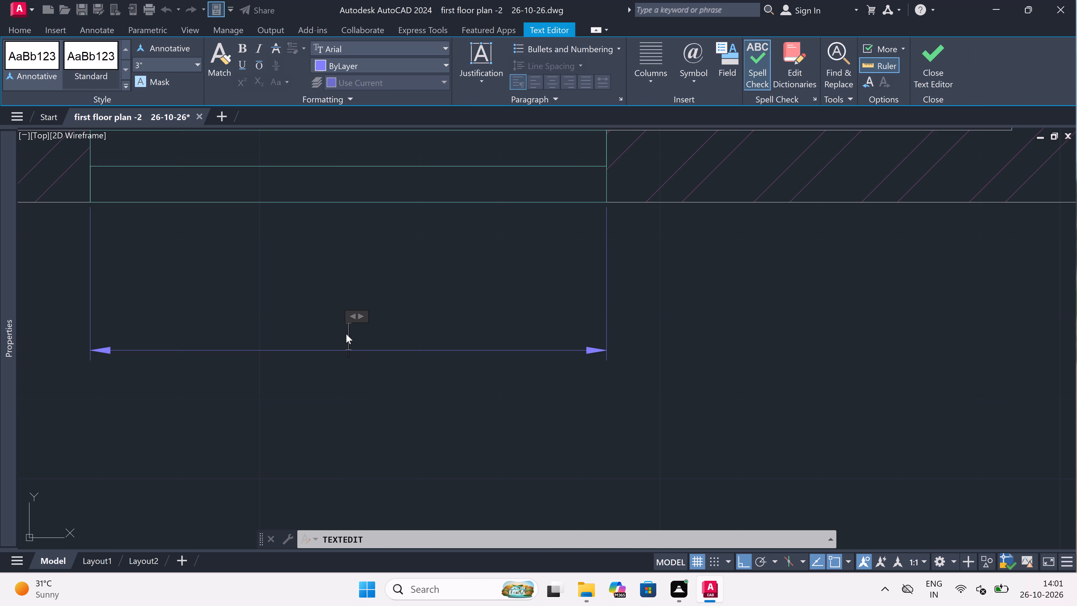
pyautogui.scroll(-6, 346, 334)
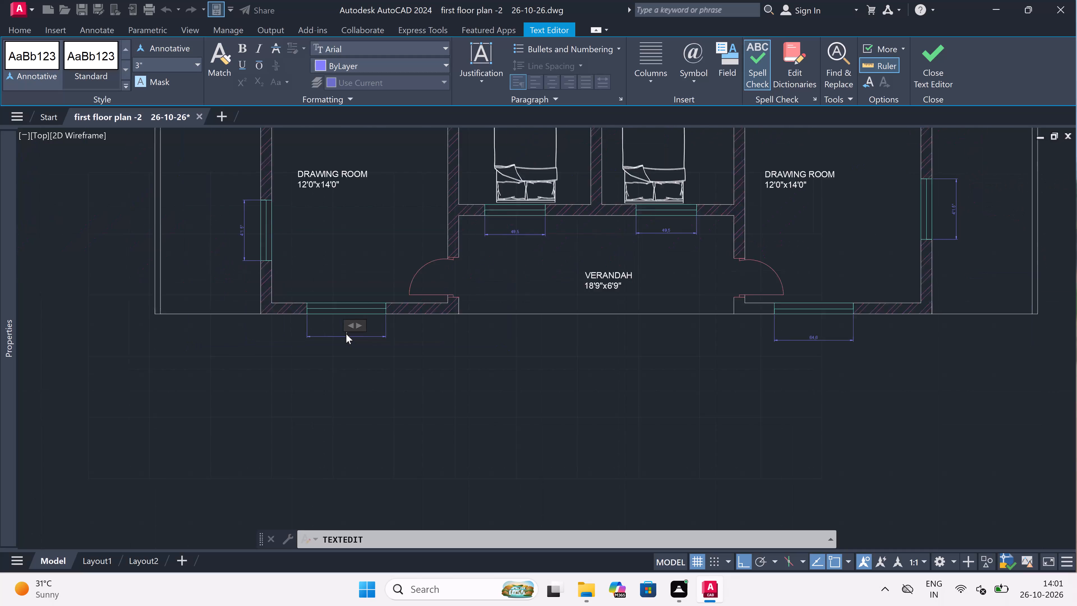
pyautogui.scroll(5, 346, 334)
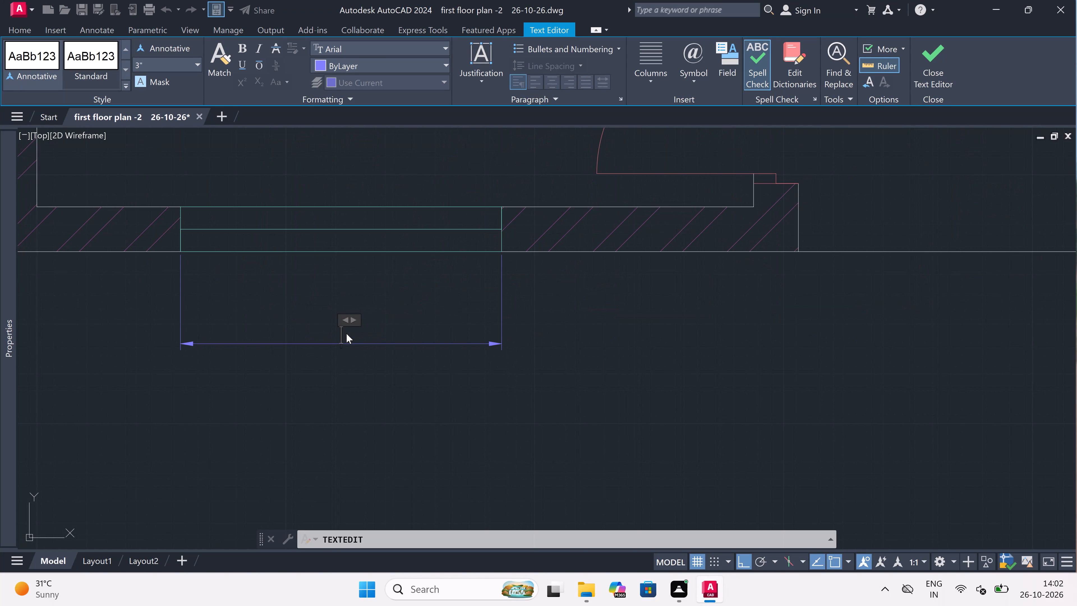
pyautogui.scroll(2, 346, 334)
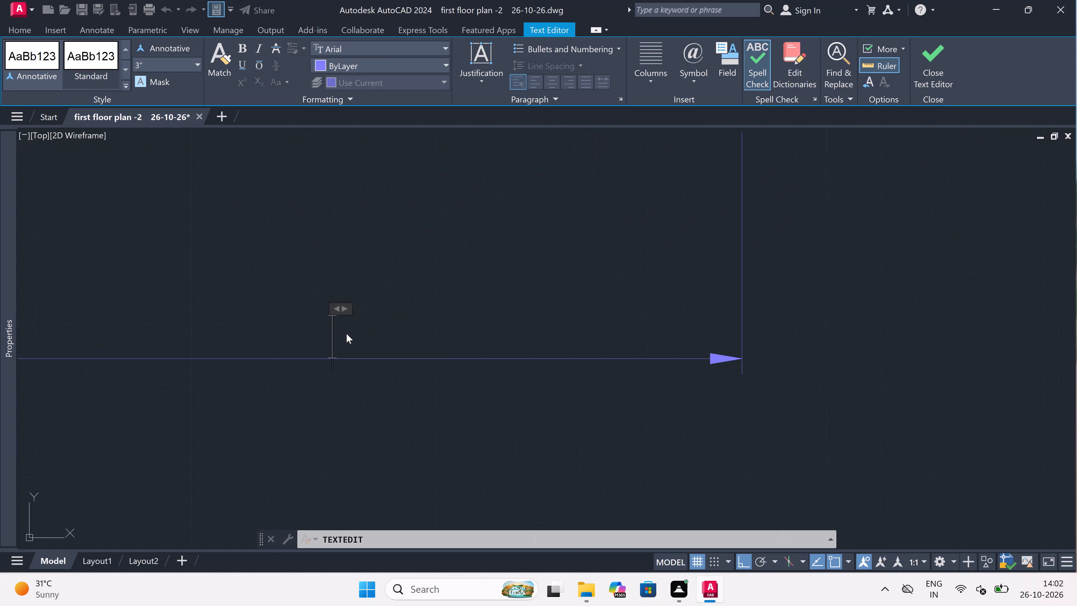
pyautogui.write("5'")
pyautogui.press('4')
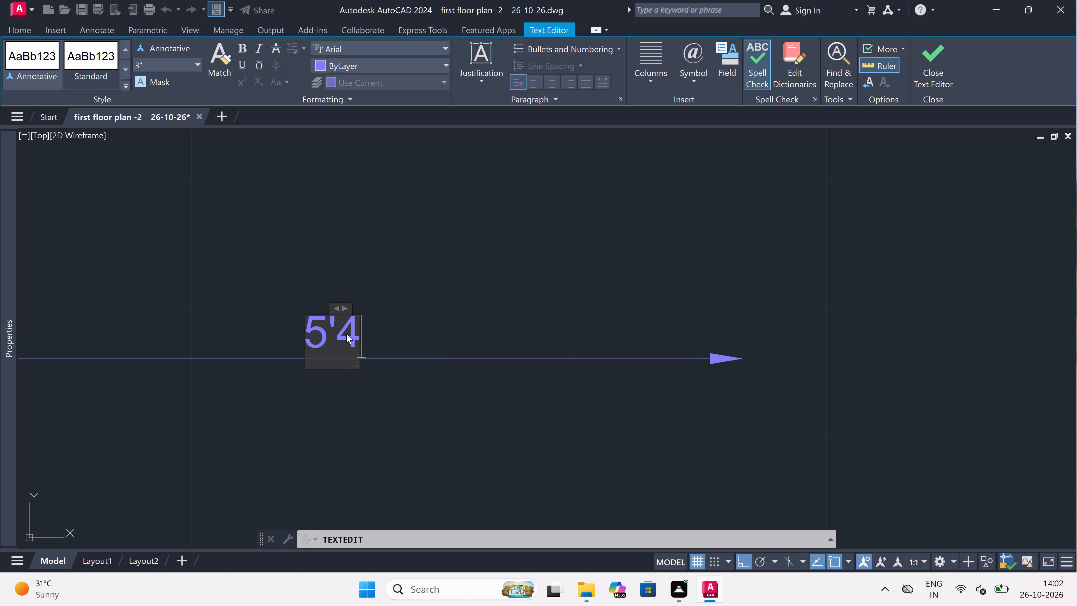
pyautogui.press('6')
pyautogui.press('BackSpace')
pyautogui.write('.6')
pyautogui.hotkey('shift', '"')
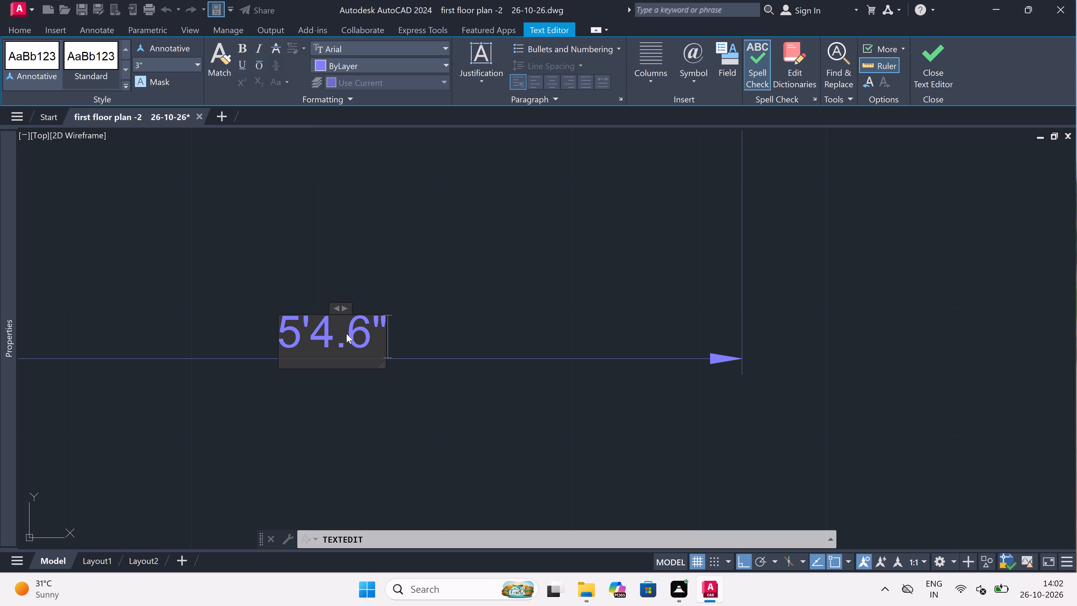
pyautogui.click(350, 402)
pyautogui.scroll(-2, 352, 382)
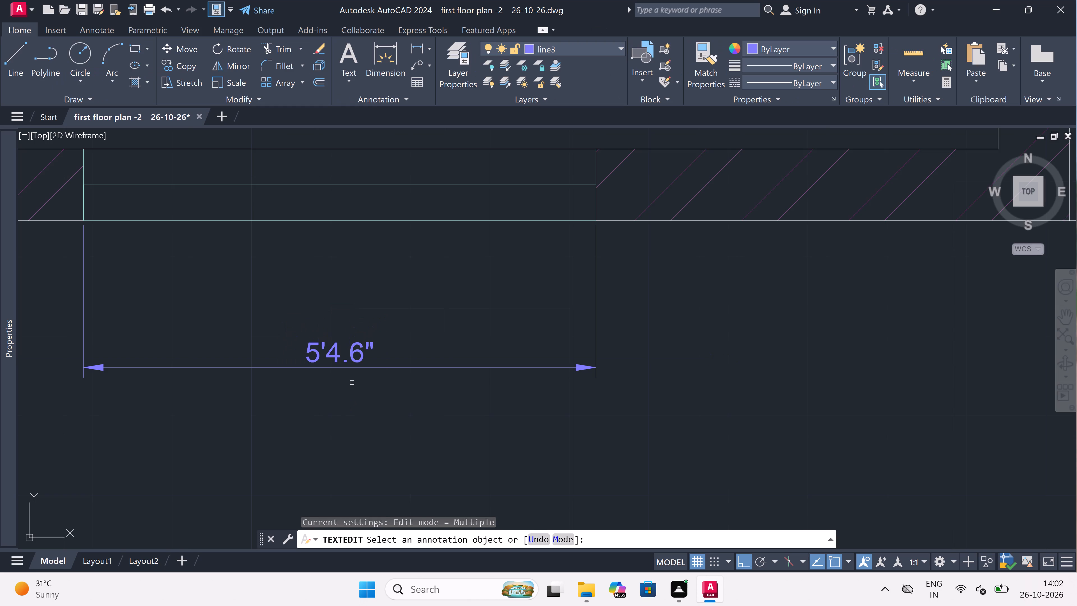
pyautogui.press('Escape')
# Replace the text of the dimension for the left bedroom's window onto the verandah with 4'1.5".
pyautogui.scroll(-4, 348, 384)
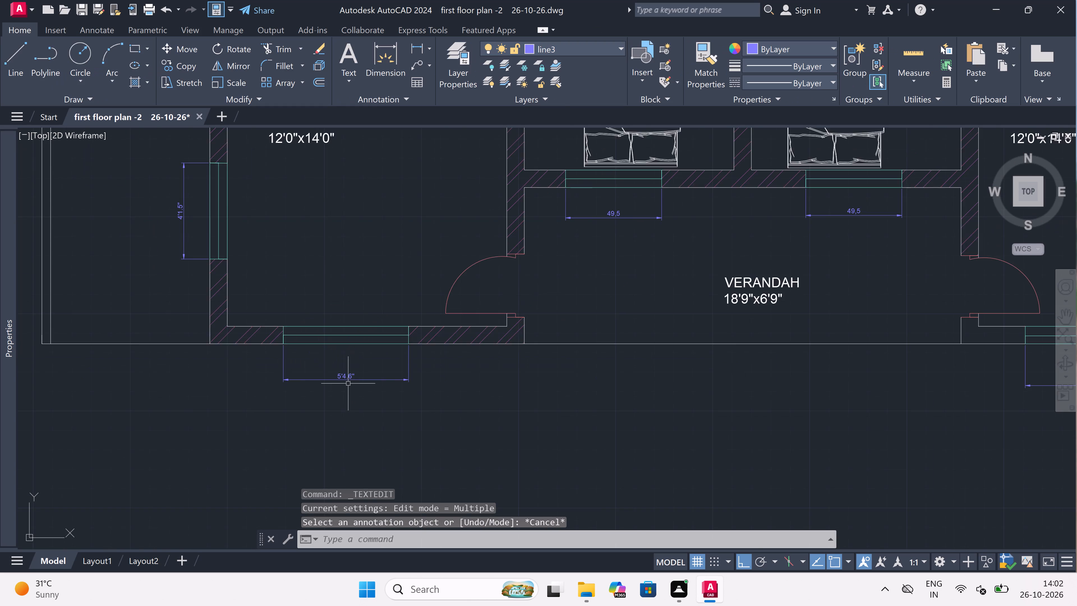
pyautogui.scroll(4, 525, 258)
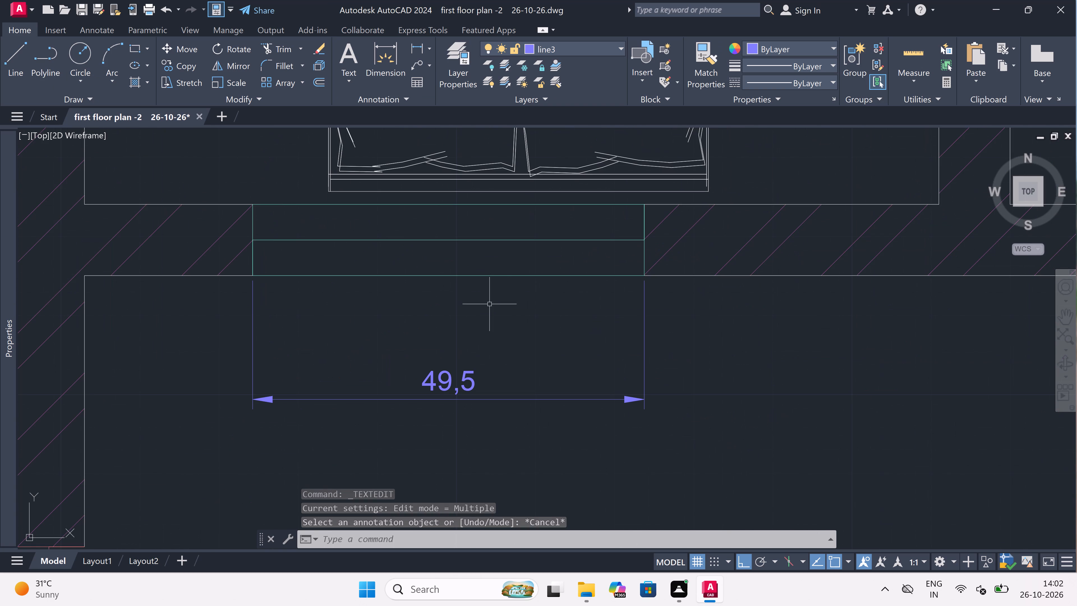
pyautogui.tripleClick(436, 377)
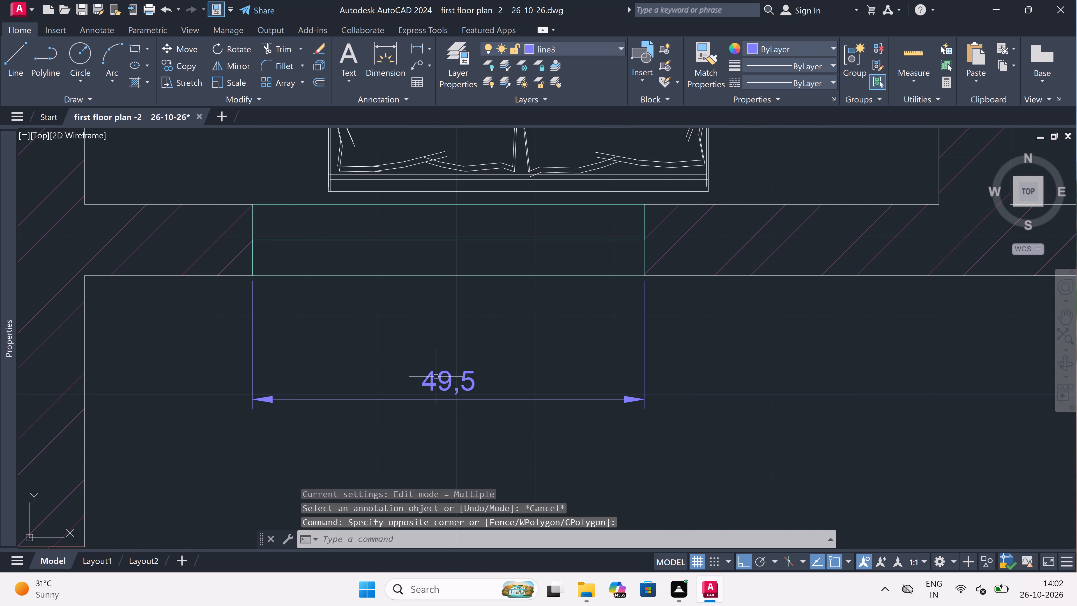
pyautogui.scroll(3, 436, 376)
pyautogui.click(446, 377)
pyautogui.doubleClick(448, 375)
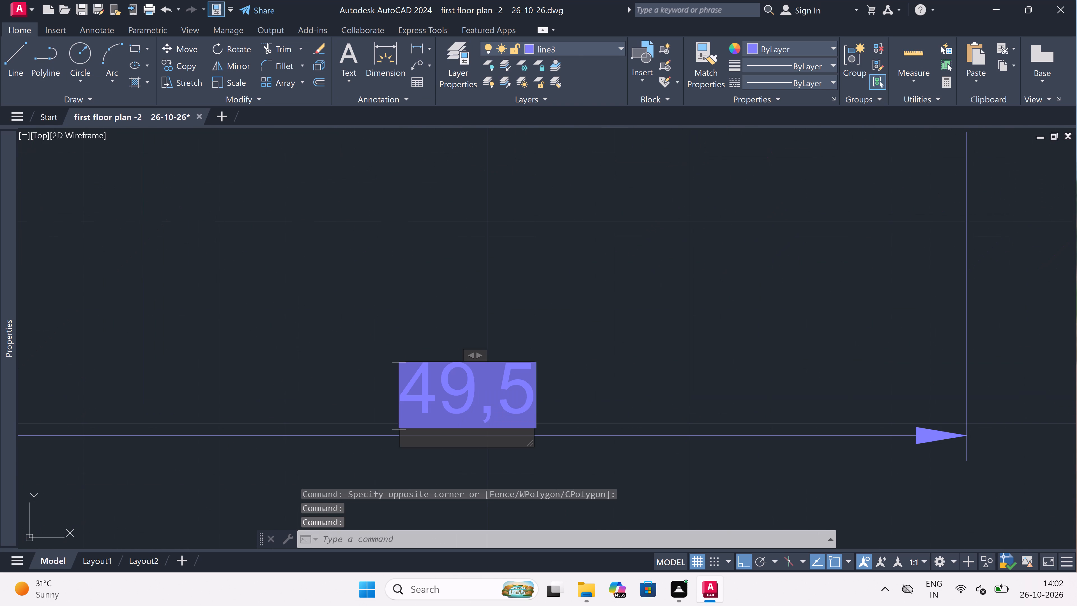
pyautogui.press('BackSpace')
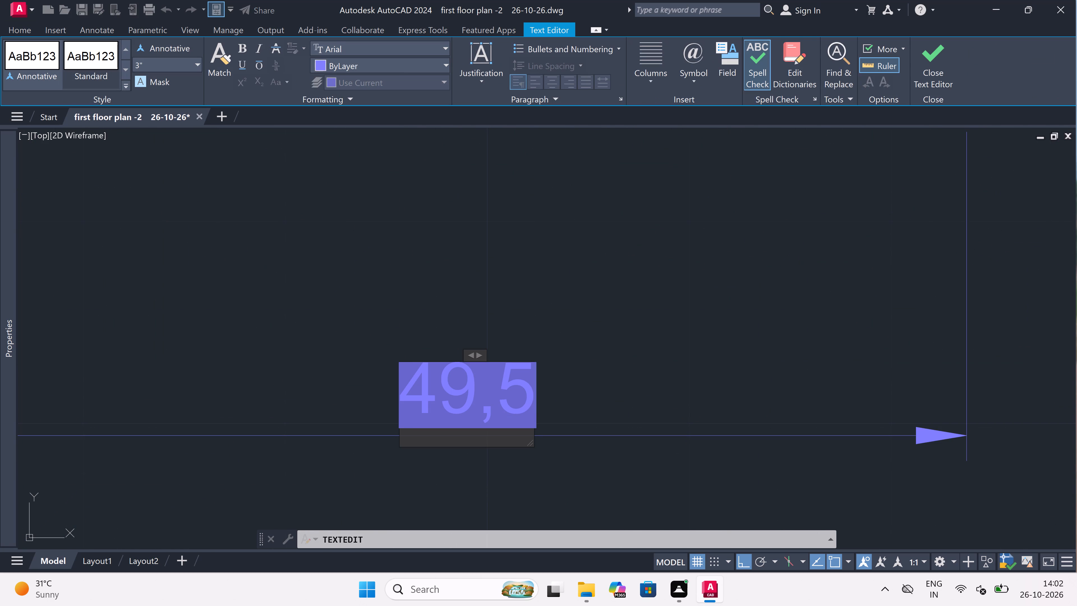
pyautogui.click(480, 400)
pyautogui.press('BackSpace')
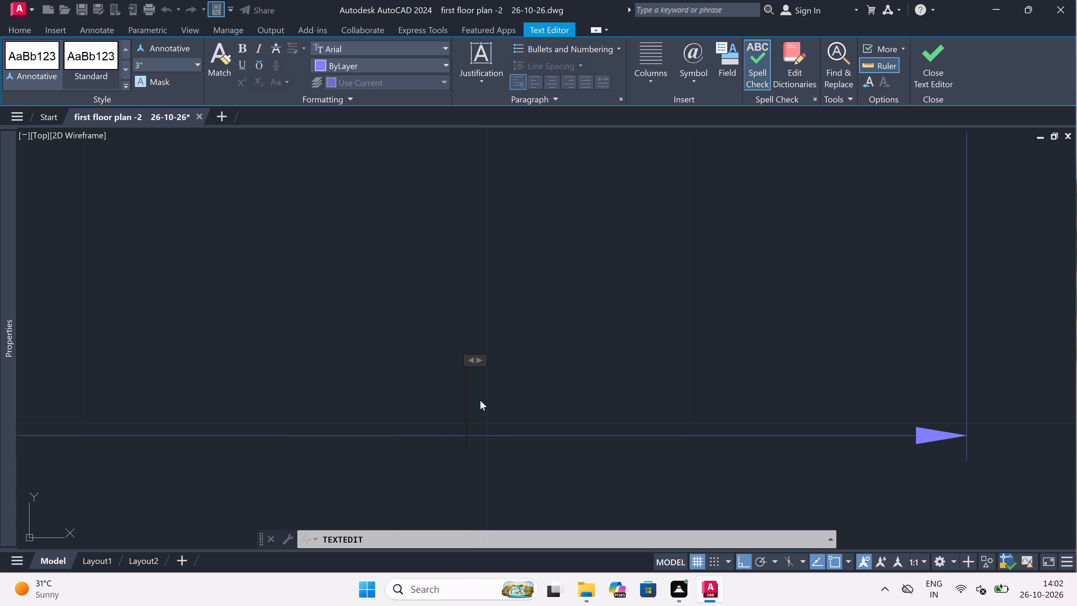
pyautogui.write("4'2")
pyautogui.press('BackSpace')
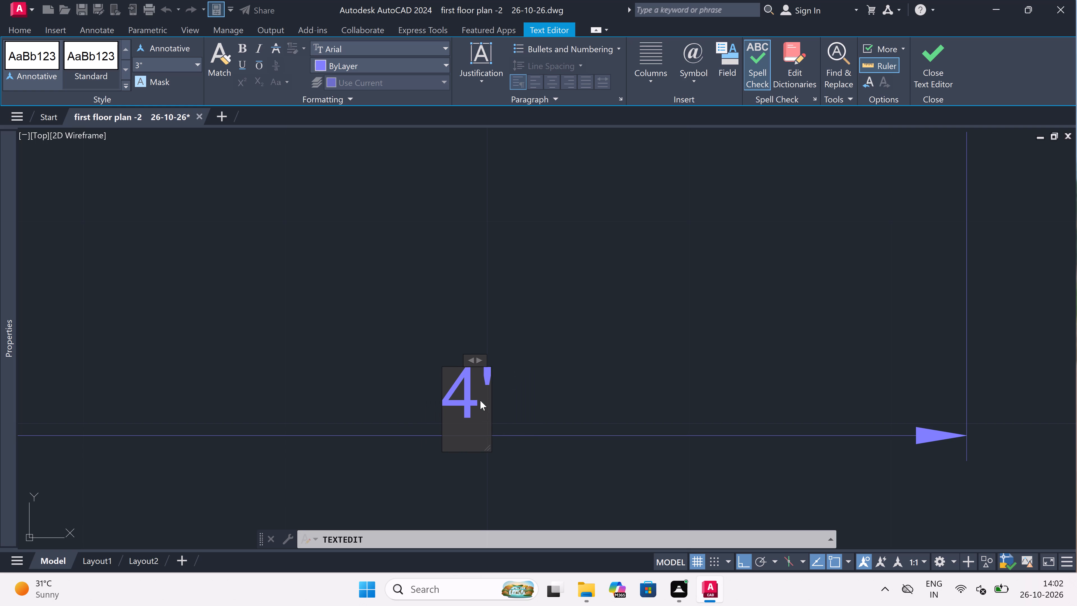
pyautogui.press('1')
pyautogui.write('.5')
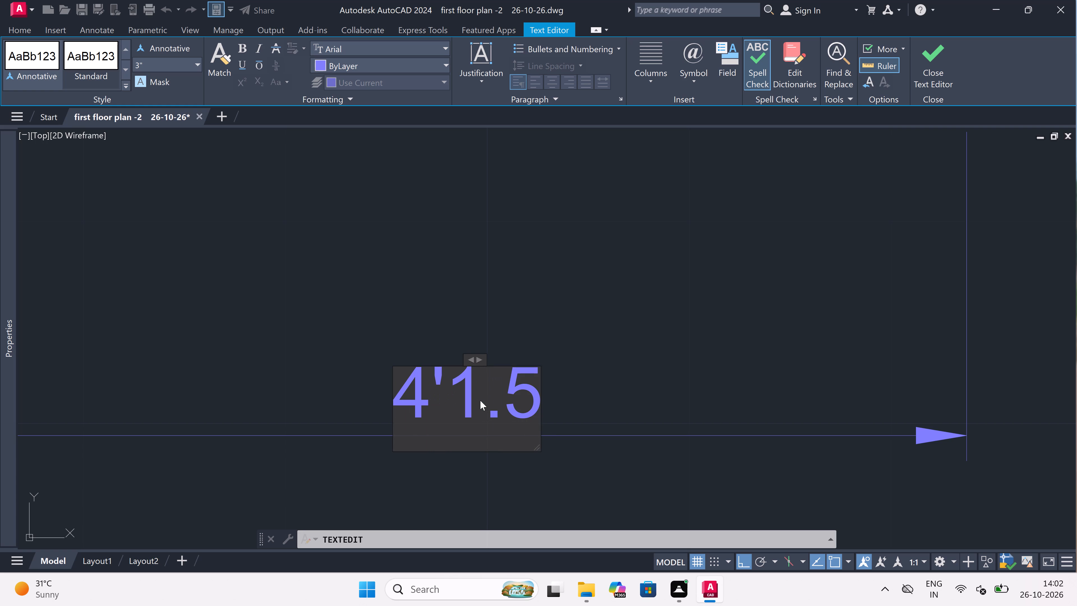
pyautogui.hotkey('shift', '"')
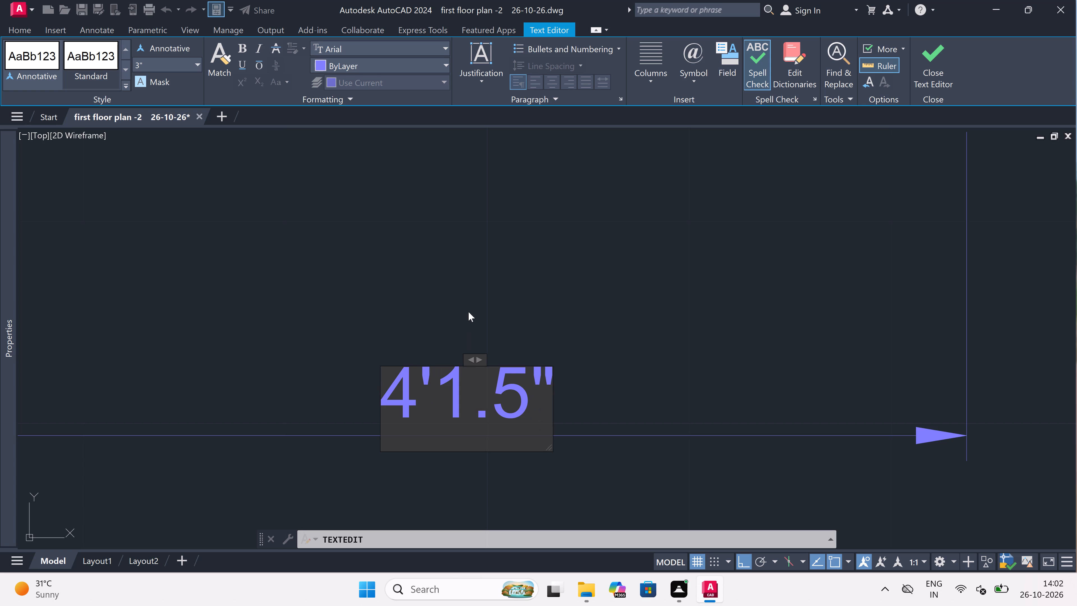
pyautogui.click(468, 312)
pyautogui.scroll(-4, 471, 318)
pyautogui.press('Escape')
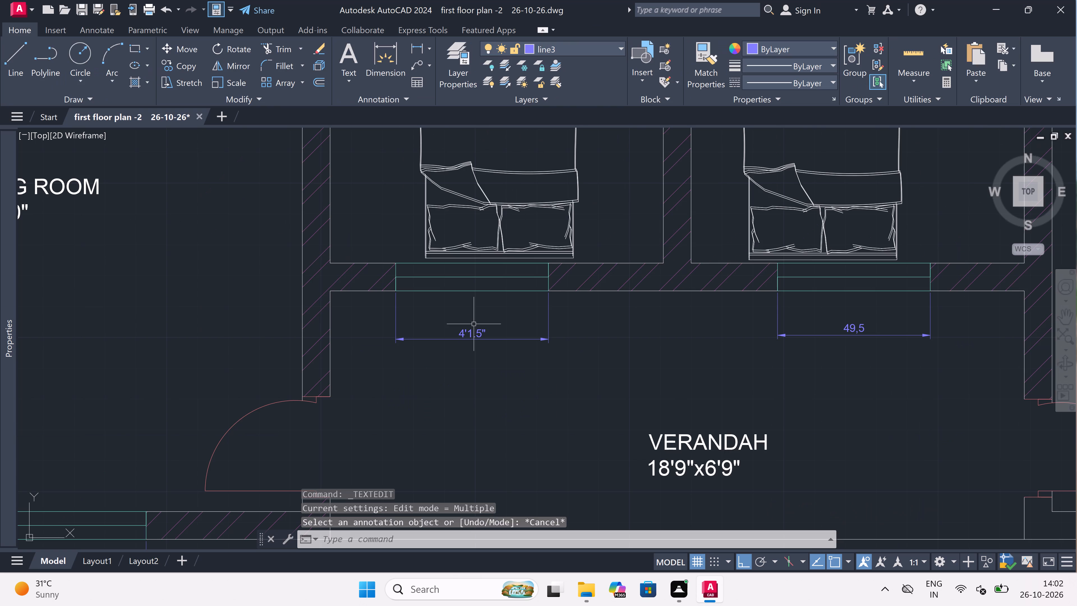
# Replace the text of the dimension for the right bedroom's window onto the verandah with 4'1.5".
pyautogui.scroll(-3, 455, 327)
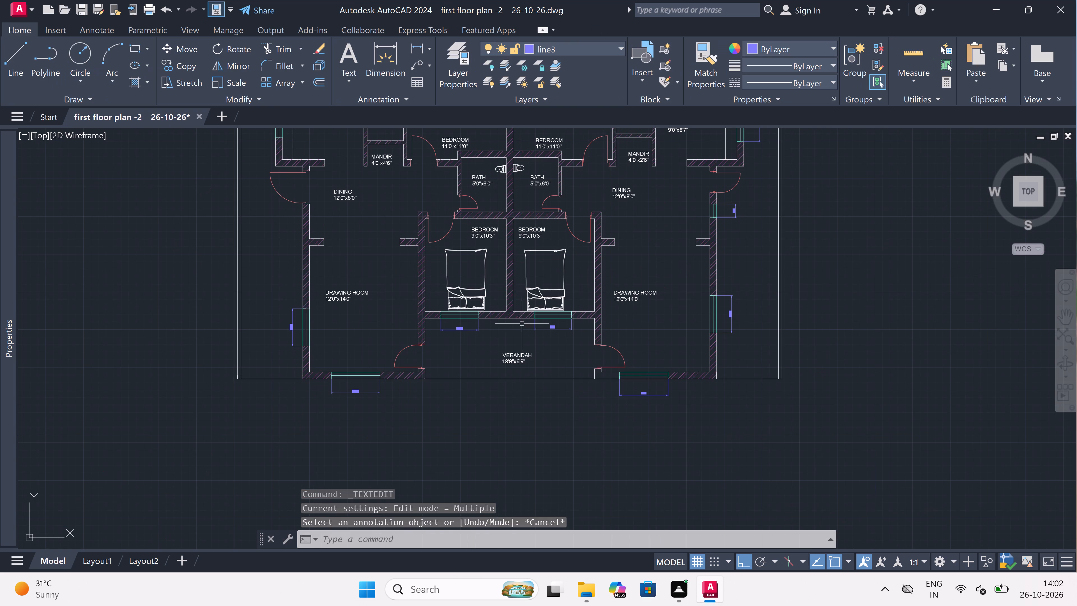
pyautogui.scroll(4, 534, 322)
pyautogui.scroll(1, 685, 356)
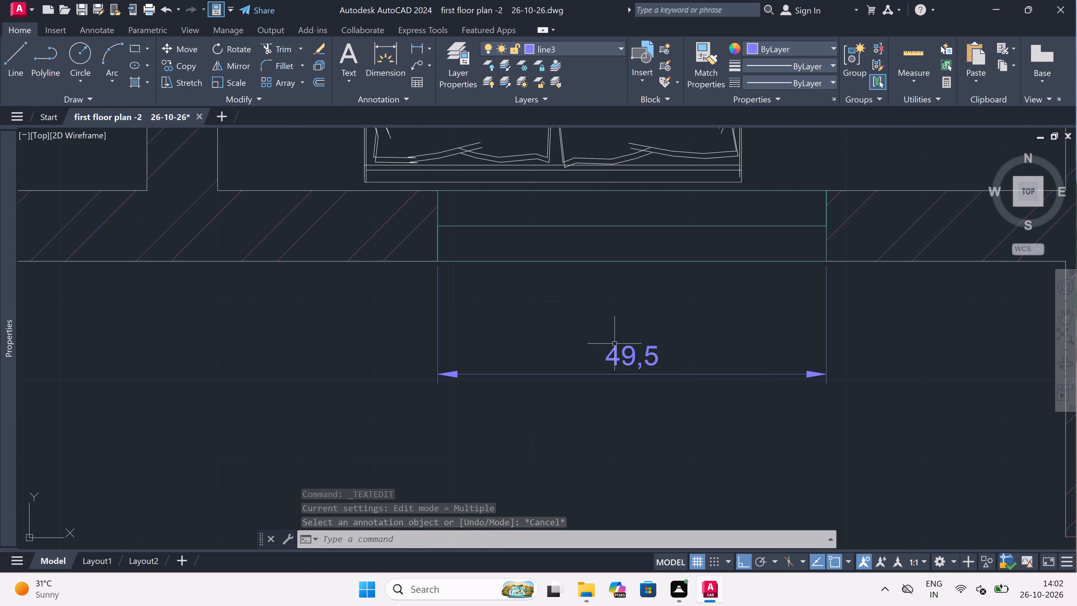
pyautogui.doubleClick(617, 347)
pyautogui.scroll(3, 617, 348)
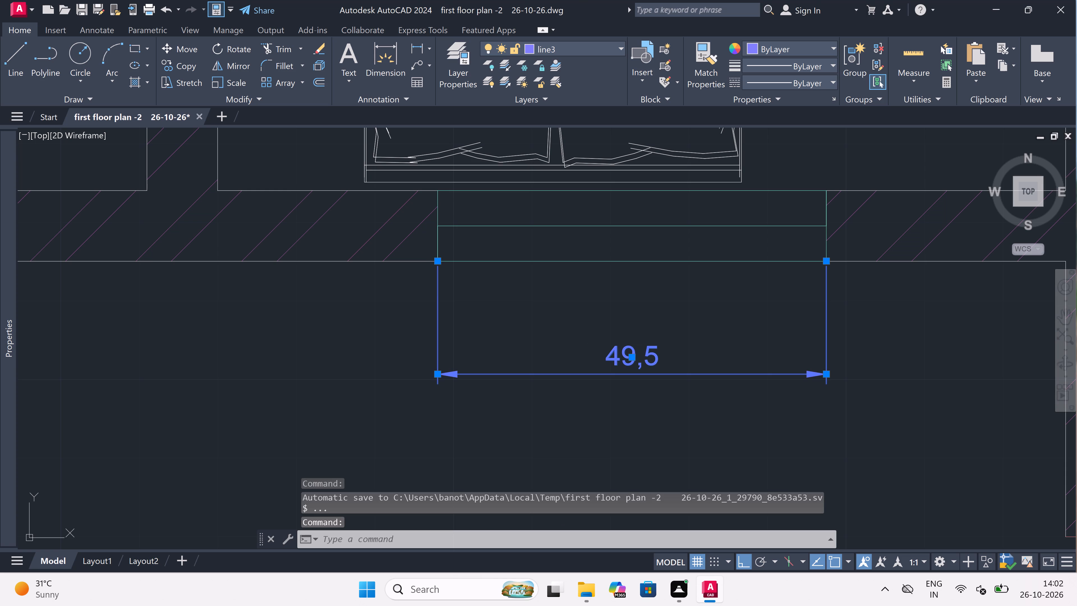
pyautogui.press('BackSpace')
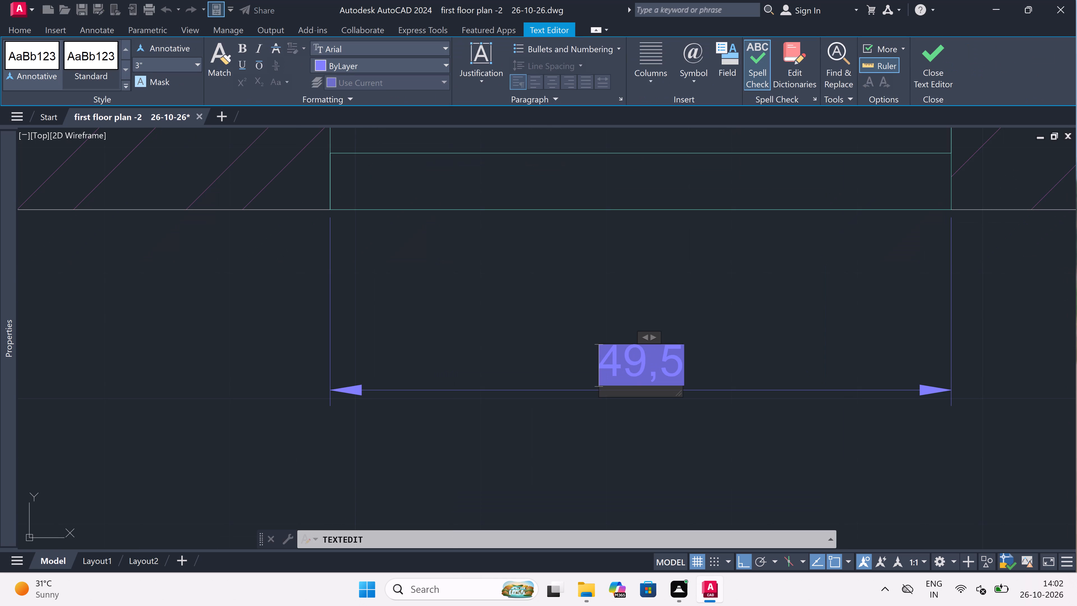
pyautogui.doubleClick(667, 372)
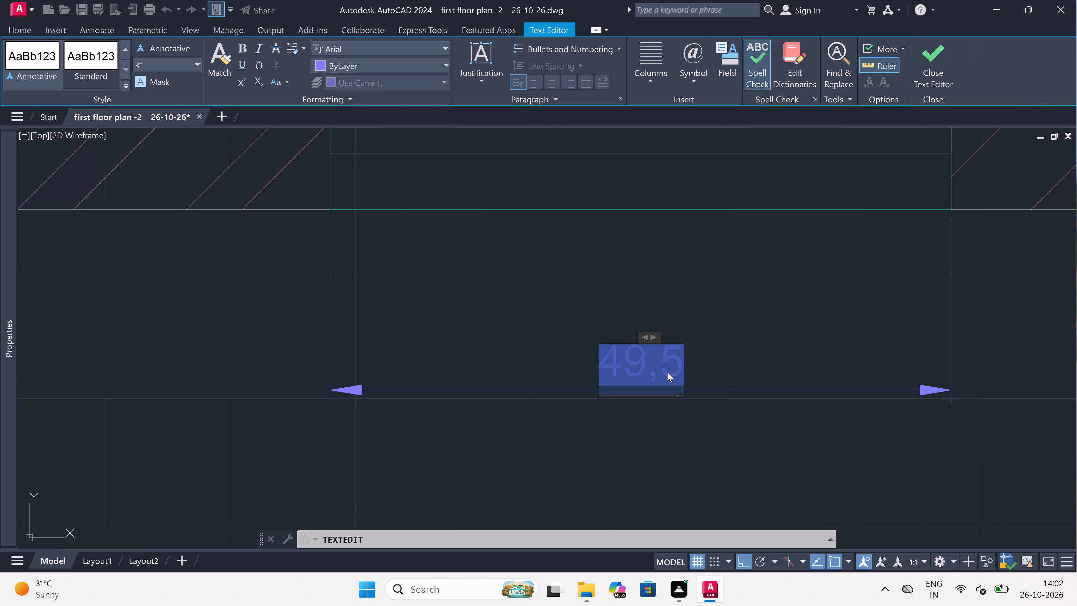
pyautogui.press('BackSpace')
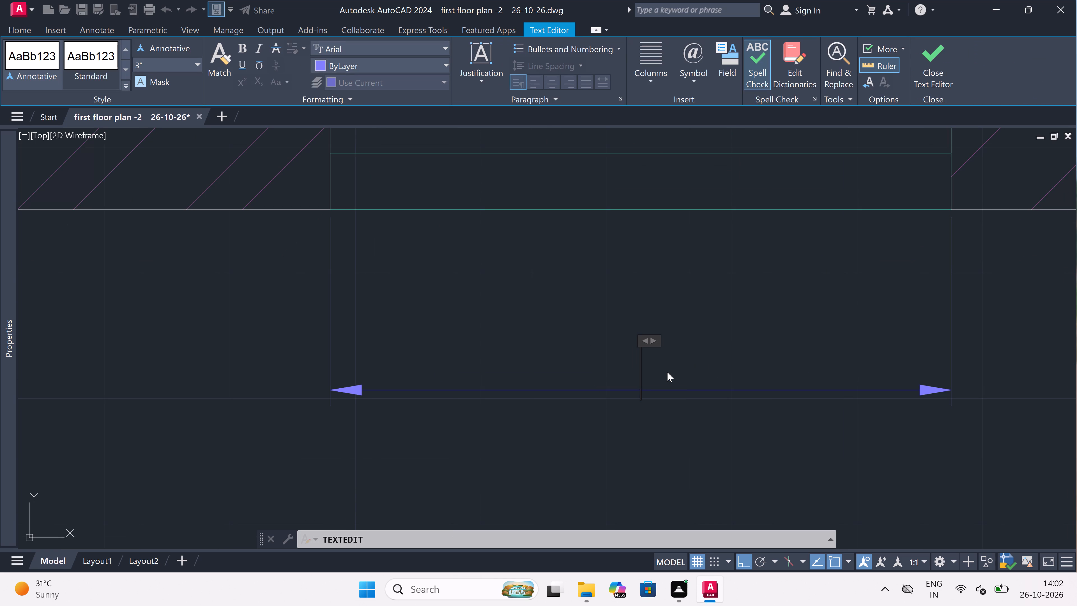
pyautogui.press('4')
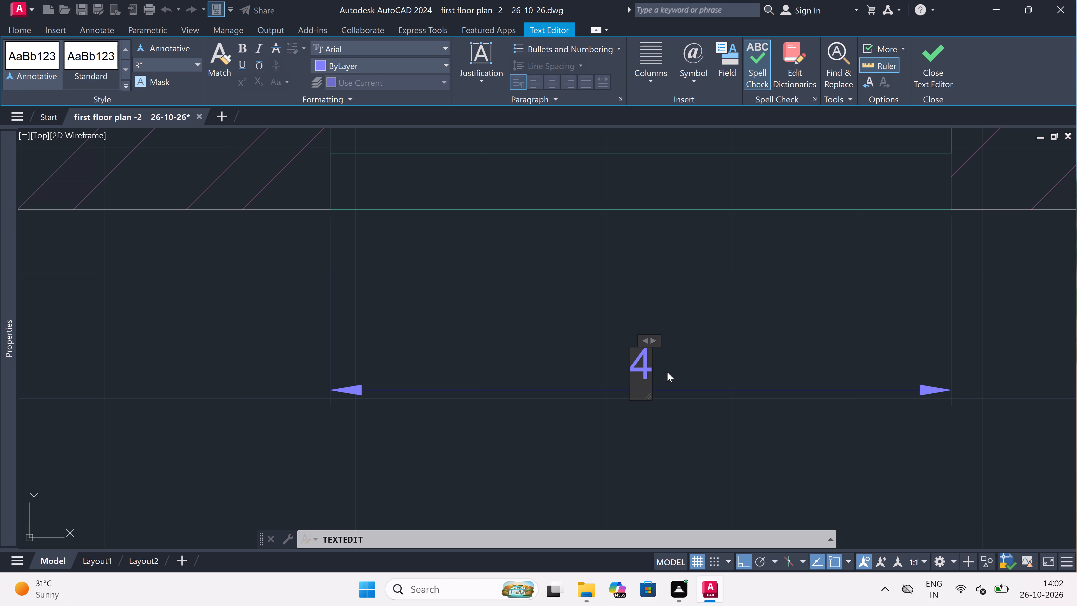
pyautogui.write("'1")
pyautogui.write('.5')
pyautogui.hotkey('shift', '"')
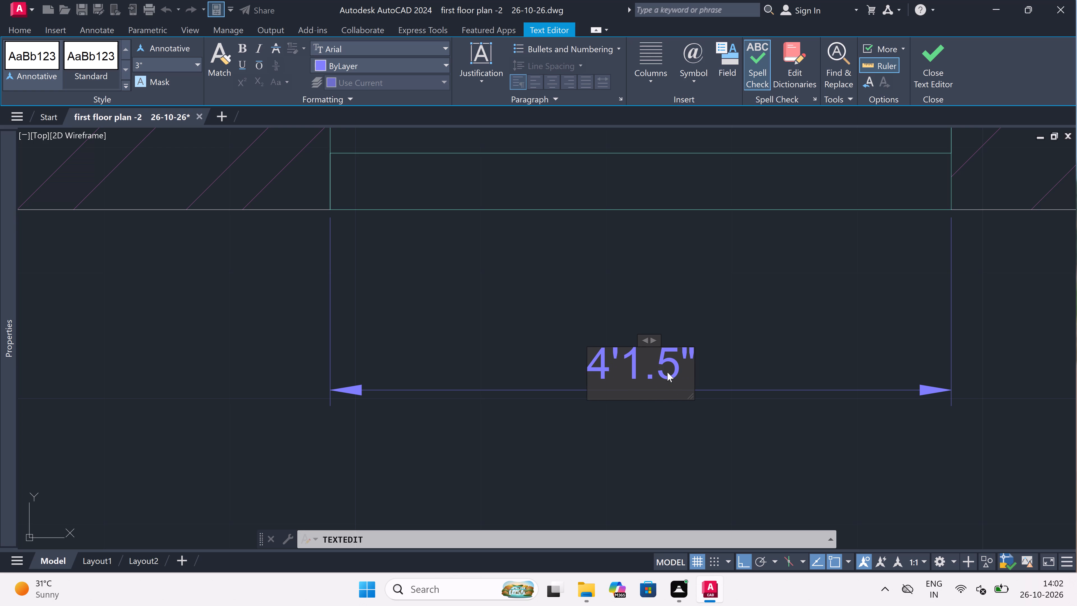
pyautogui.click(487, 297)
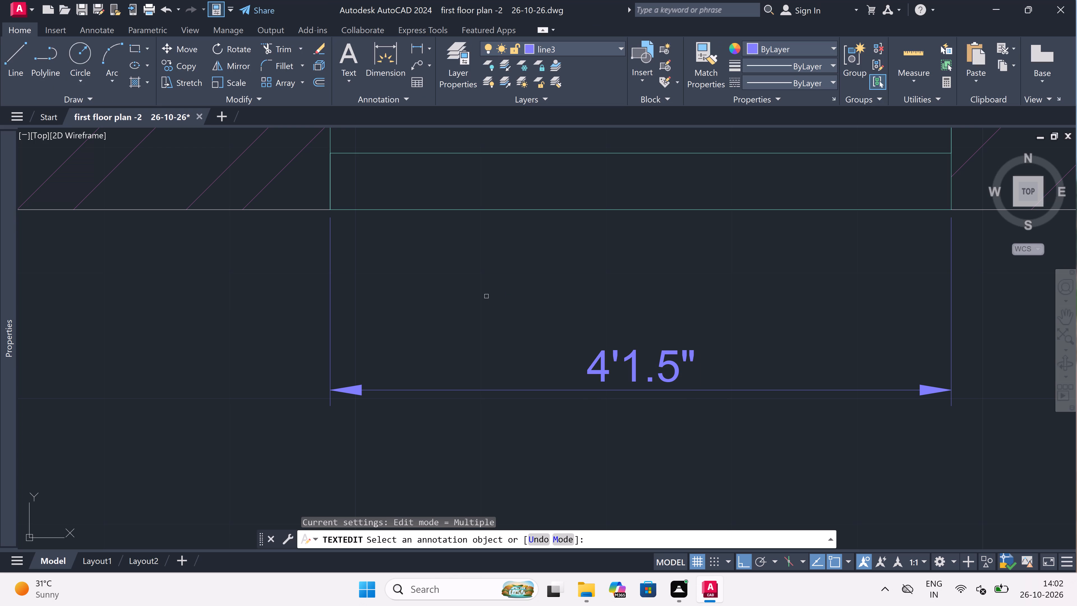
pyautogui.press('Escape')
# Replace the text of the right drawing room's front window dimension with 5'4.6".
pyautogui.scroll(-5, 486, 298)
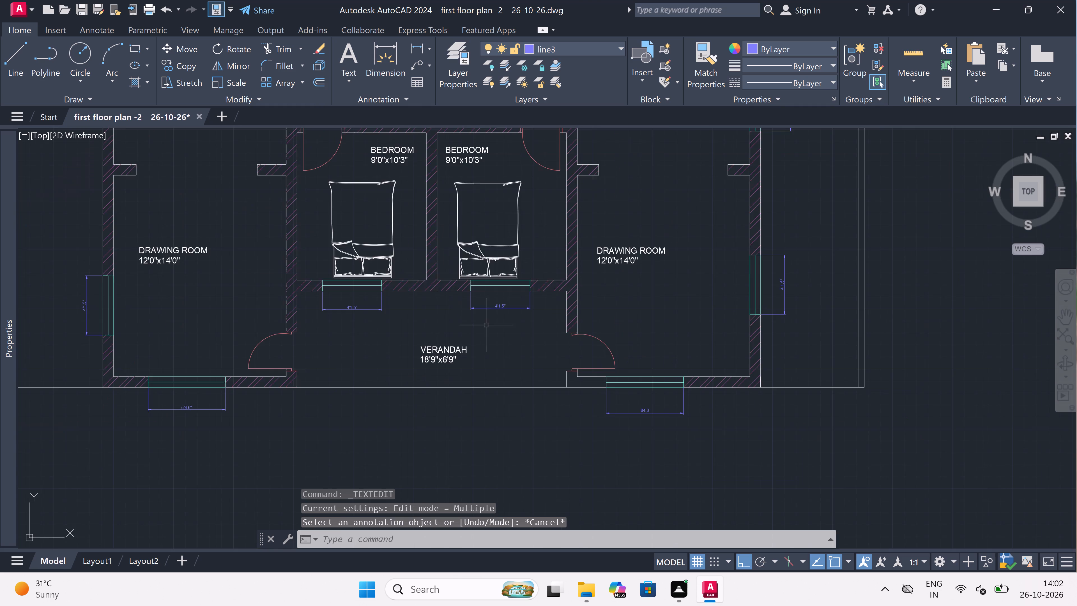
pyautogui.scroll(-2, 486, 325)
pyautogui.scroll(4, 525, 348)
pyautogui.scroll(1, 702, 458)
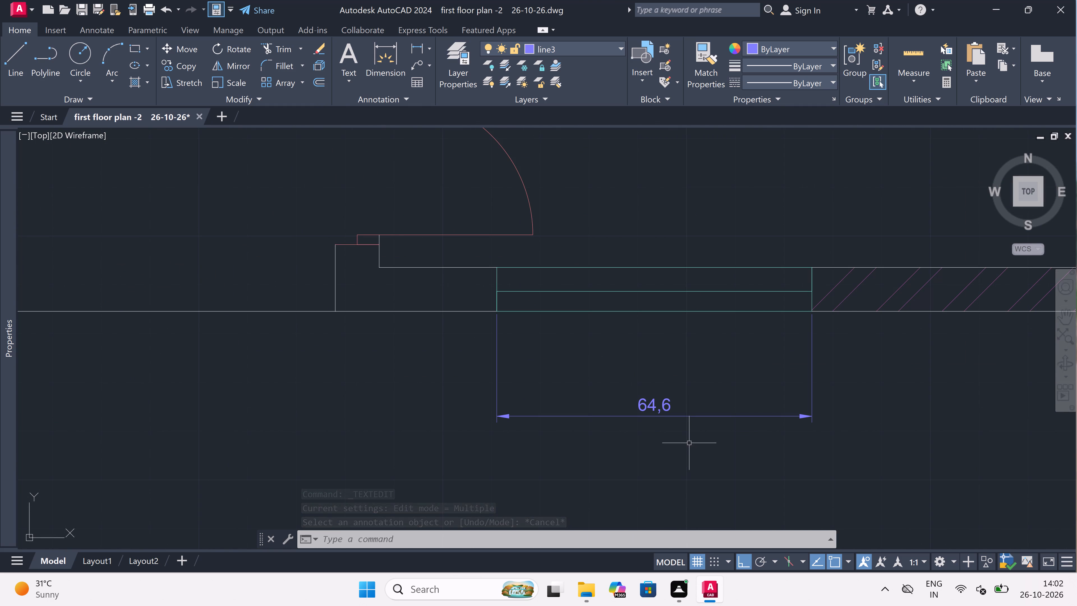
pyautogui.scroll(1, 678, 430)
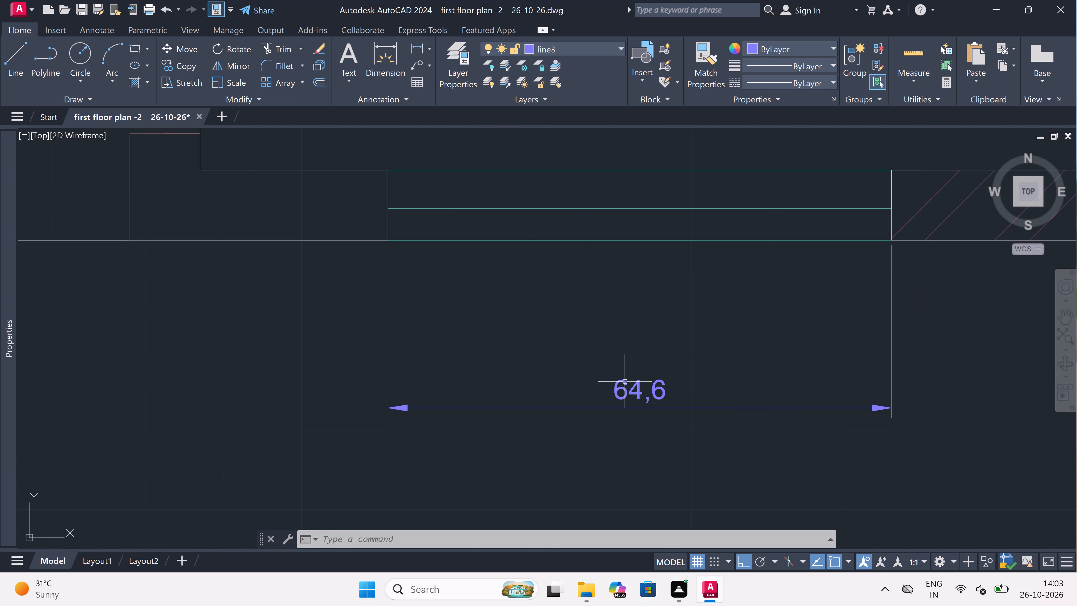
pyautogui.tripleClick(625, 382)
pyautogui.scroll(2, 625, 382)
pyautogui.click(630, 399)
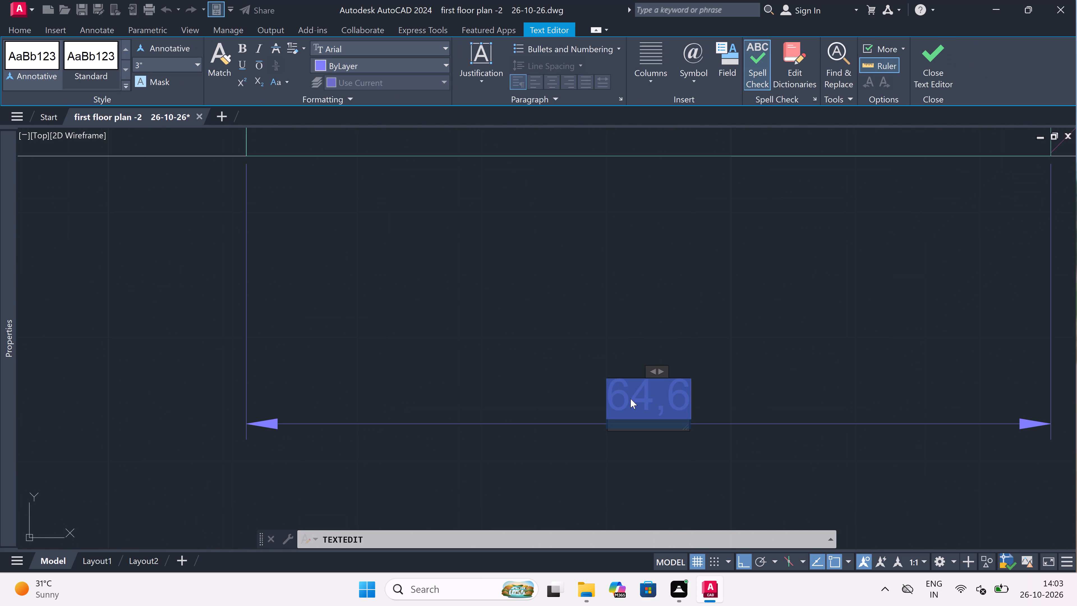
pyautogui.press('BackSpace')
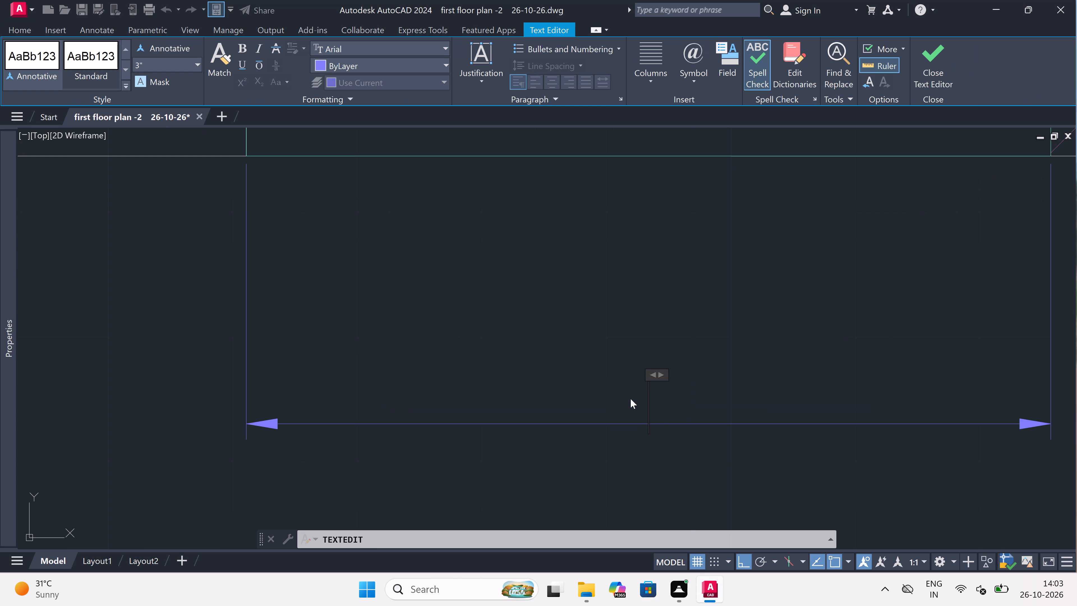
pyautogui.write('5\'4.6"')
pyautogui.click(573, 355)
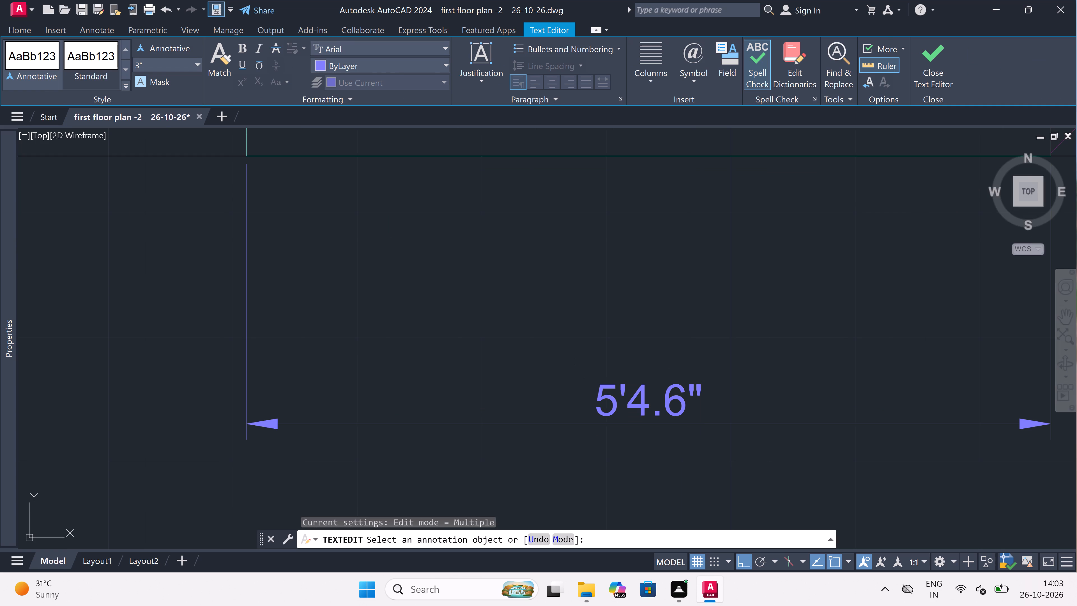
pyautogui.scroll(-3, 573, 355)
pyautogui.press('Escape')
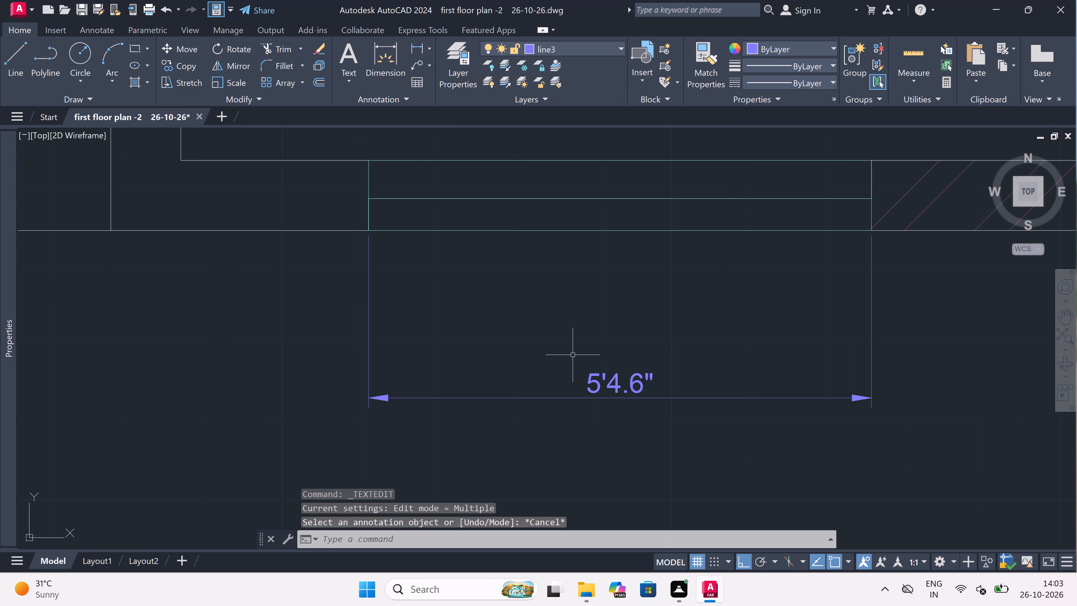
# Examine the window dimension labels across both units, including the kitchen, store, bedroom, dining and drawing room windows.
pyautogui.scroll(-7, 577, 395)
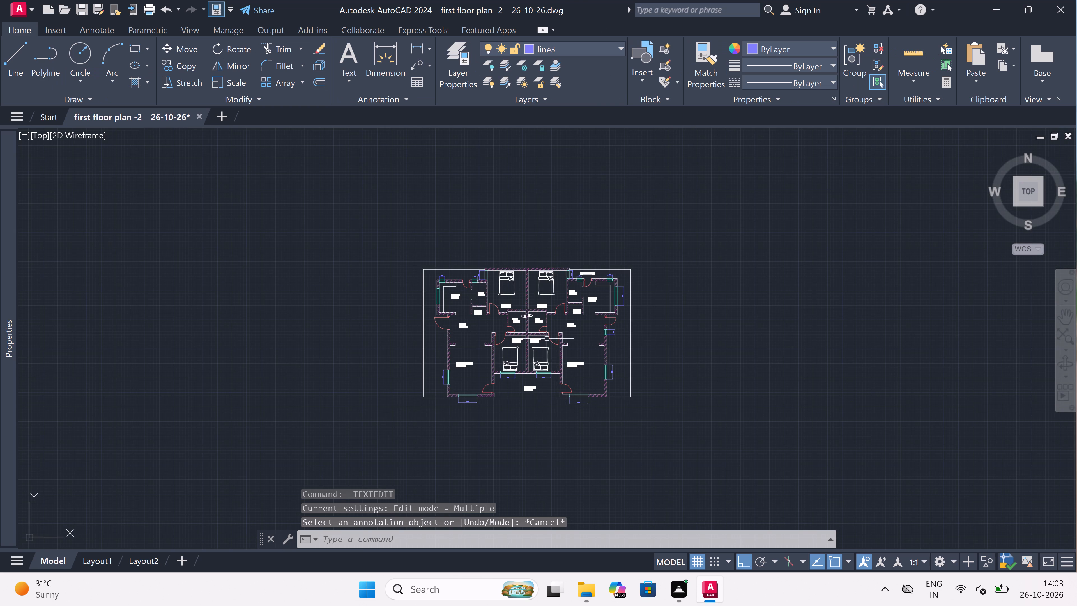
pyautogui.scroll(3, 447, 294)
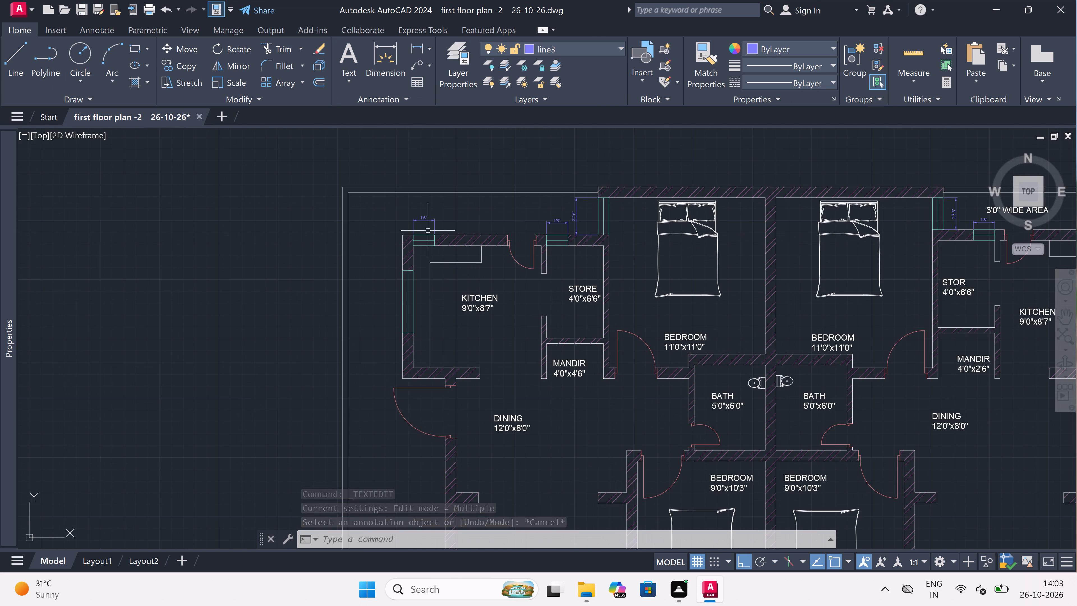
pyautogui.scroll(-2, 480, 263)
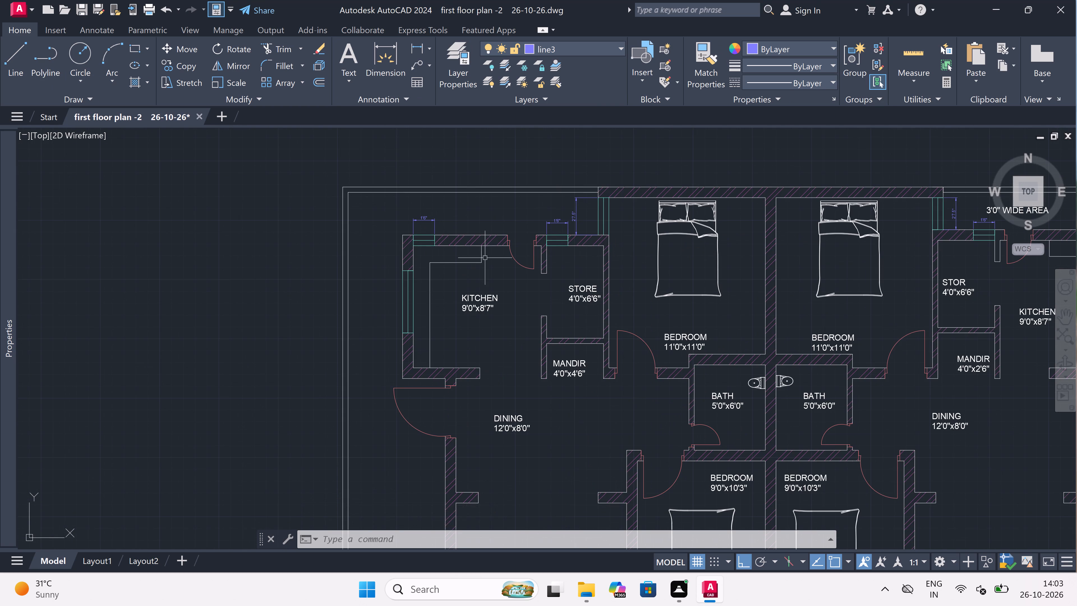
pyautogui.scroll(-1, 480, 263)
pyautogui.scroll(3, 598, 230)
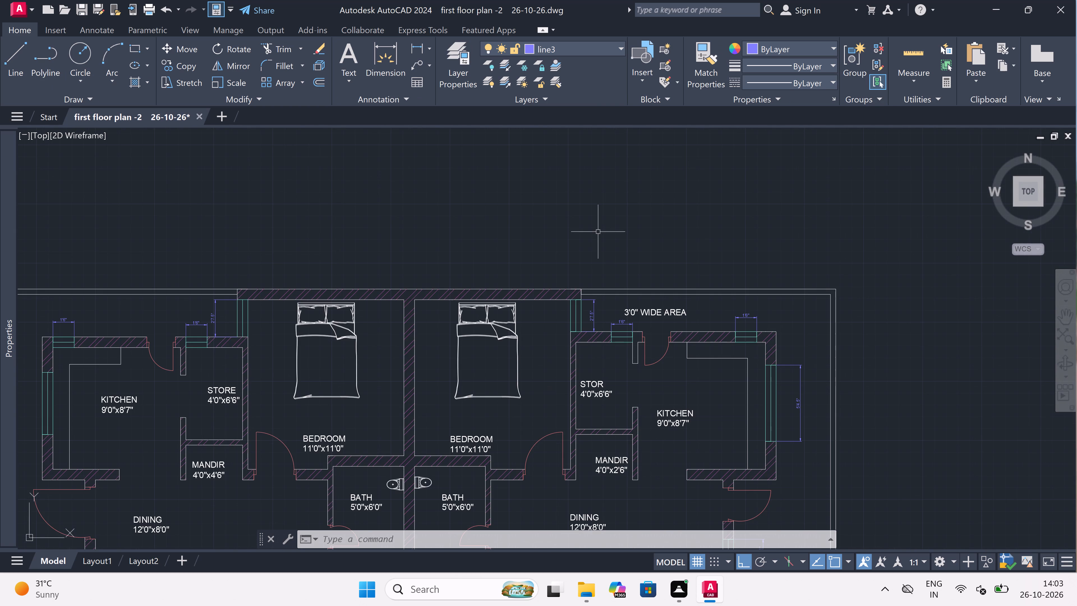
pyautogui.scroll(2, 590, 330)
pyautogui.scroll(3, 586, 289)
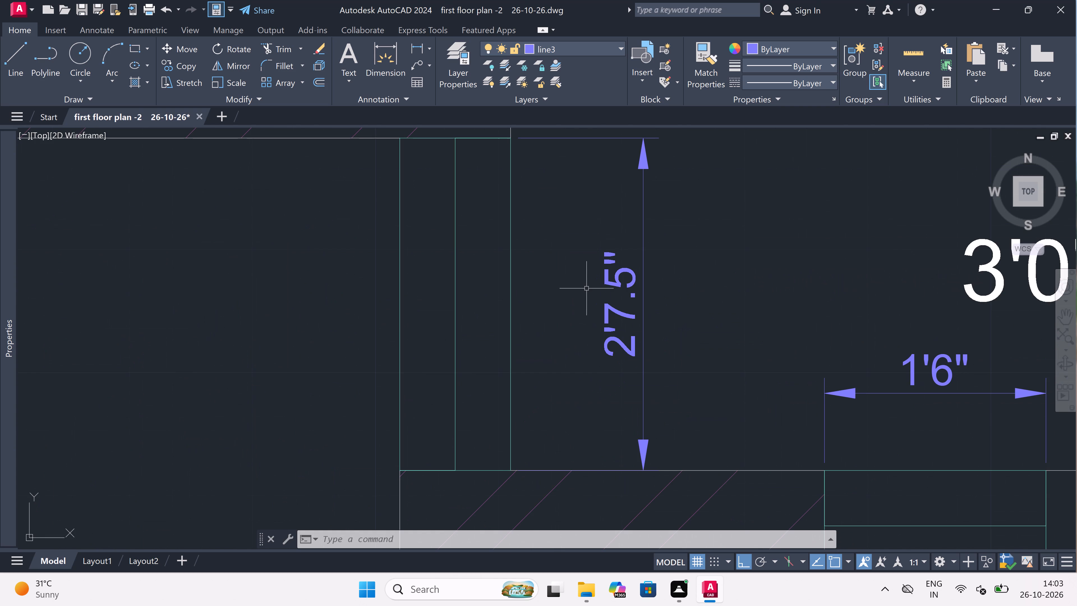
pyautogui.scroll(-4, 586, 289)
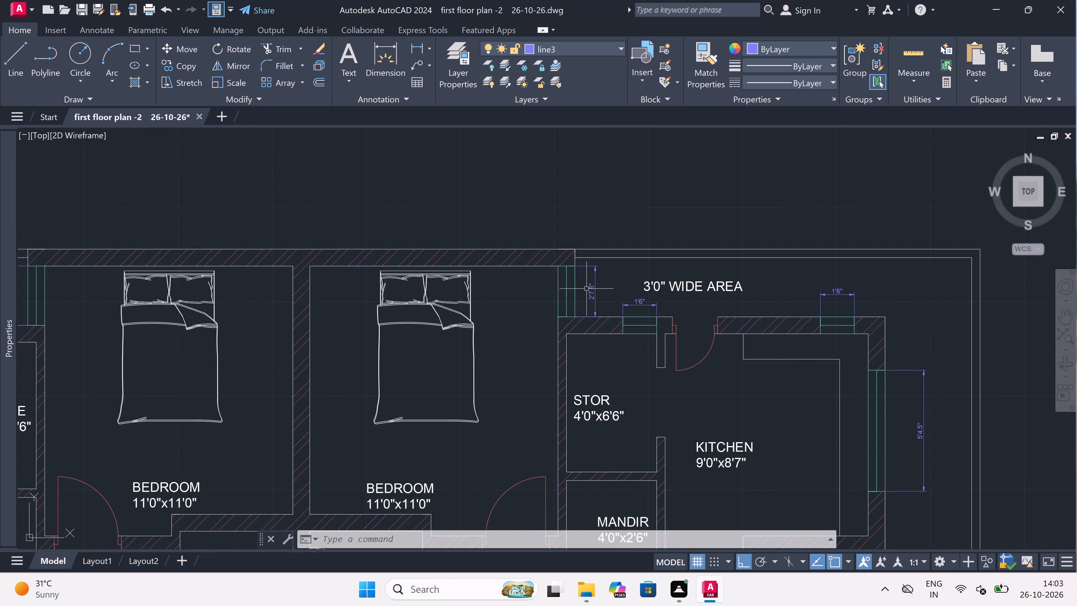
pyautogui.scroll(-3, 586, 289)
pyautogui.scroll(2, 588, 369)
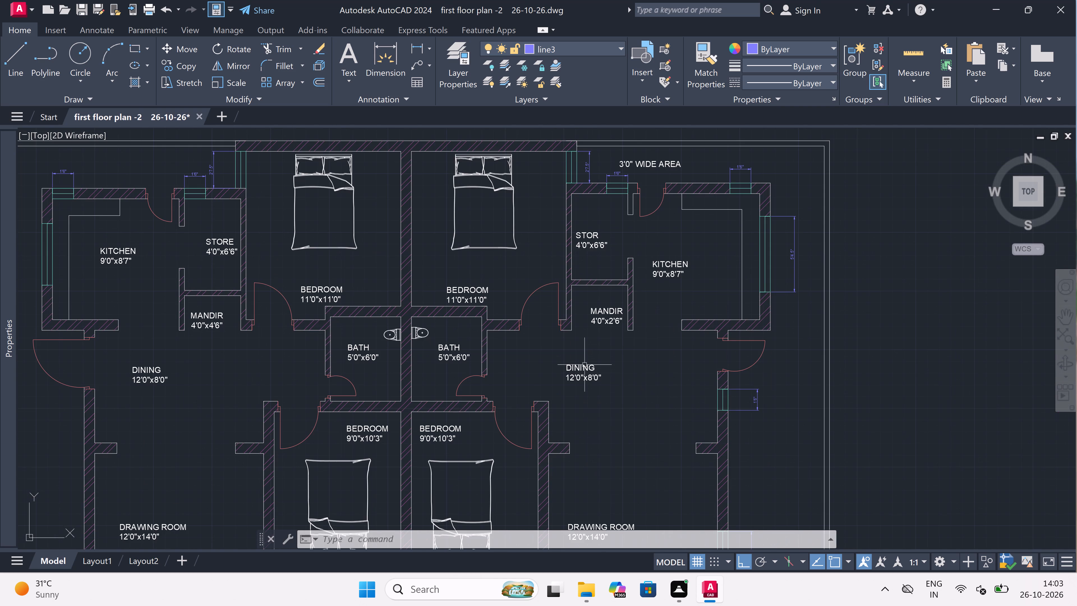
pyautogui.scroll(-3, 481, 287)
pyautogui.scroll(1, 418, 357)
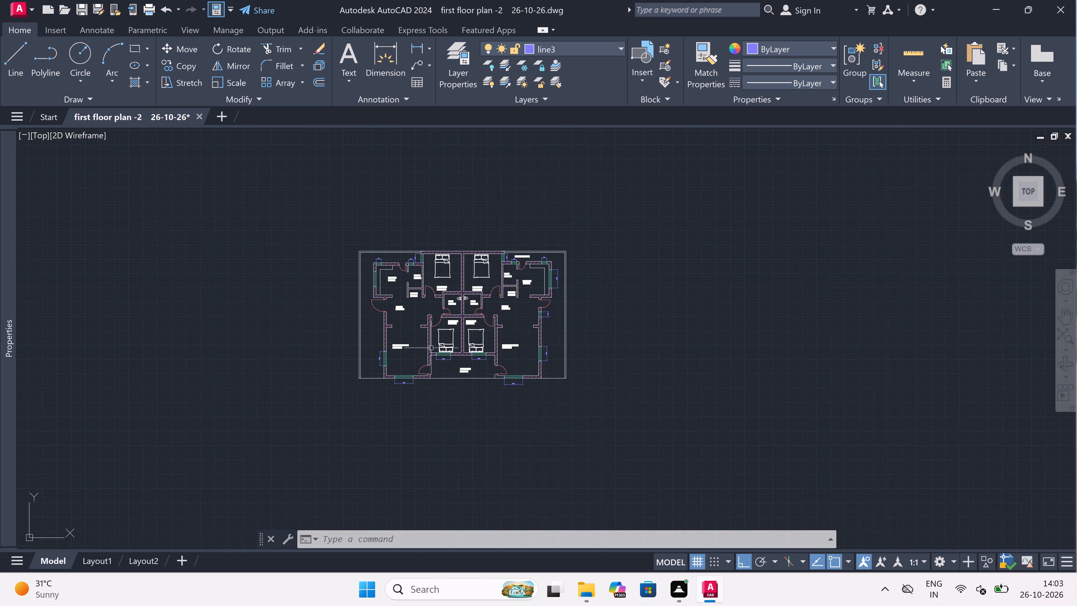
pyautogui.scroll(1, 418, 357)
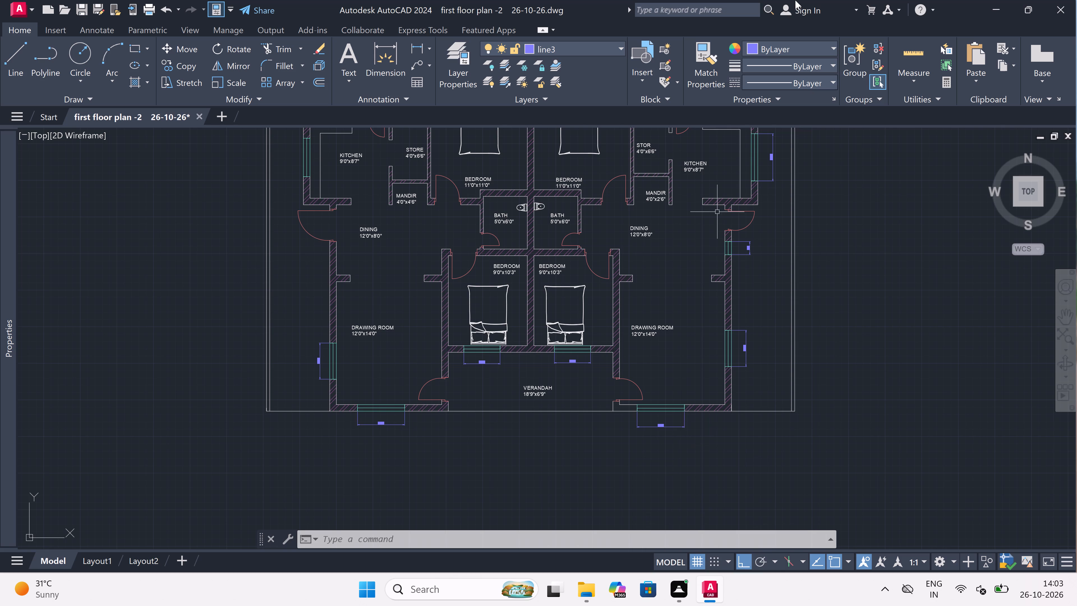
# Minimize the AutoCAD drawing window to switch to File Explorer.
pyautogui.click(1003, 0)
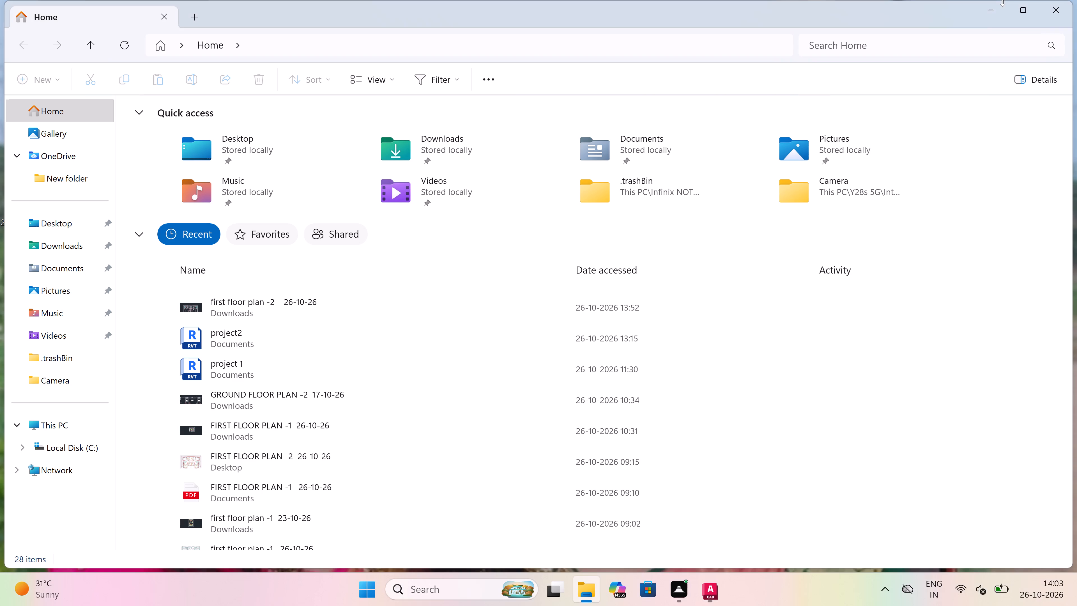
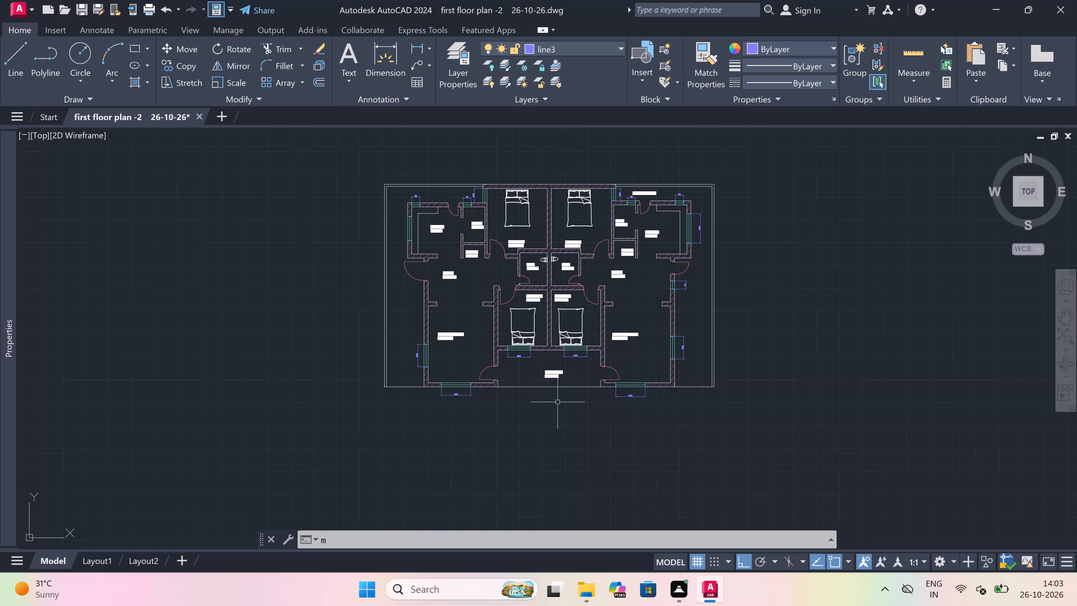
# Set the ISO-25 dimension style's primary units to Engineering format with 0'-0" precision.
pyautogui.press('Escape')
pyautogui.press('Escape')
pyautogui.write('dim')
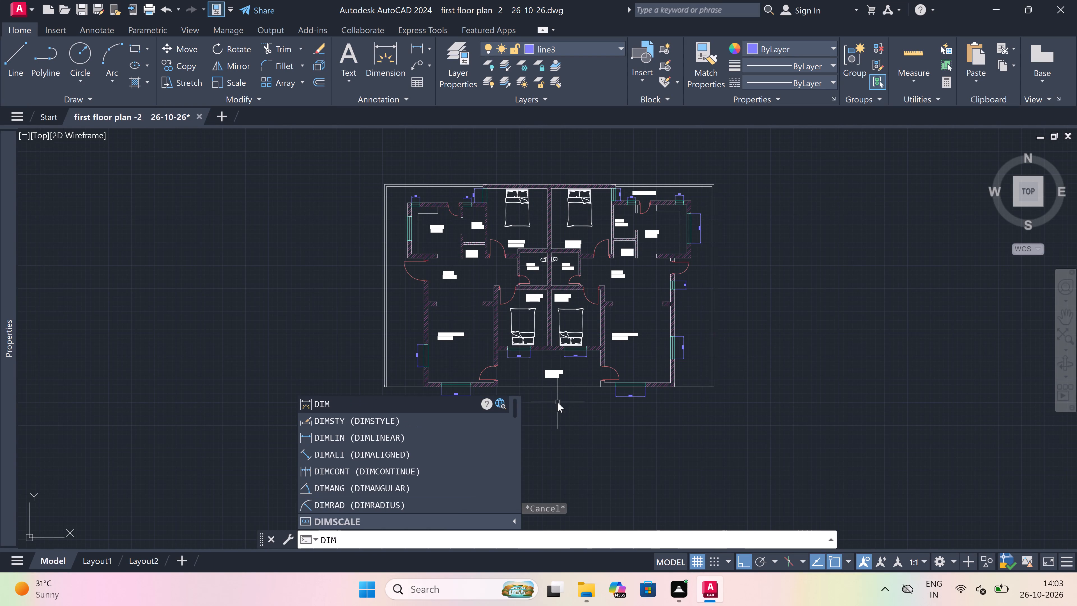
pyautogui.click(401, 422)
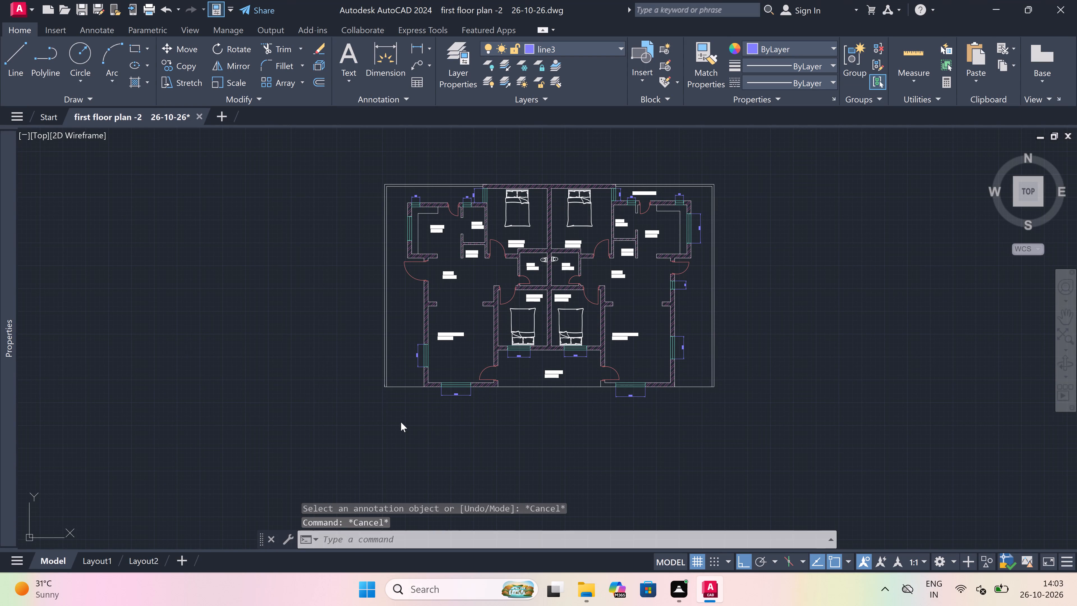
pyautogui.click(686, 263)
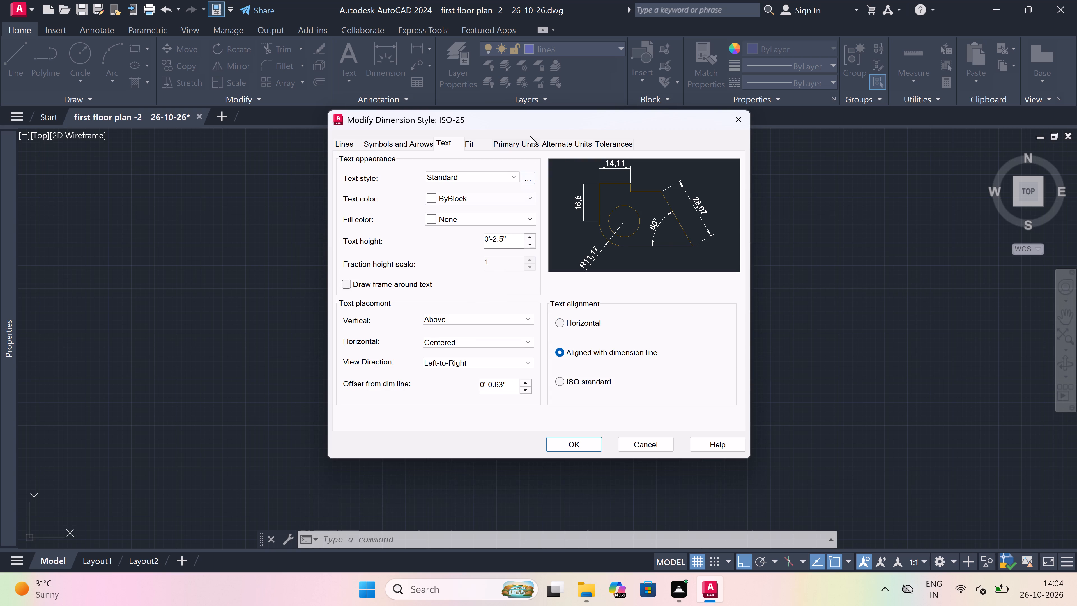
pyautogui.click(523, 138)
pyautogui.click(523, 149)
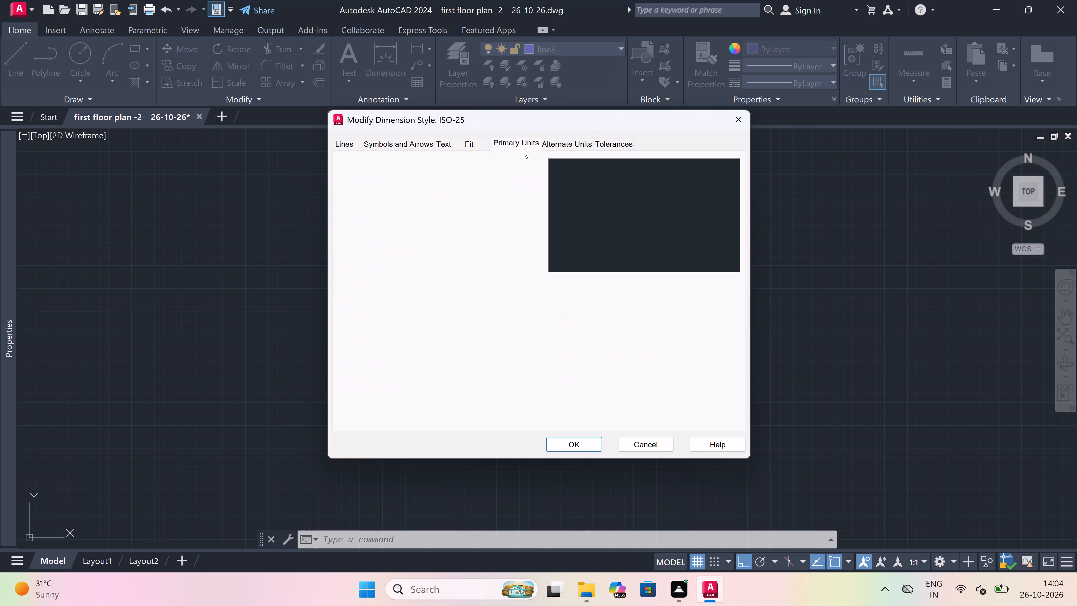
pyautogui.click(473, 192)
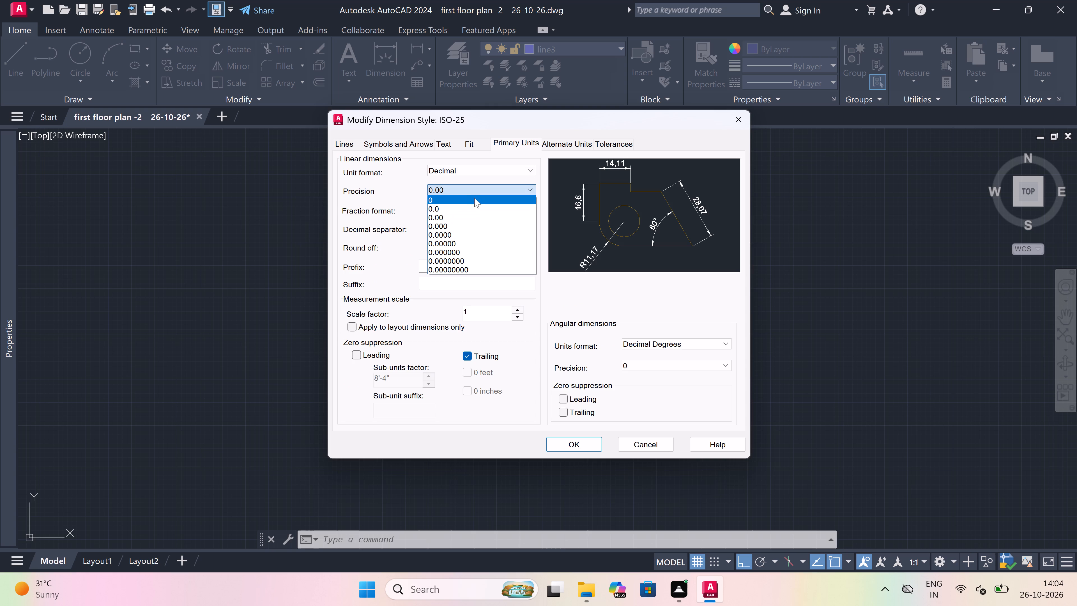
pyautogui.click(474, 206)
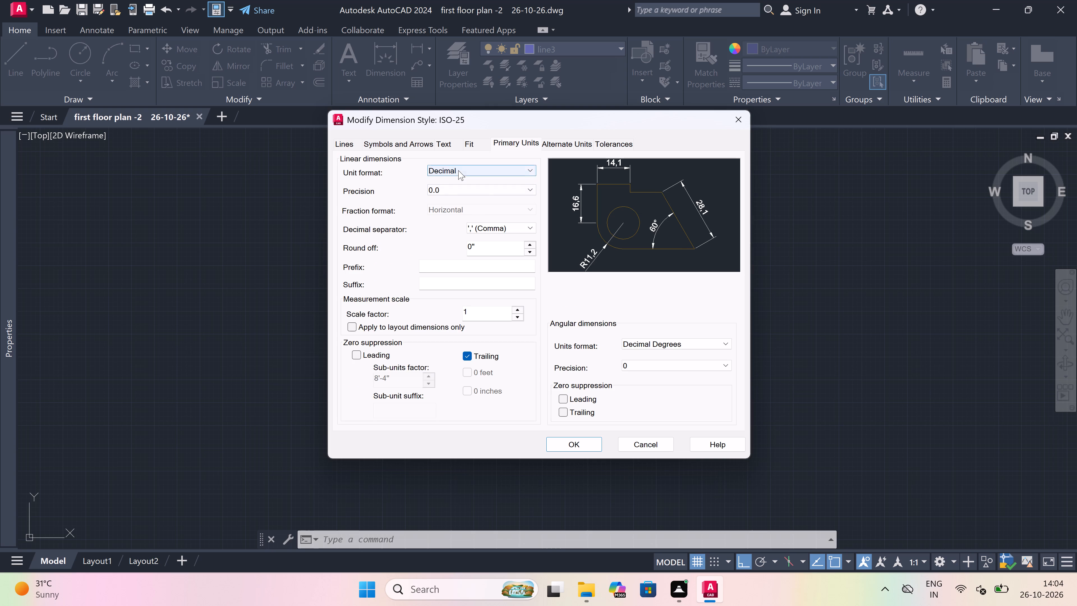
pyautogui.click(458, 170)
pyautogui.click(461, 194)
pyautogui.click(461, 186)
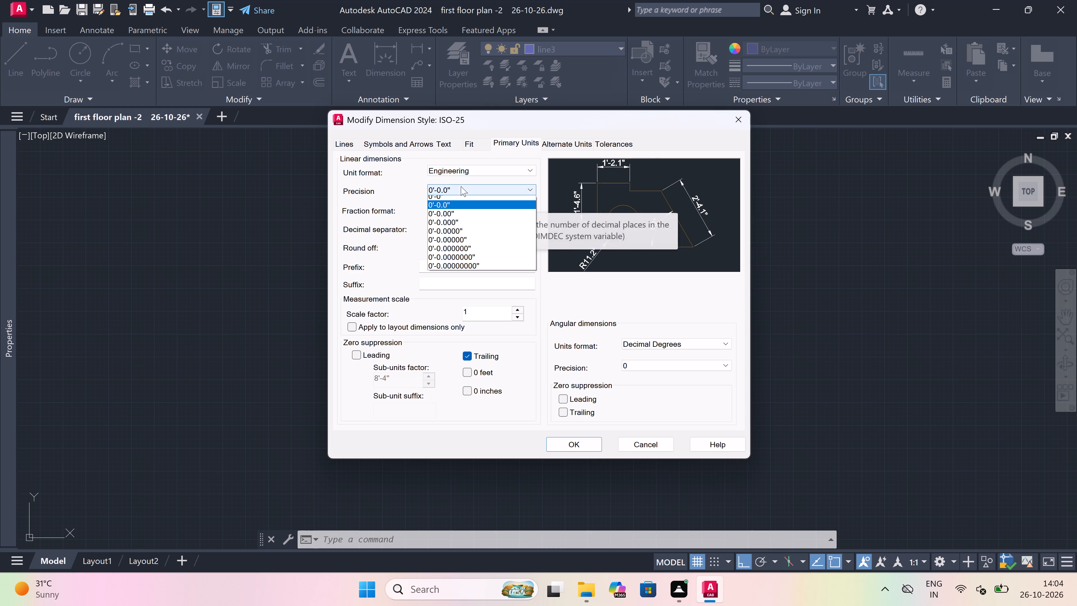
pyautogui.click(457, 198)
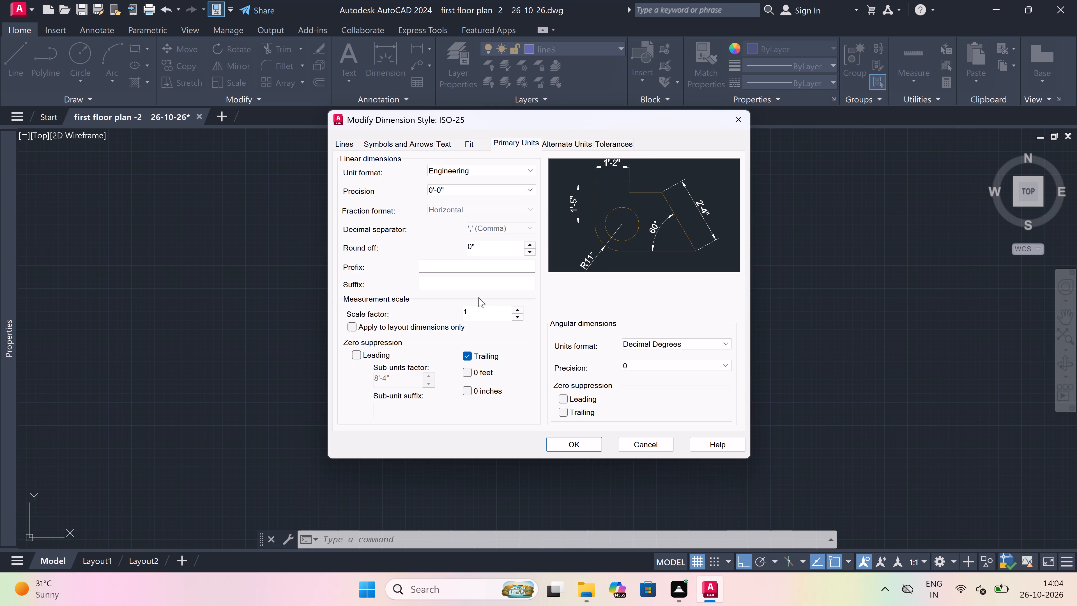
# Set the ISO-25 dimension style's text height to 1' and make the style current.
pyautogui.click(452, 142)
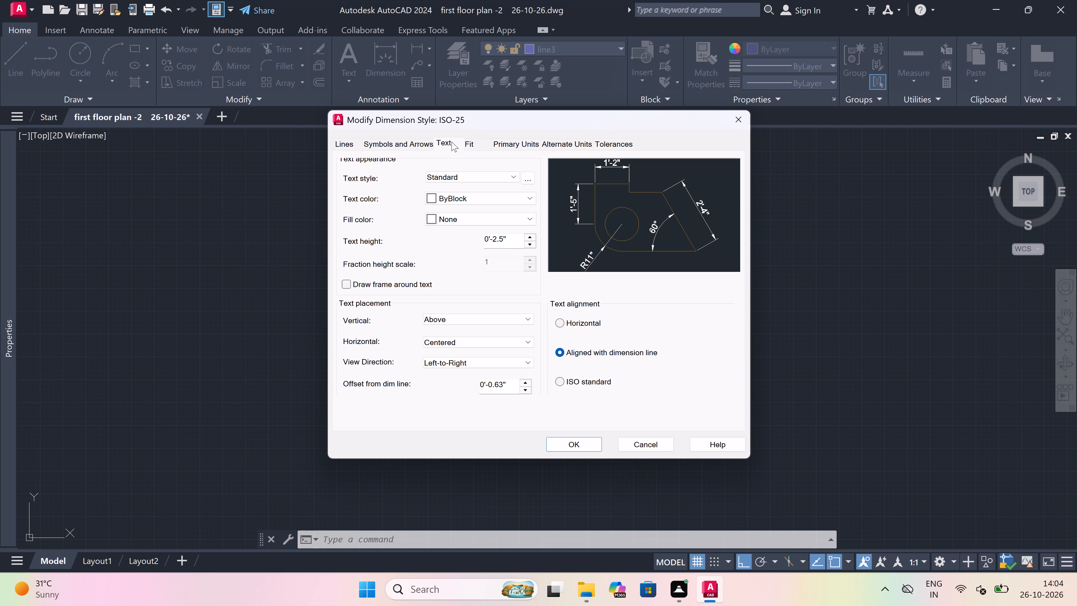
pyautogui.click(508, 238)
pyautogui.press('BackSpace')
pyautogui.press('BackSpace')
pyautogui.press('BackSpace')
pyautogui.press('BackSpace')
pyautogui.press('BackSpace')
pyautogui.press('BackSpace')
pyautogui.press('BackSpace')
pyautogui.press('BackSpace')
pyautogui.press('BackSpace')
pyautogui.press('BackSpace')
pyautogui.press('BackSpace')
pyautogui.press('BackSpace')
pyautogui.press('BackSpace')
pyautogui.press('BackSpace')
pyautogui.press('BackSpace')
pyautogui.press('1')
pyautogui.press("'")
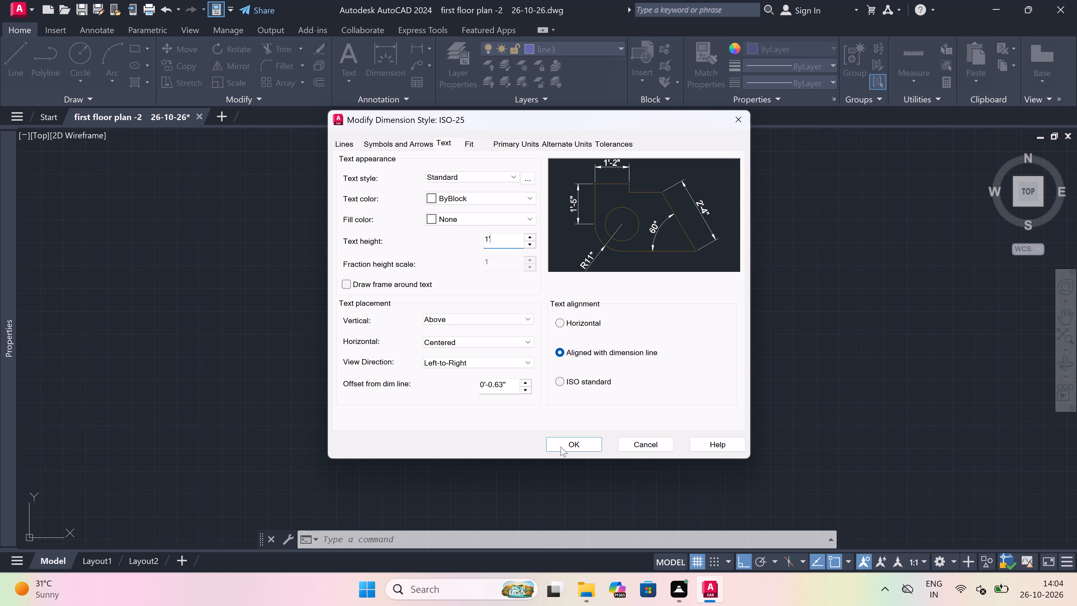
pyautogui.click(562, 448)
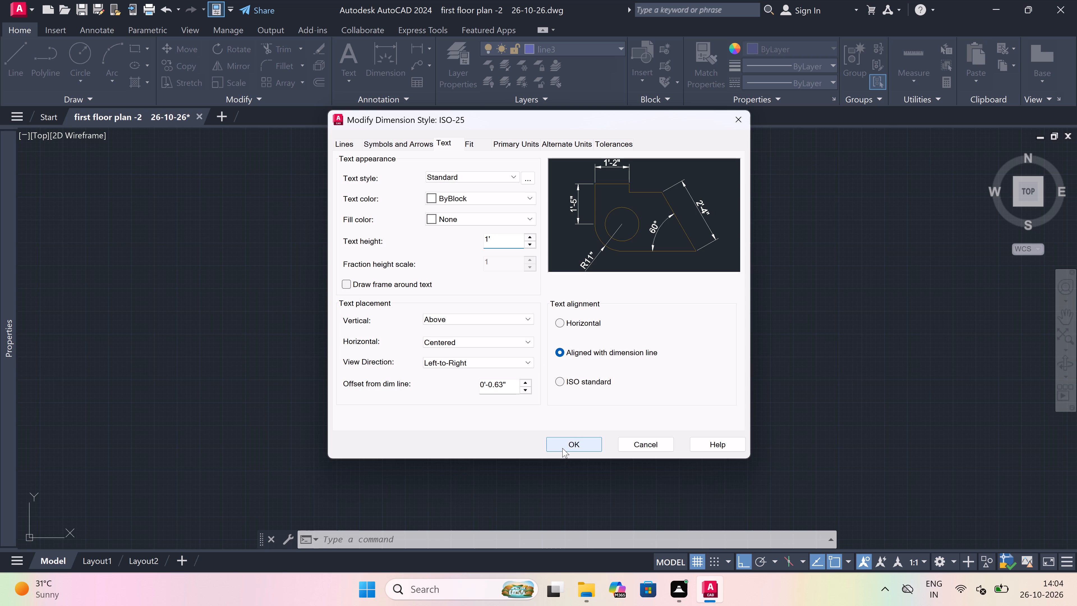
pyautogui.click(681, 221)
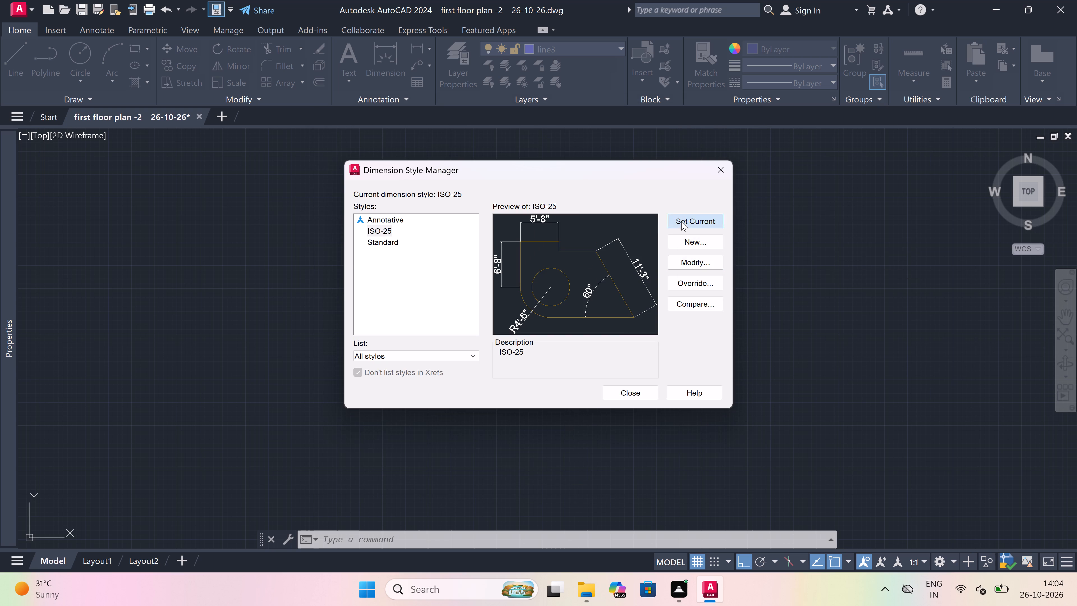
pyautogui.click(618, 388)
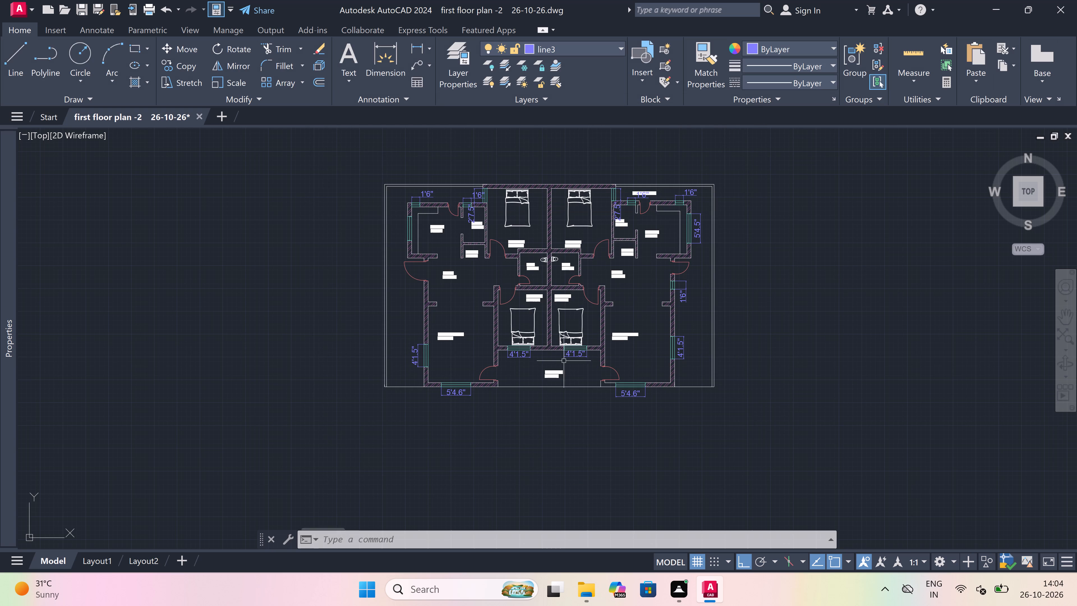
# Add multiline text reading FIRST FLOOR PLAN in a wide text box below the plan's front wall.
pyautogui.scroll(3, 507, 328)
pyautogui.scroll(-5, 507, 328)
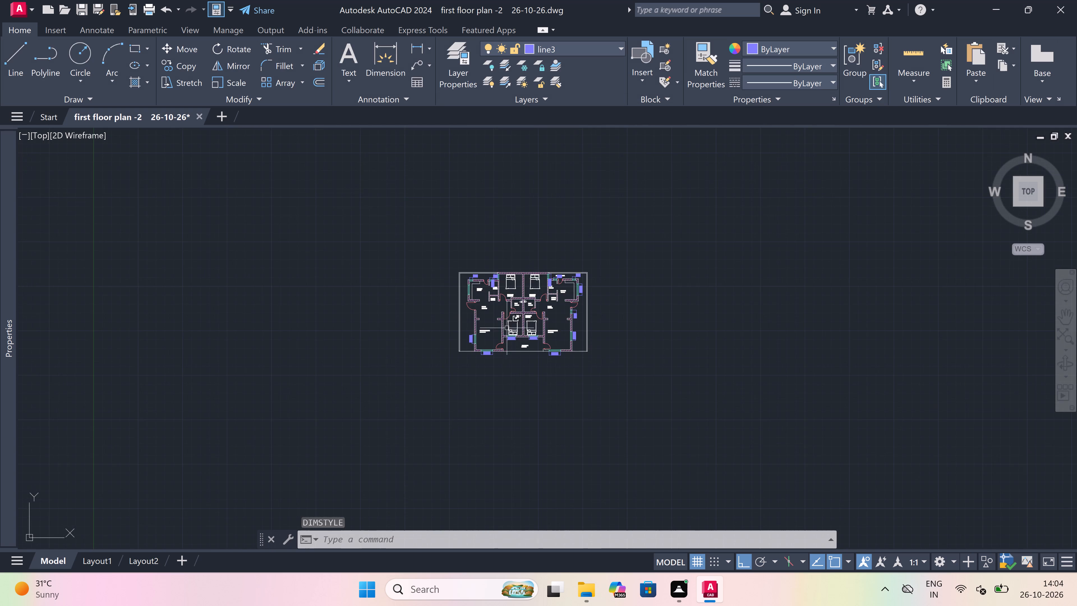
pyautogui.scroll(2, 510, 335)
pyautogui.write('mt')
pyautogui.press('space')
pyautogui.scroll(-2, 512, 340)
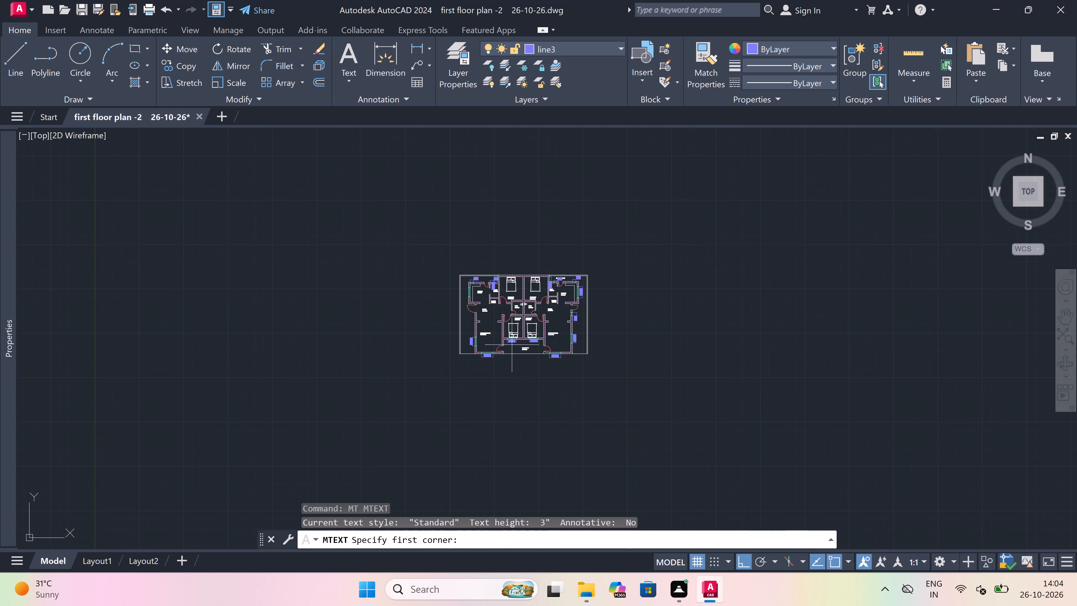
pyautogui.scroll(3, 519, 380)
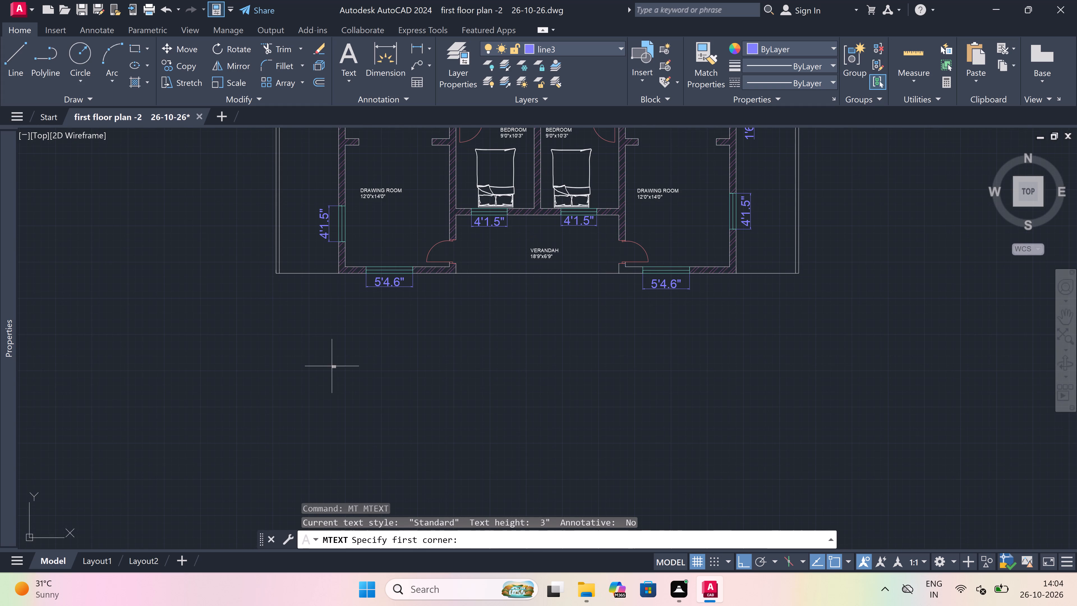
pyautogui.moveTo(386, 330); pyautogui.dragTo(445, 340)
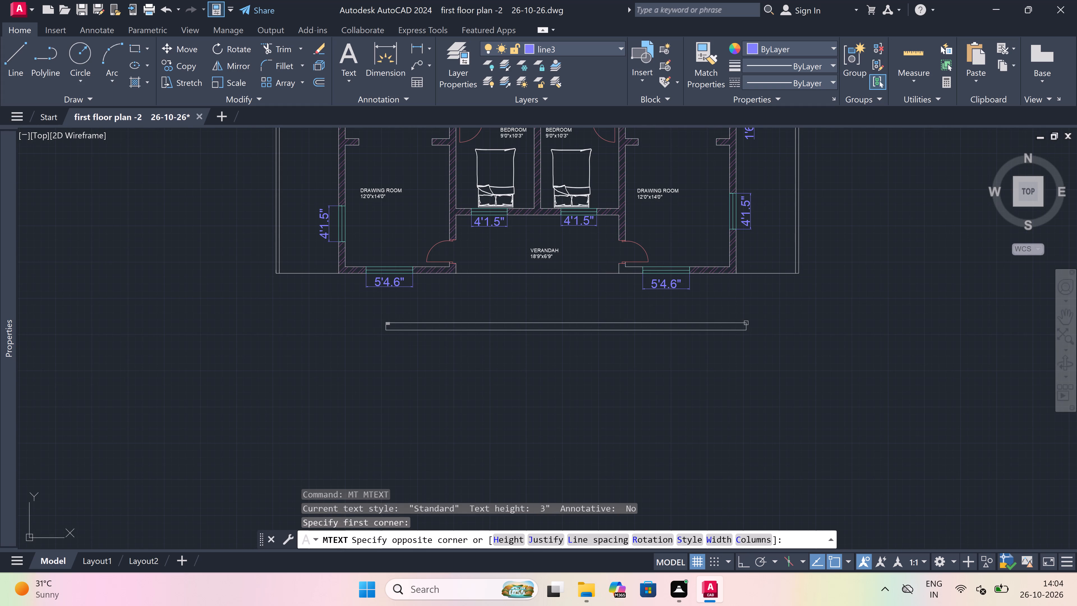
pyautogui.click(857, 343)
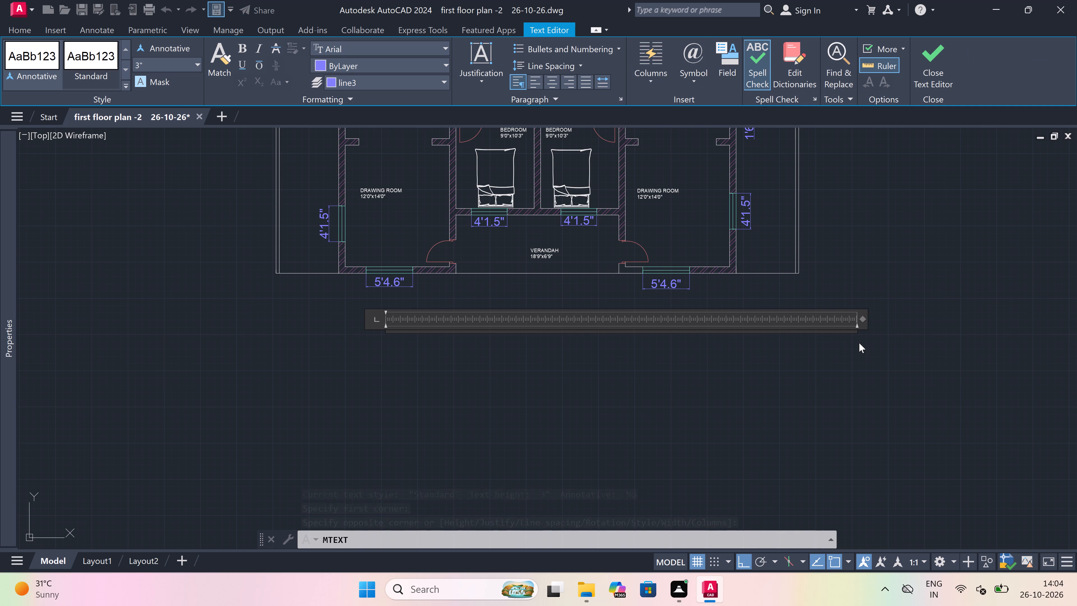
pyautogui.write('FI')
pyautogui.write('RST')
pyautogui.press('space')
pyautogui.scroll(4, 398, 334)
pyautogui.scroll(2, 335, 317)
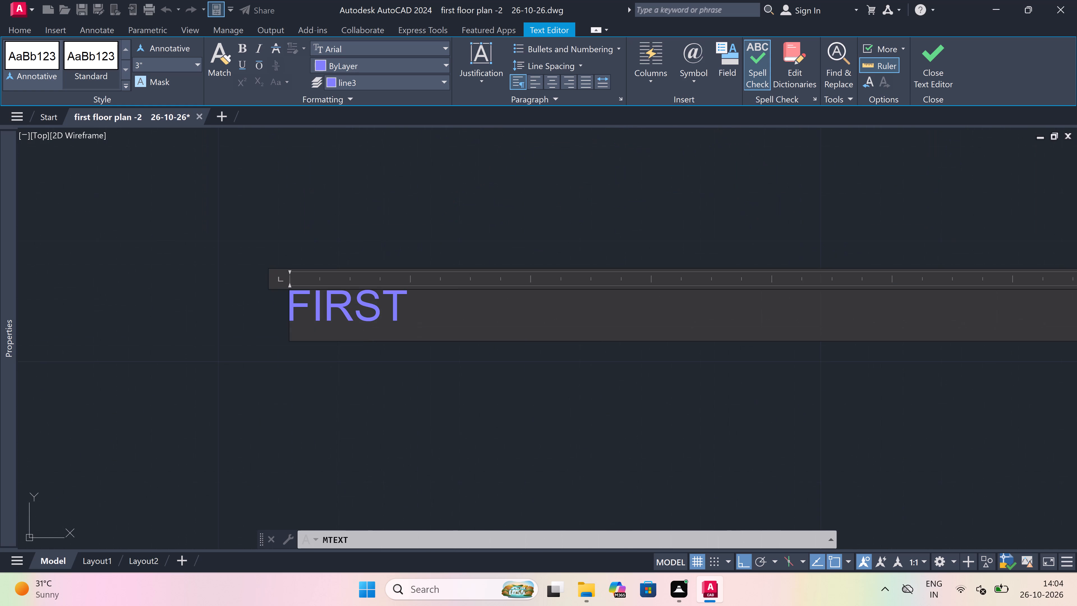
pyautogui.write('FLOOR PLAN')
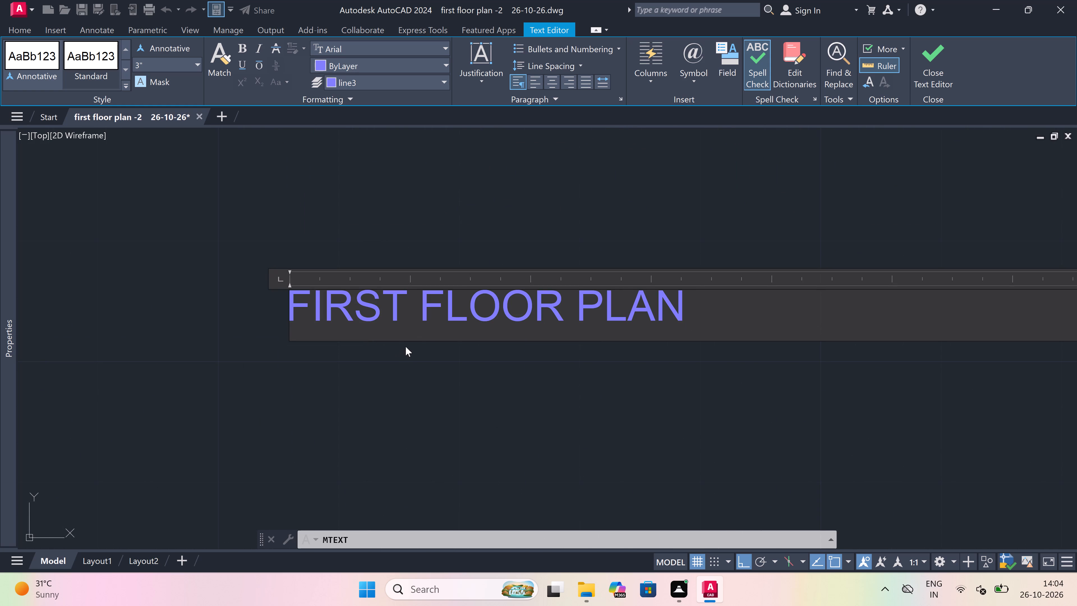
# Put the FIRST FLOOR PLAN title on layer 0 and finish the text.
pyautogui.click(365, 78)
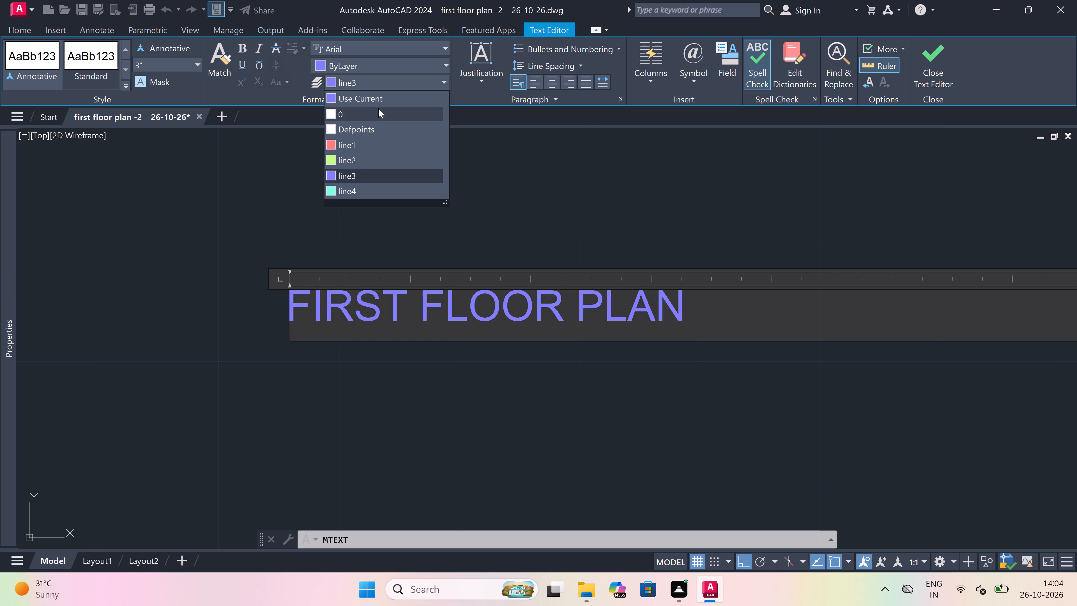
pyautogui.click(379, 109)
pyautogui.scroll(-1, 448, 354)
pyautogui.click(420, 388)
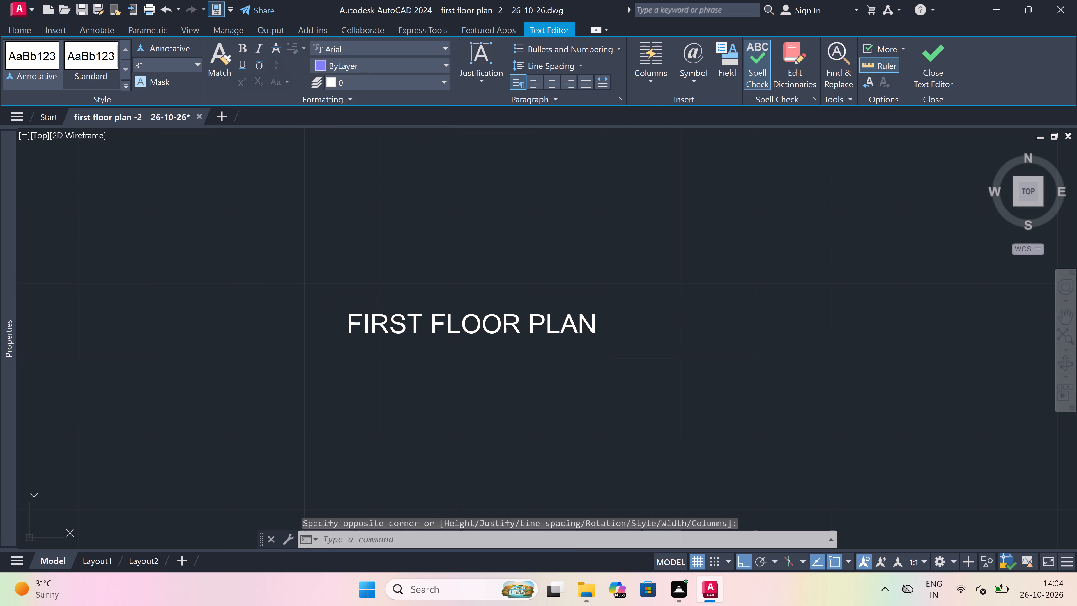
# Set the text height of the FIRST FLOOR PLAN title to 1.5'.
pyautogui.moveTo(515, 279); pyautogui.dragTo(510, 288)
pyautogui.click(346, 397)
pyautogui.rightClick(218, 303)
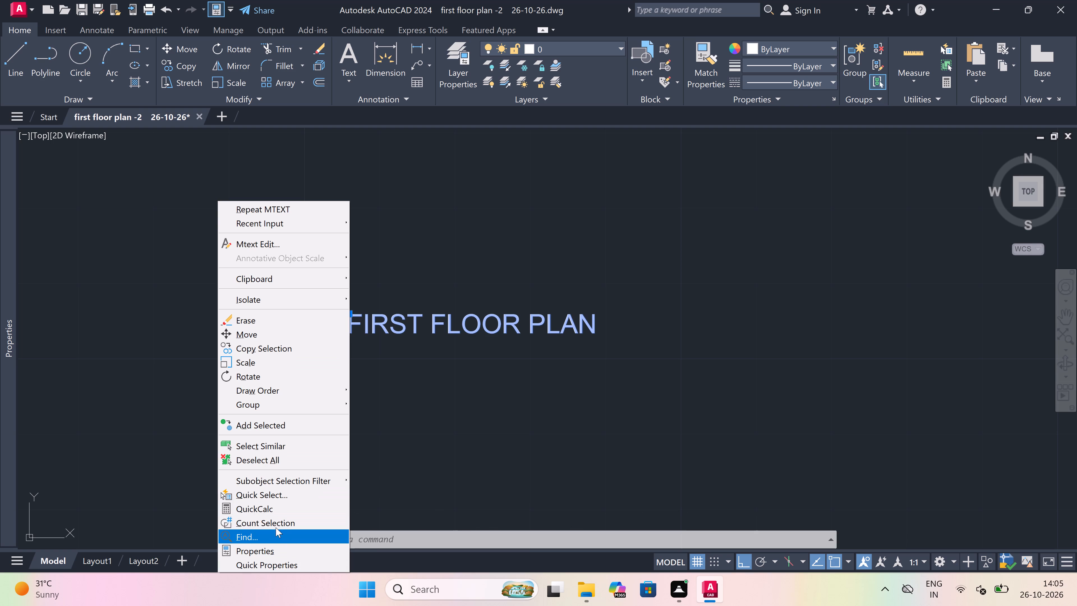
pyautogui.click(275, 553)
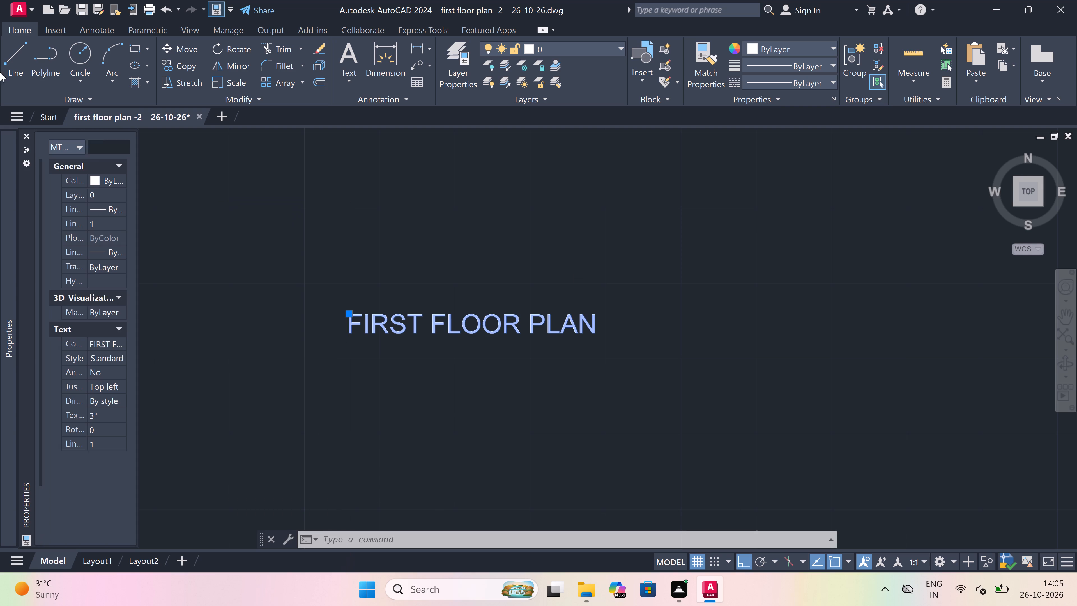
pyautogui.click(101, 416)
pyautogui.press('BackSpace')
pyautogui.press('BackSpace')
pyautogui.press('BackSpace')
pyautogui.press('BackSpace')
pyautogui.press('BackSpace')
pyautogui.press('BackSpace')
pyautogui.press('BackSpace')
pyautogui.press('BackSpace')
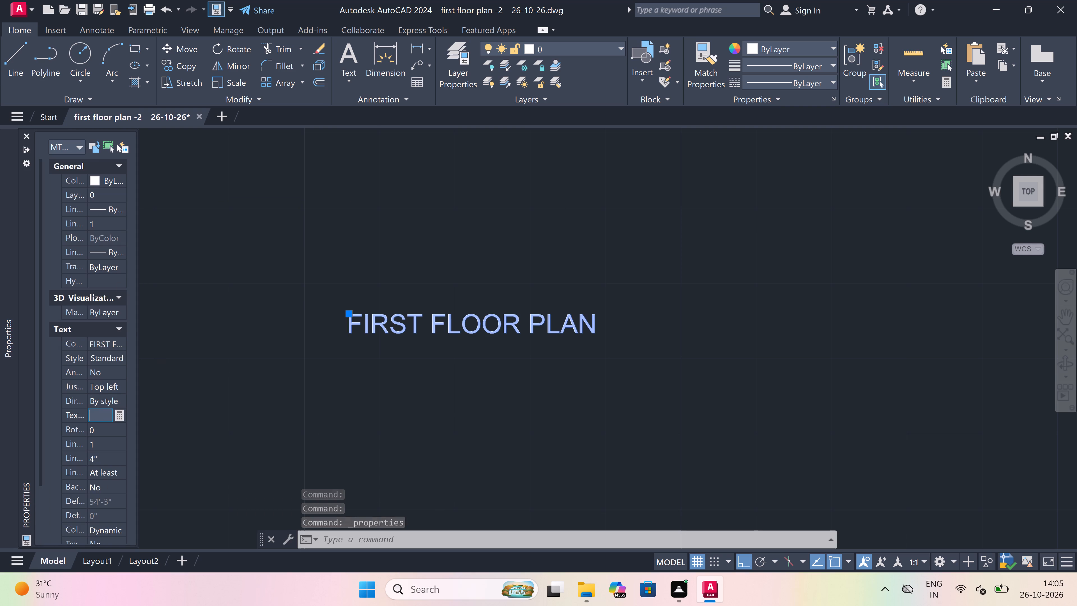
pyautogui.press('1')
pyautogui.write(".5'")
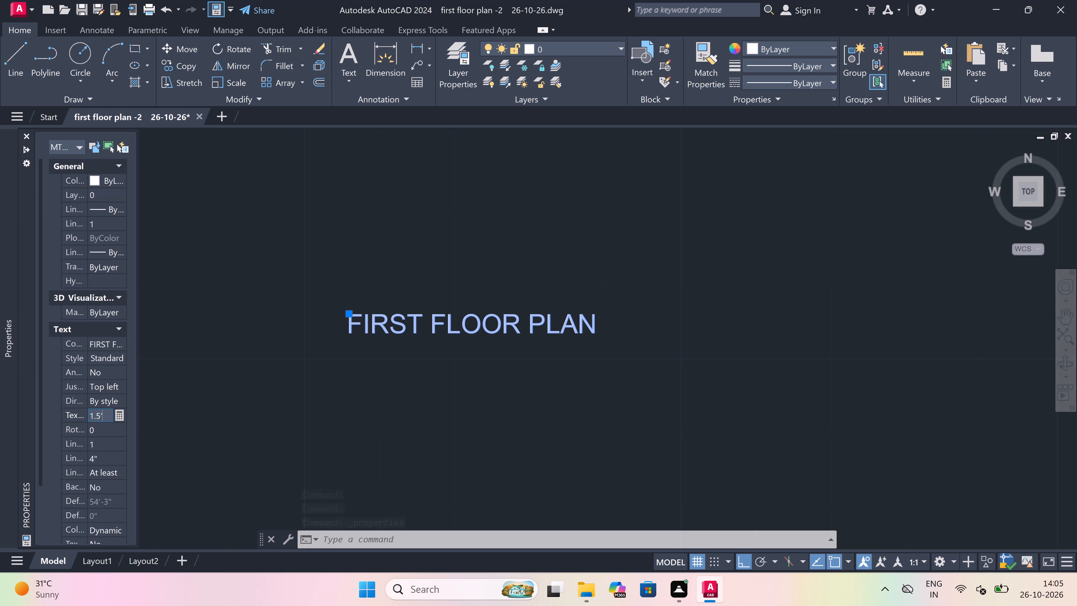
pyautogui.scroll(-4, 300, 315)
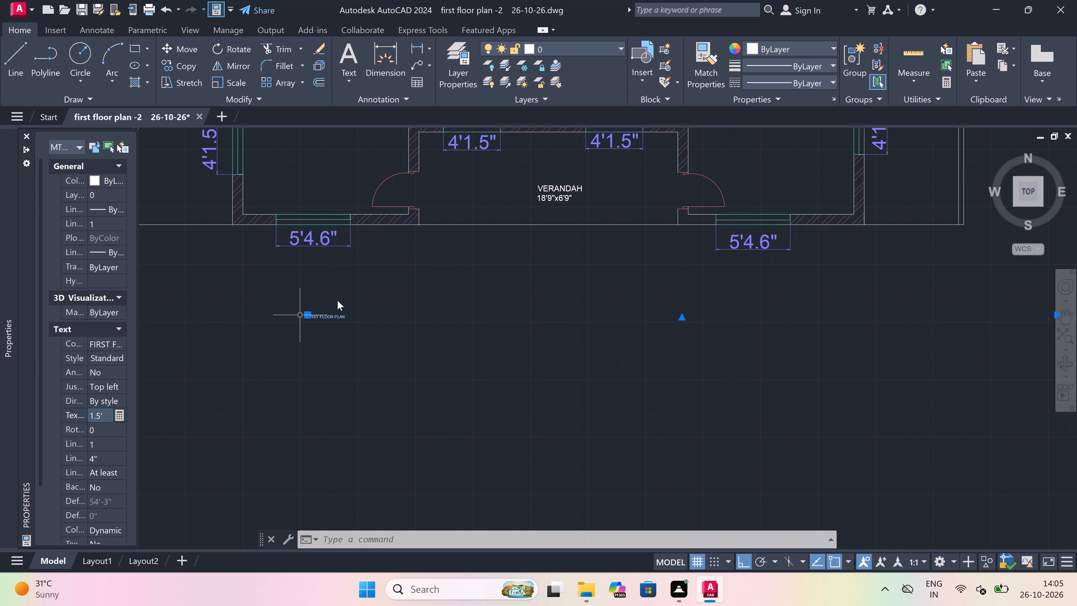
pyautogui.click(344, 295)
# Move the FIRST FLOOR PLAN title with ortho off so it sits centrally below the verandah.
pyautogui.scroll(-2, 320, 316)
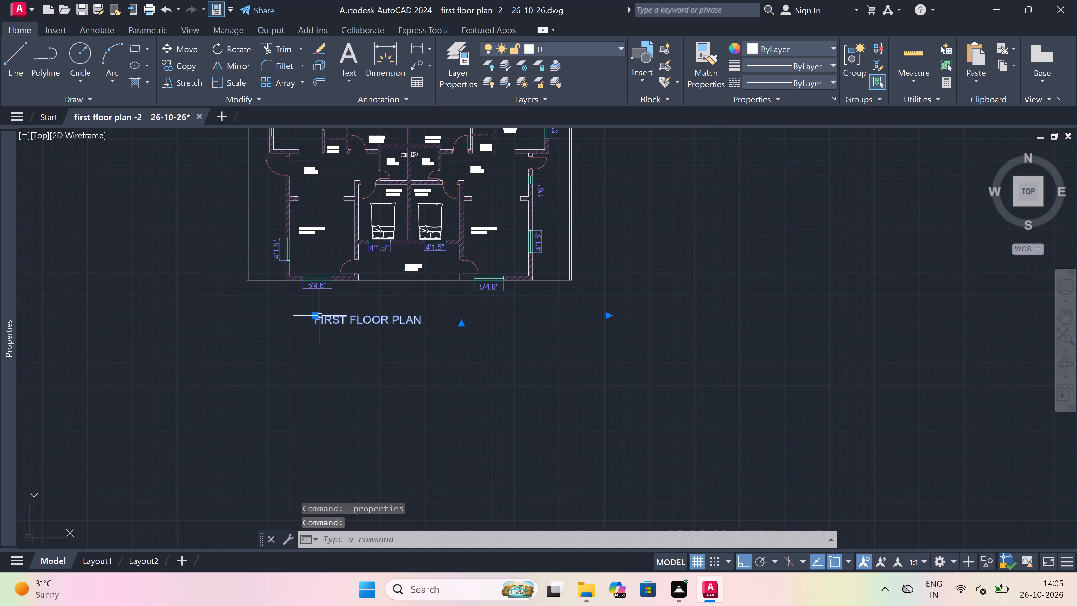
pyautogui.scroll(4, 319, 315)
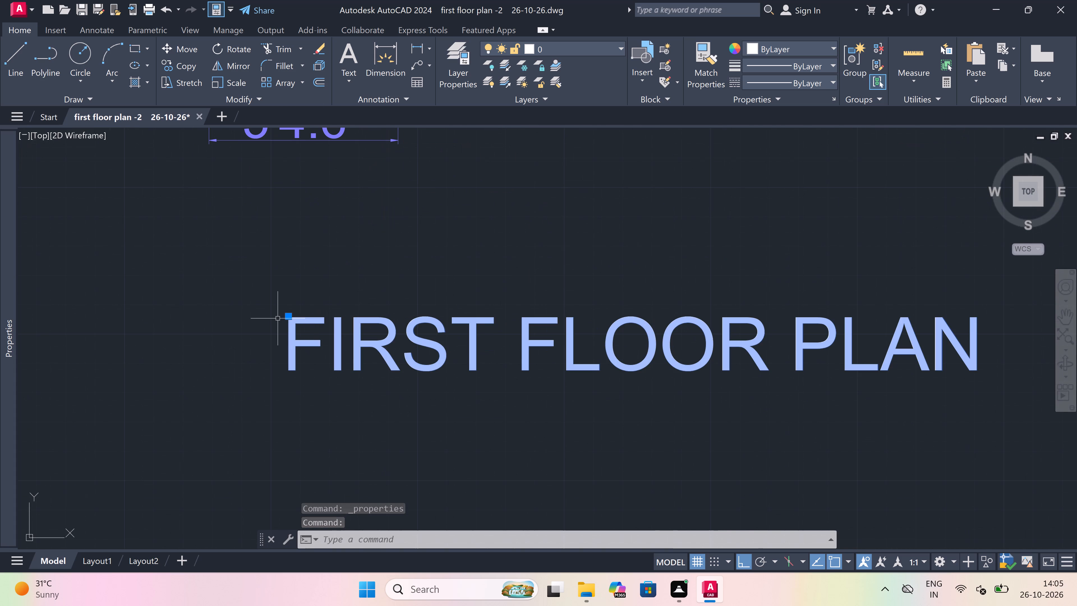
pyautogui.click(285, 318)
pyautogui.scroll(-2, 558, 285)
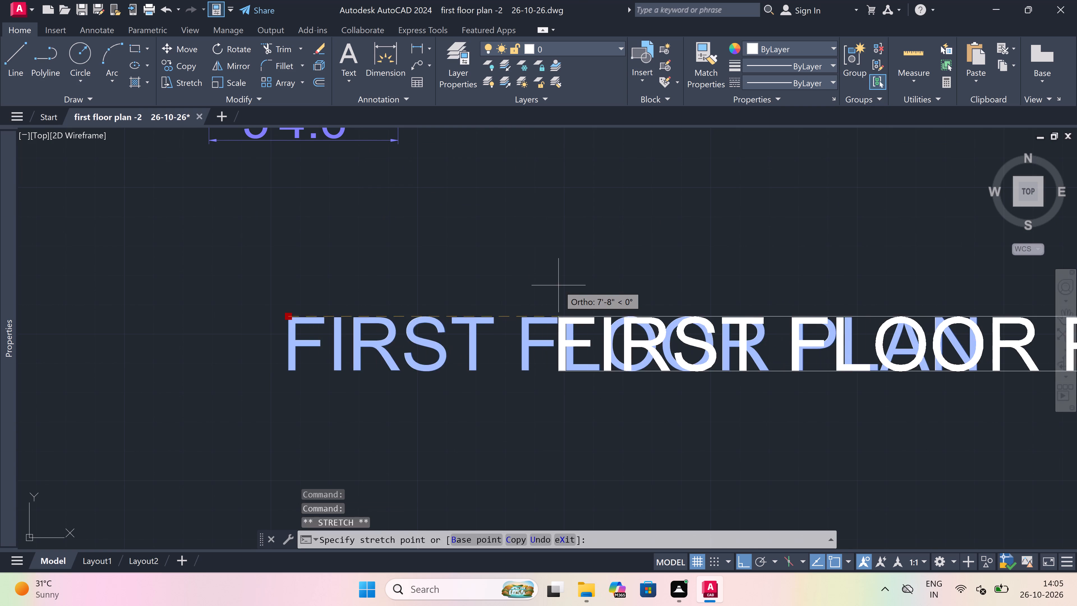
pyautogui.scroll(-1, 558, 285)
pyautogui.press('F8')
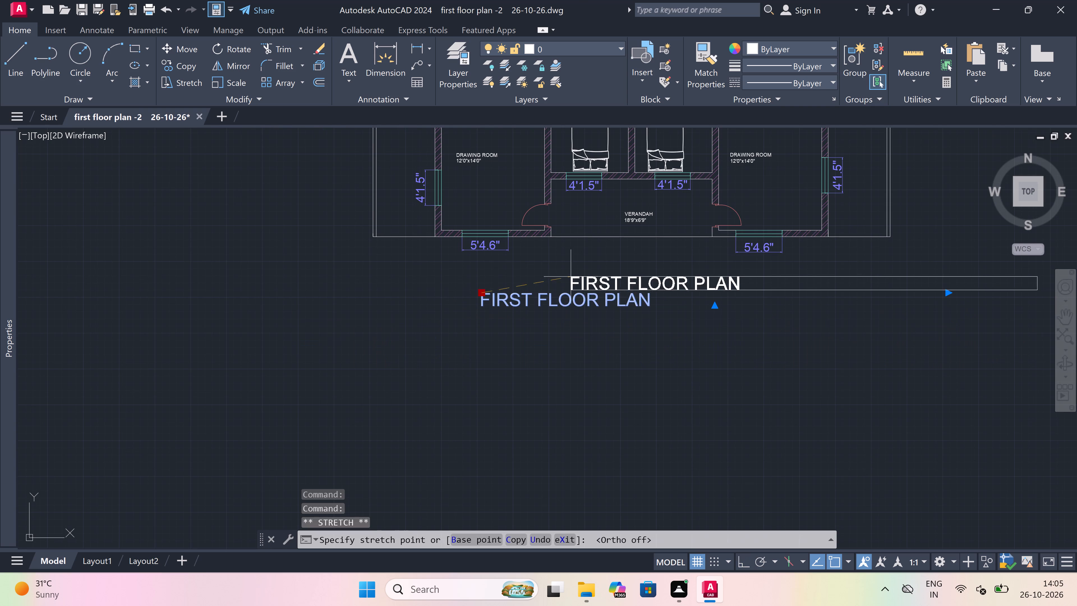
pyautogui.scroll(2, 517, 269)
pyautogui.click(530, 288)
pyautogui.scroll(-3, 363, 334)
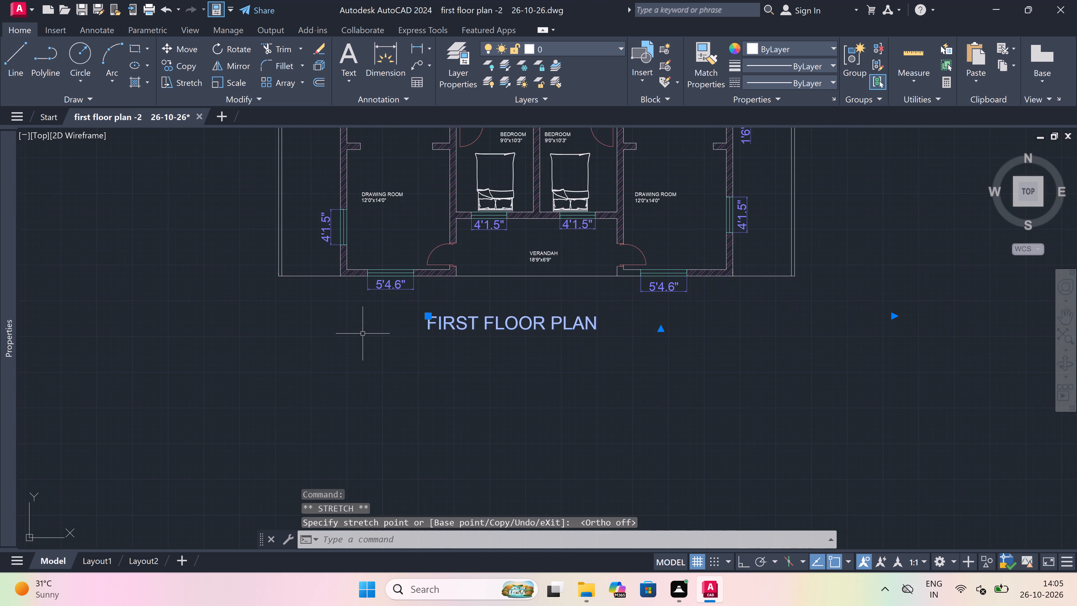
pyautogui.press('Escape')
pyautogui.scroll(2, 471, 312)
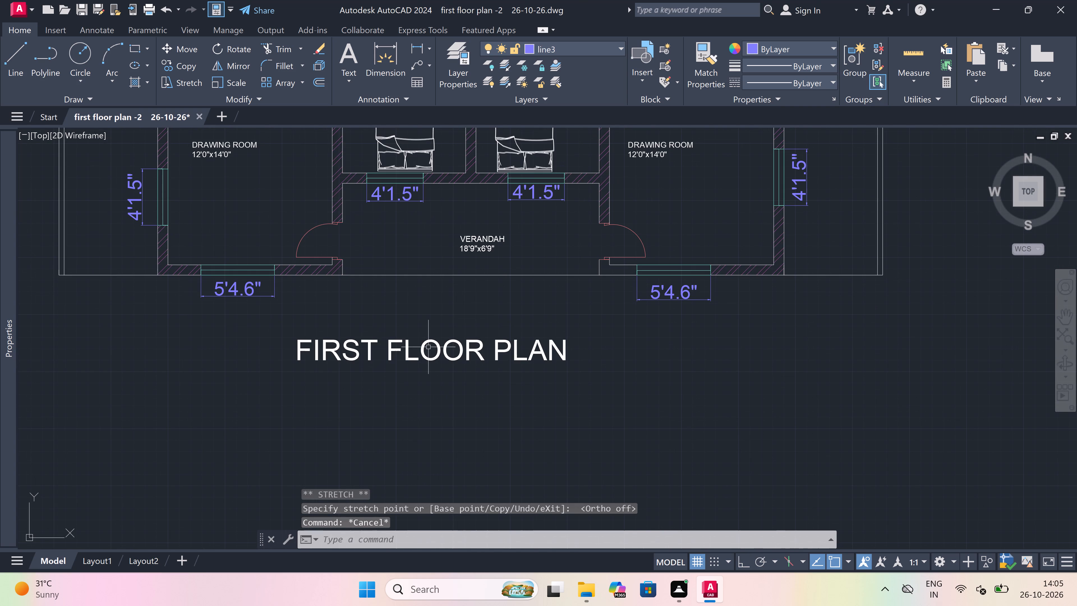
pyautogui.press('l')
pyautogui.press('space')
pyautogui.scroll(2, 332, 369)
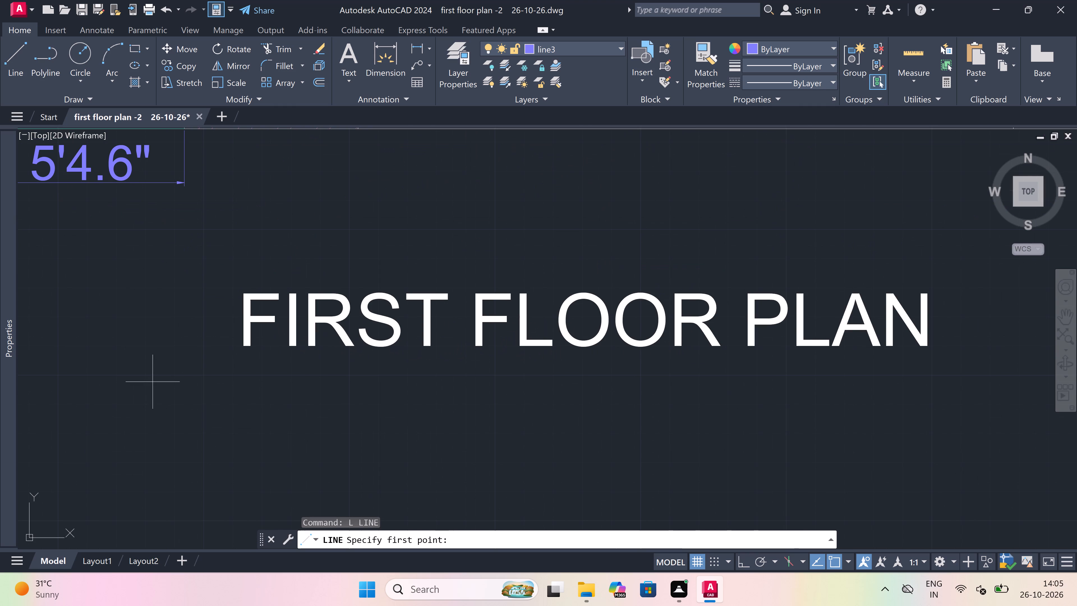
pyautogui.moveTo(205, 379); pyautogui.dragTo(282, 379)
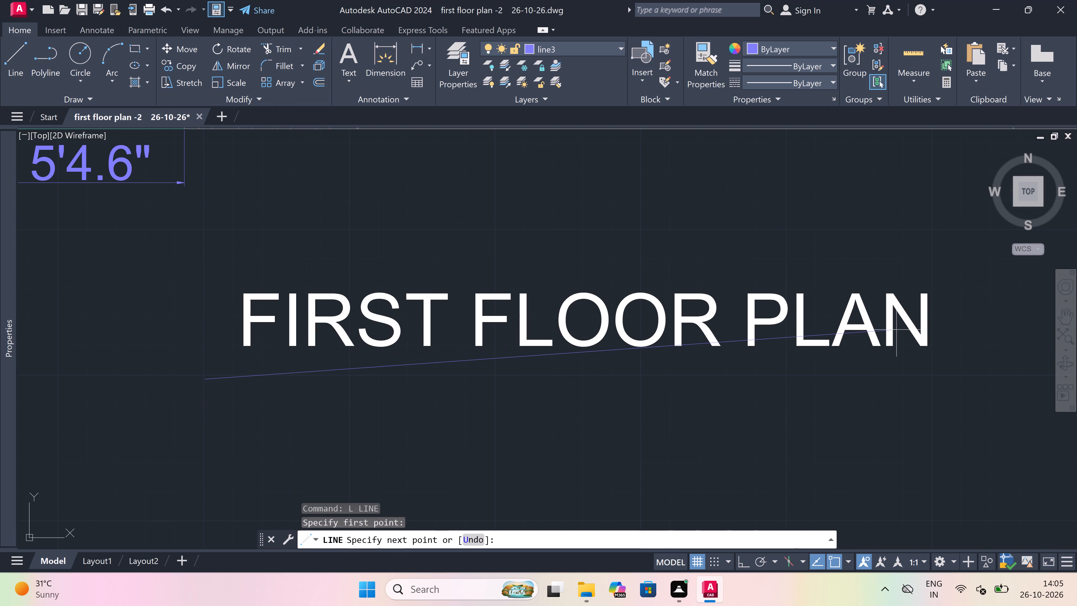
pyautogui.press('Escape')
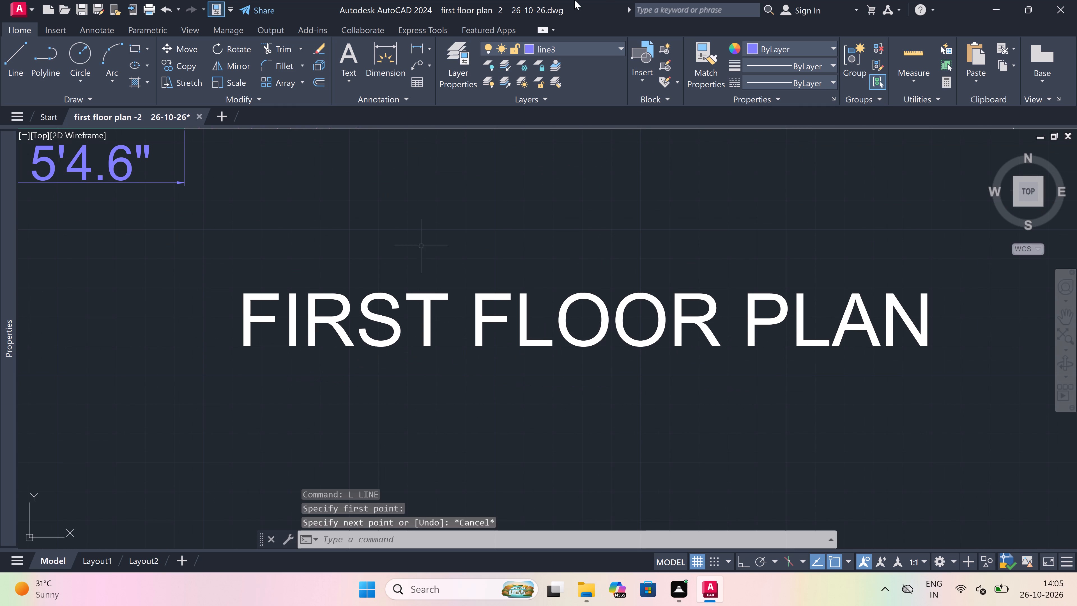
# Make layer 0 the current layer.
pyautogui.click(591, 47)
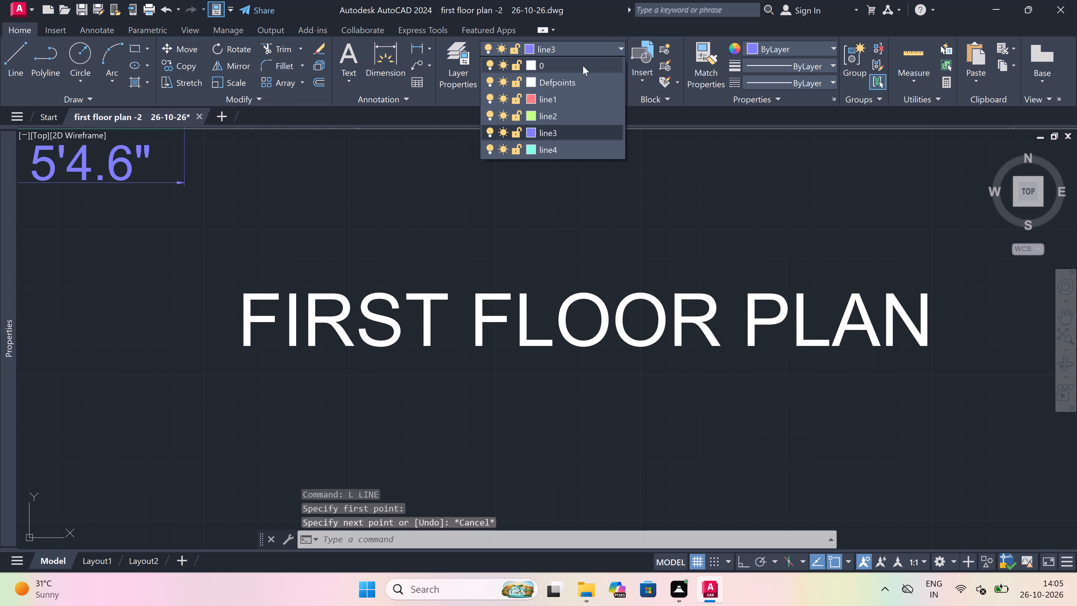
pyautogui.click(582, 65)
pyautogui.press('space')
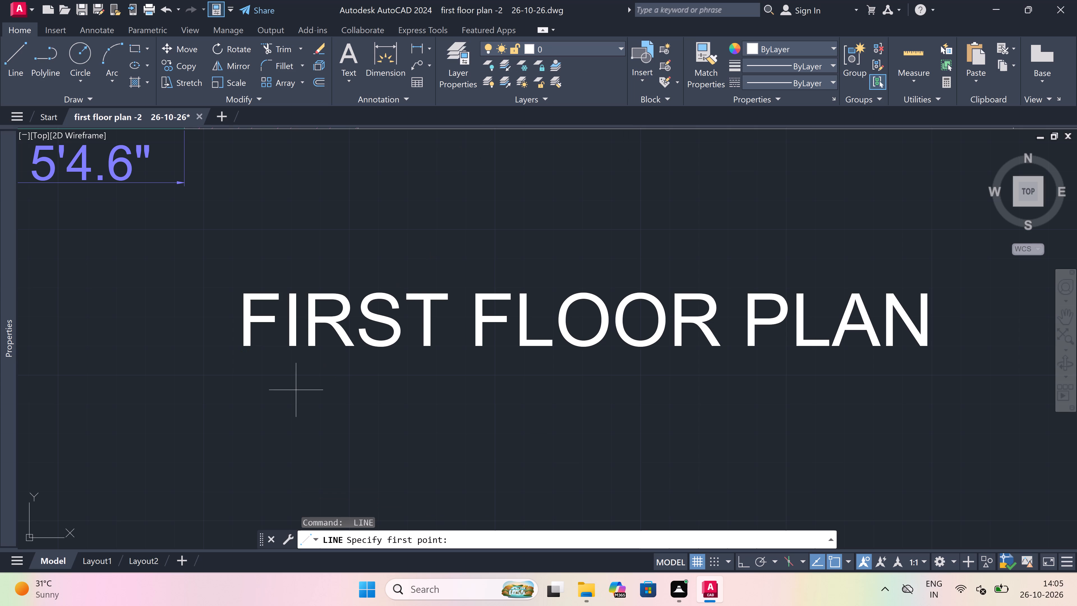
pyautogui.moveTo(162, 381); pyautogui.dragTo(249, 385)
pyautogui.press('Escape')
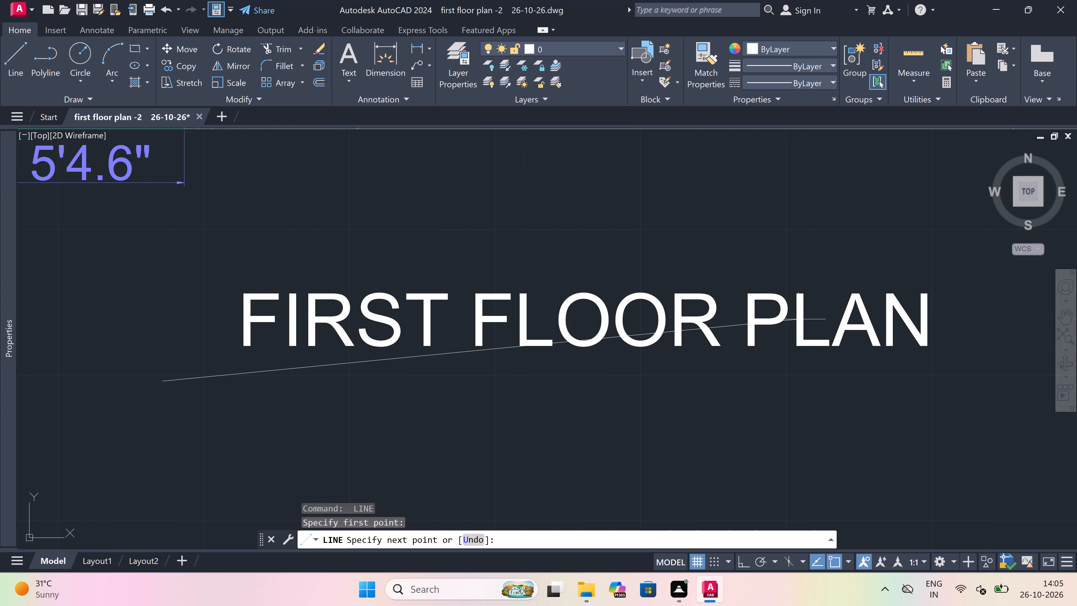
# Underline the FIRST FLOOR PLAN title with a horizontal line about 20'-10" long, drawn with ortho on.
pyautogui.press('space')
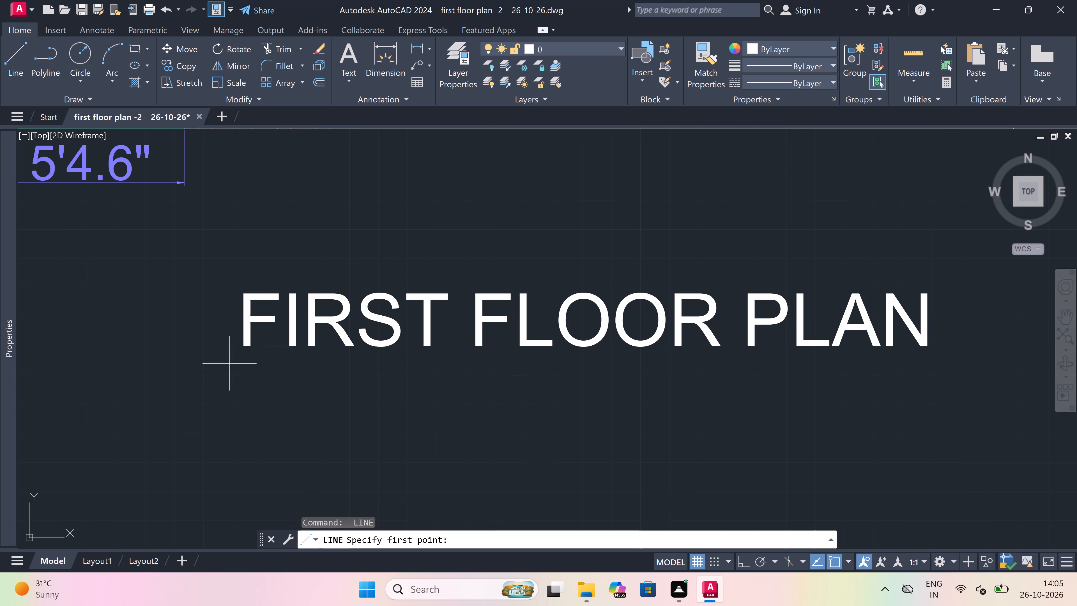
pyautogui.moveTo(222, 368); pyautogui.dragTo(225, 367)
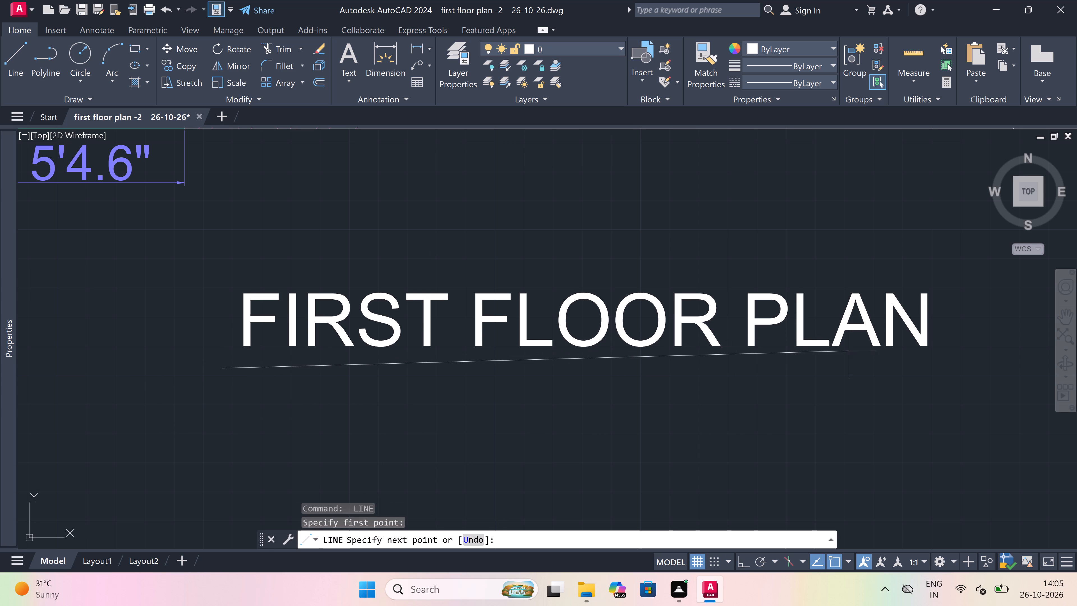
pyautogui.press('F8')
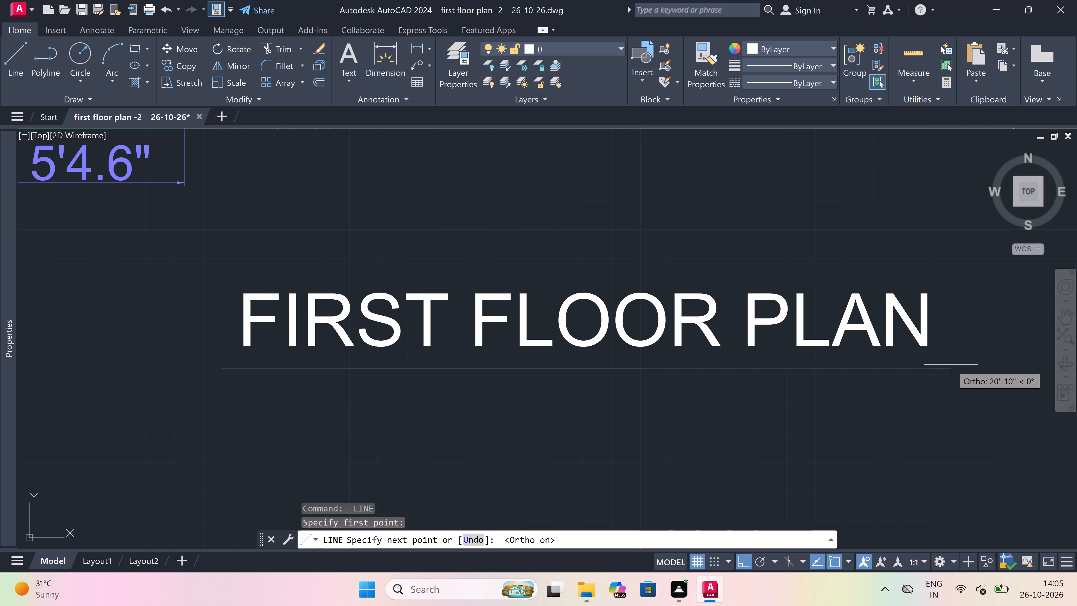
pyautogui.click(952, 364)
pyautogui.press('Escape')
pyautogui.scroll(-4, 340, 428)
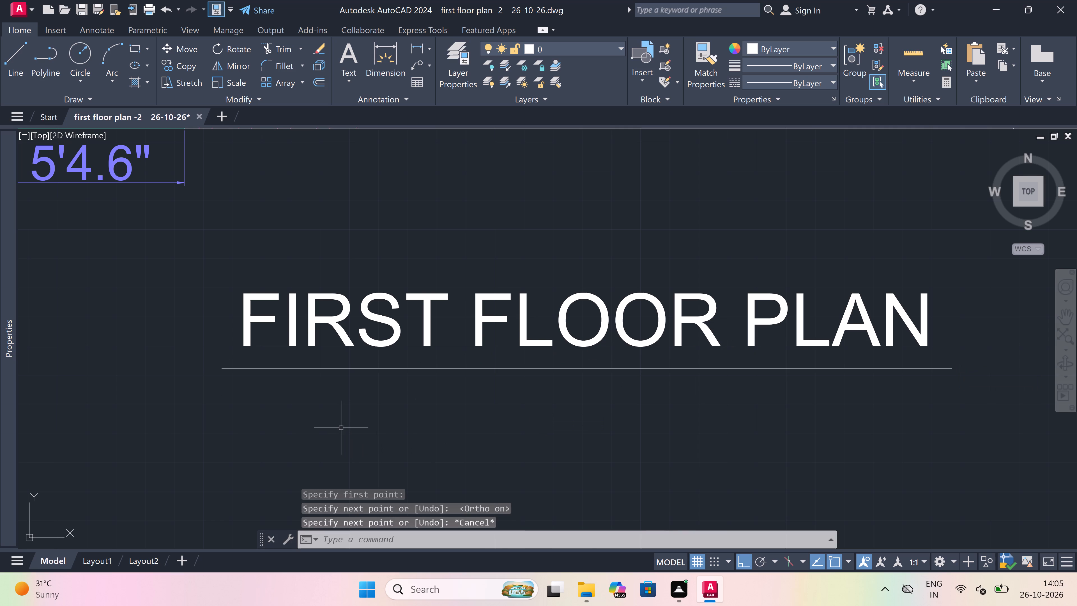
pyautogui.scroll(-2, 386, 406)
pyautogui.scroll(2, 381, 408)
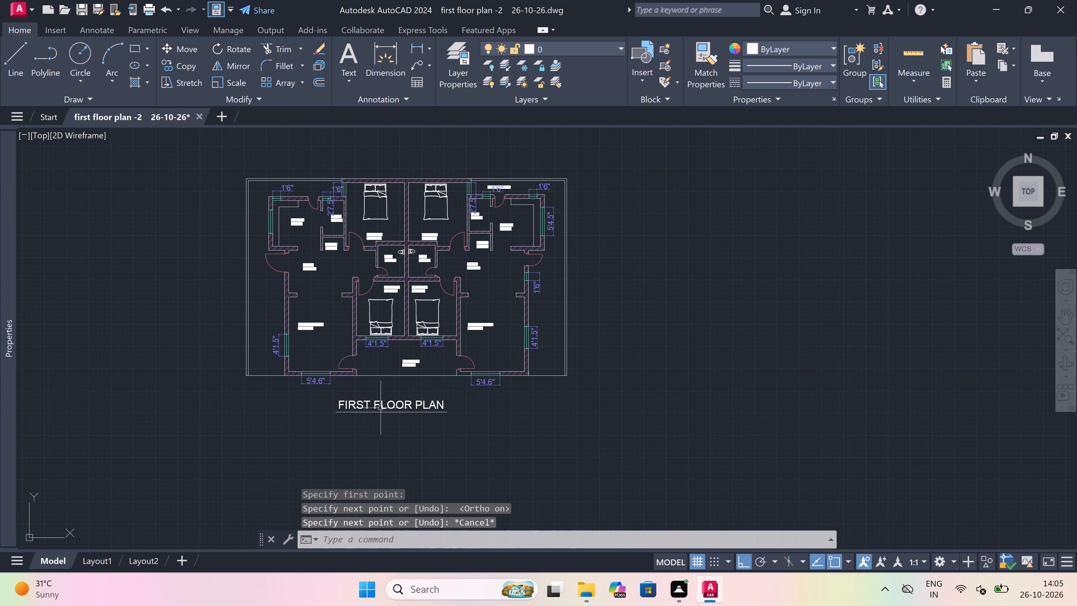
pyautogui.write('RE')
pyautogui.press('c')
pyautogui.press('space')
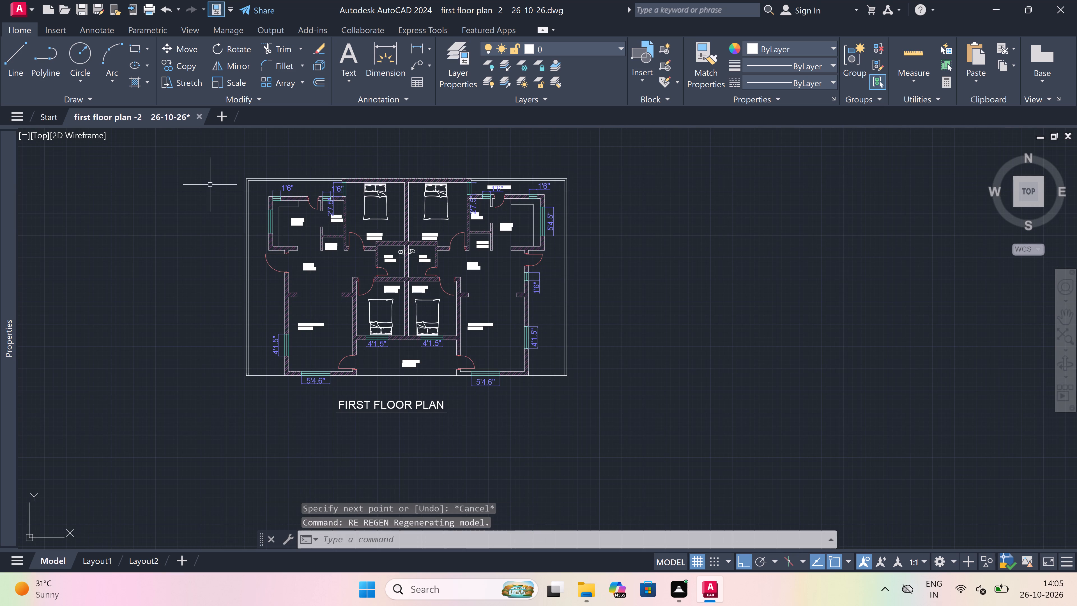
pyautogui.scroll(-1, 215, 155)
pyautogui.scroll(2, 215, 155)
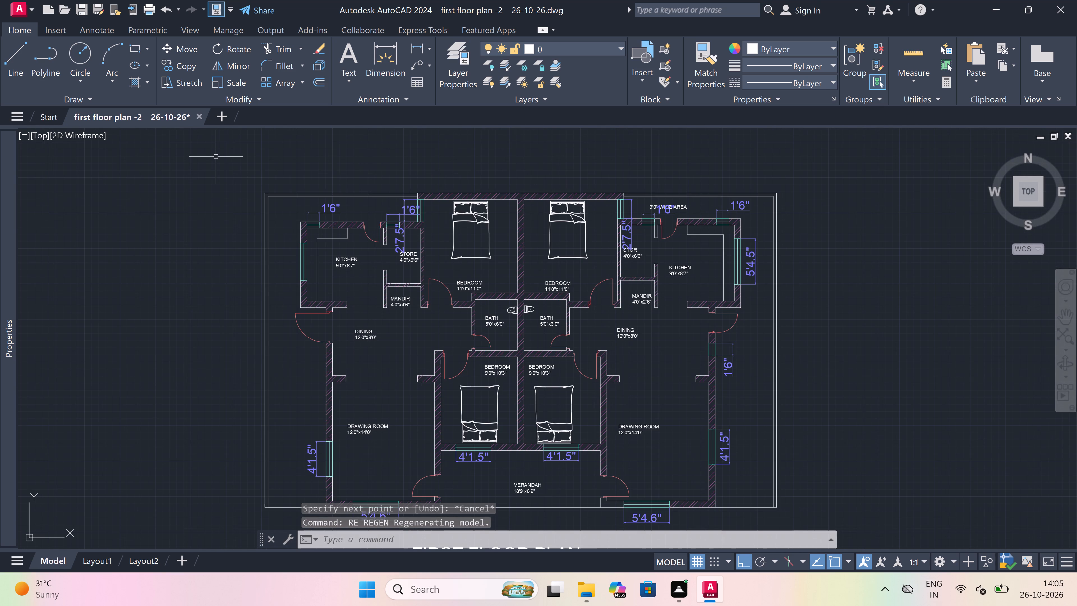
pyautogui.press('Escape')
# Draw a rectangular border around the whole floor plan, enclosing the underlined title with a margin on all sides.
pyautogui.write('RE')
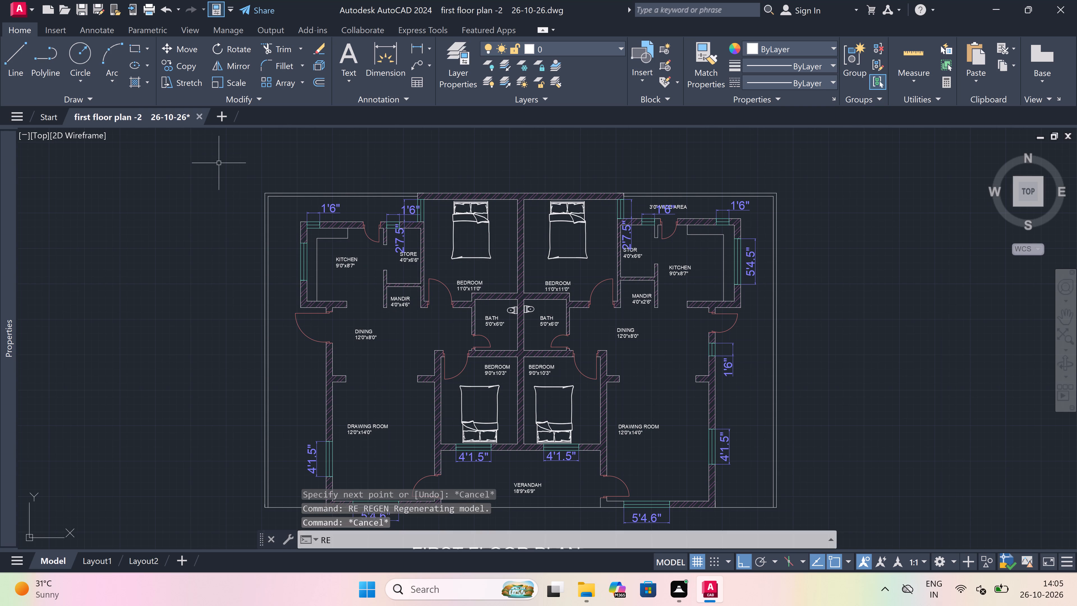
pyautogui.write('C')
pyautogui.press('space')
pyautogui.scroll(-2, 218, 164)
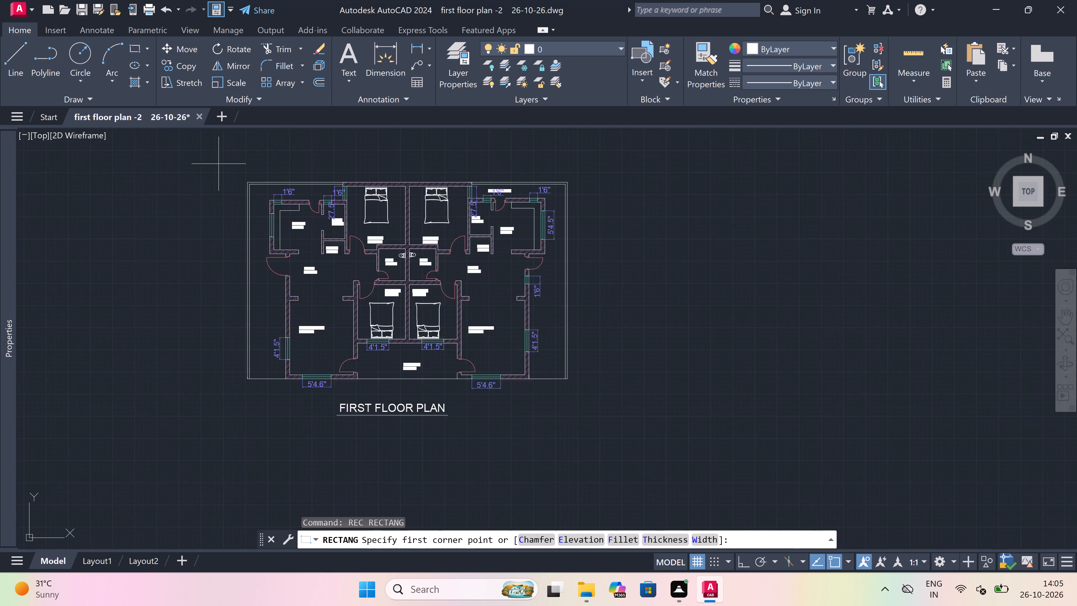
pyautogui.moveTo(218, 161); pyautogui.dragTo(222, 162)
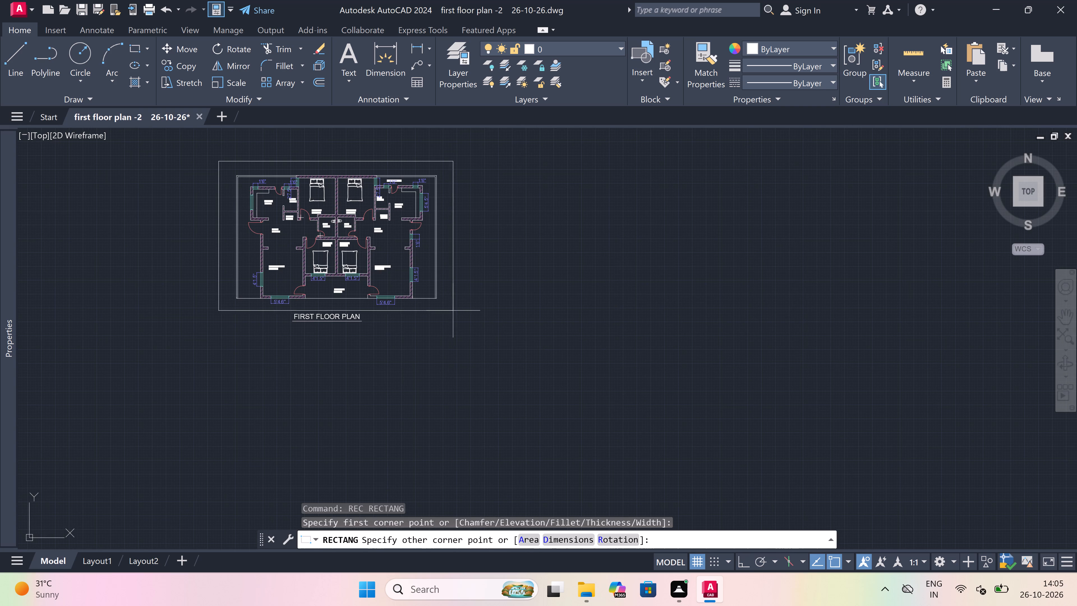
pyautogui.click(462, 334)
# Examine the bordered floor plan and its underlined title up close and as a whole.
pyautogui.scroll(-3, 462, 334)
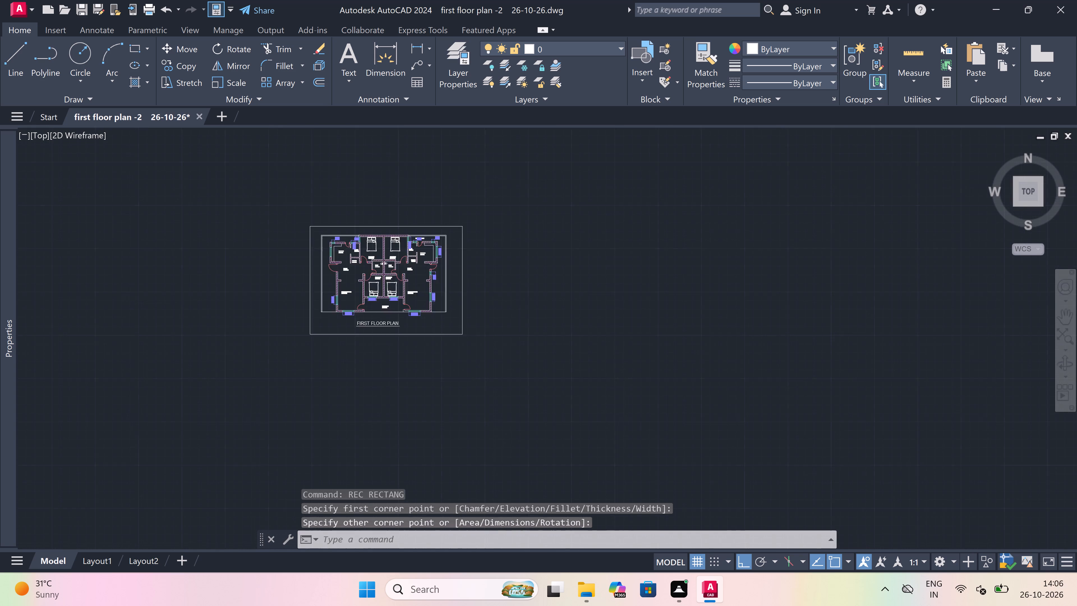
pyautogui.scroll(3, 387, 320)
pyautogui.scroll(-2, 418, 323)
pyautogui.scroll(3, 466, 331)
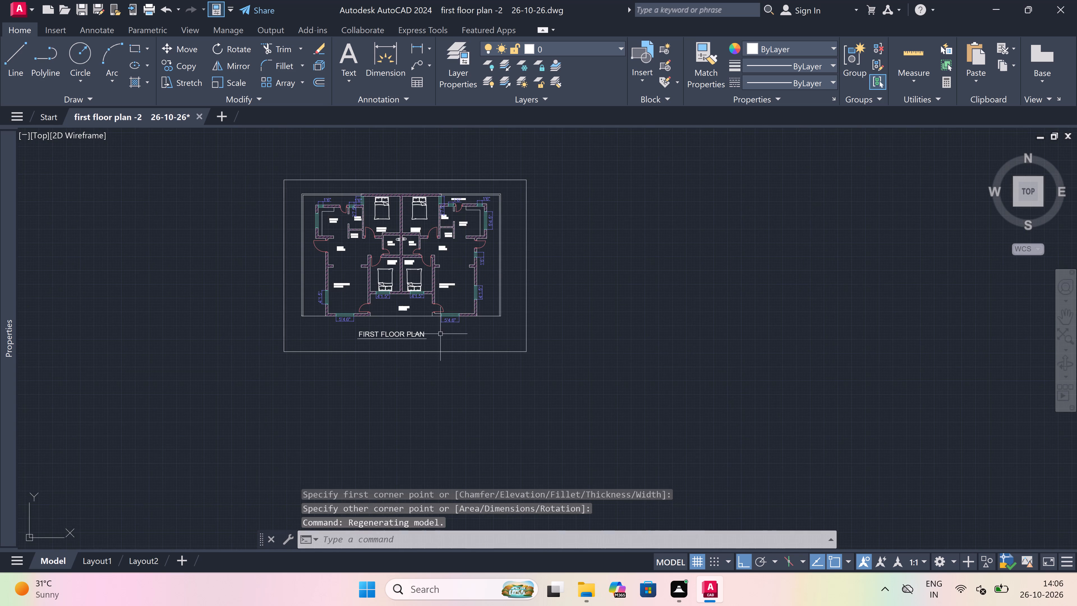
pyautogui.scroll(3, 389, 337)
pyautogui.scroll(-3, 389, 337)
pyautogui.scroll(1, 389, 337)
pyautogui.scroll(-1, 389, 337)
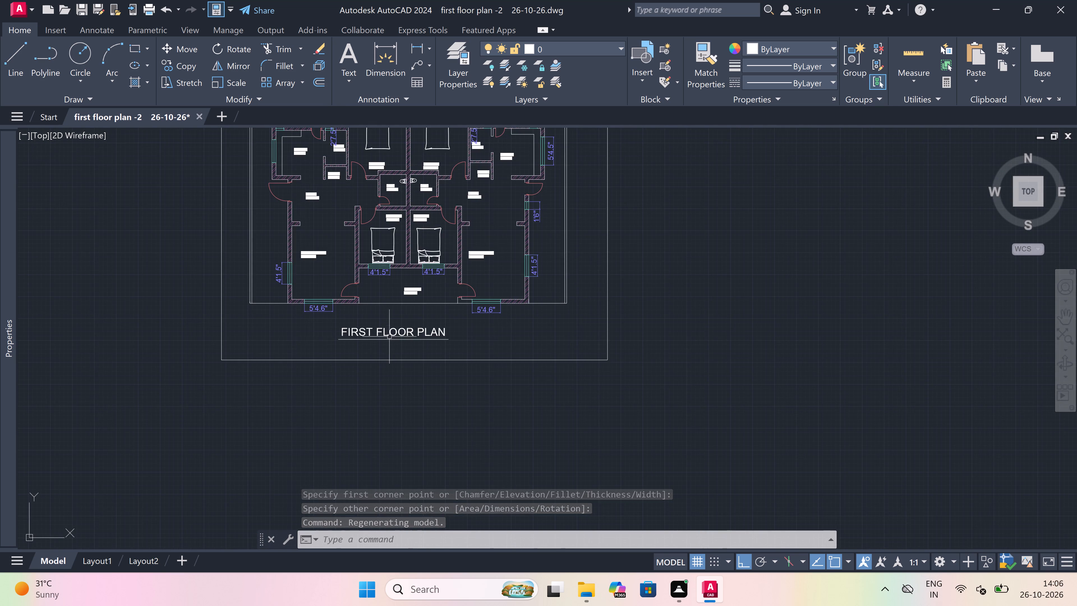
pyautogui.scroll(1, 554, 183)
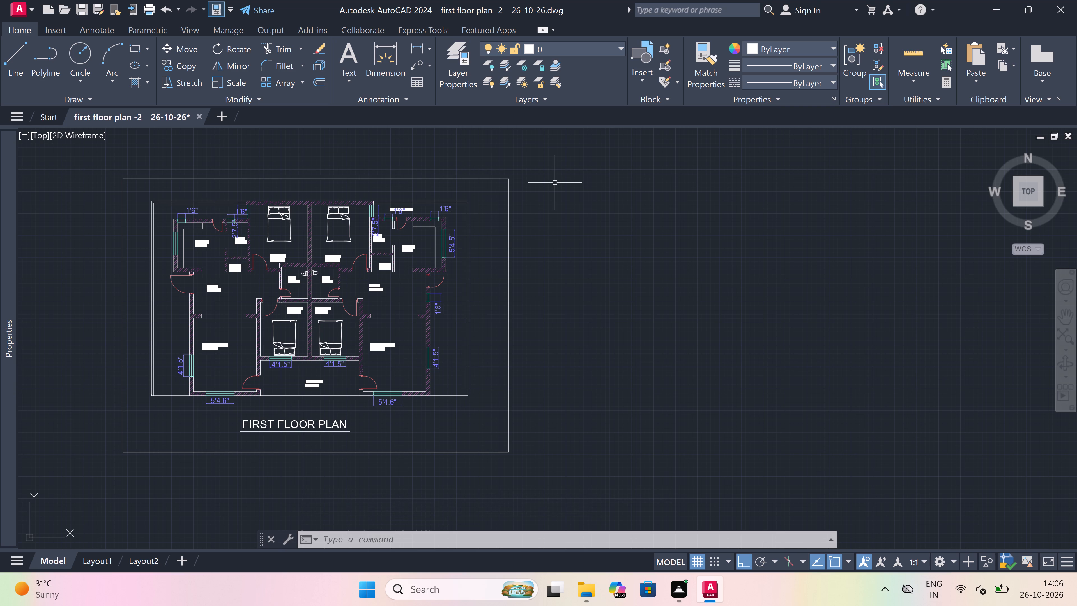
pyautogui.press('Escape')
# Set up a plot with the DWG To PDF.pc3 plotter on ISO A4 (297.00 x 210.00 MM) paper.
pyautogui.hotkey('ctrl', 'p')
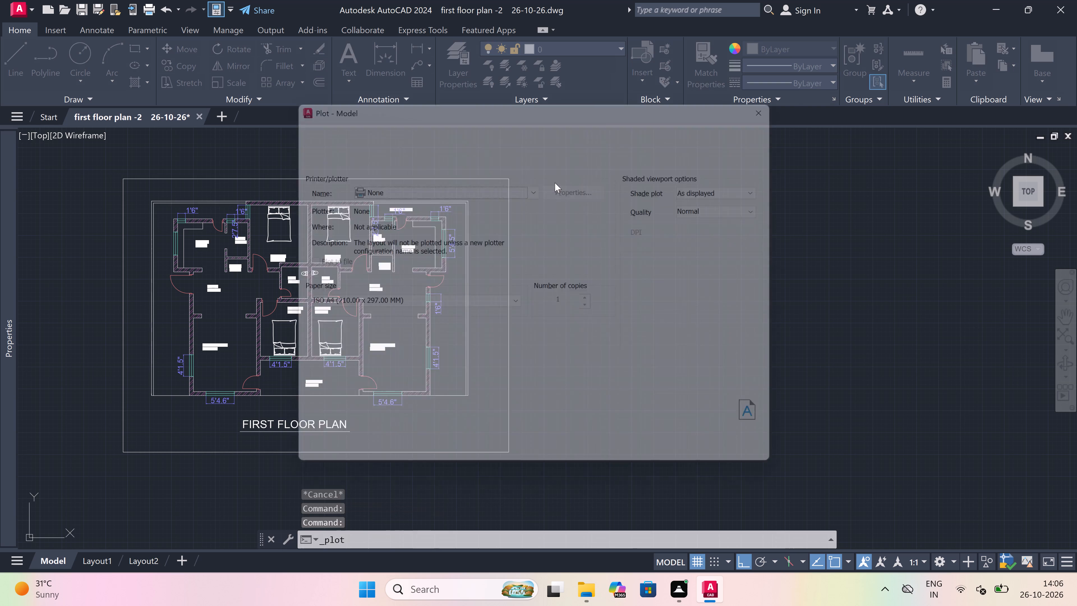
pyautogui.click(473, 188)
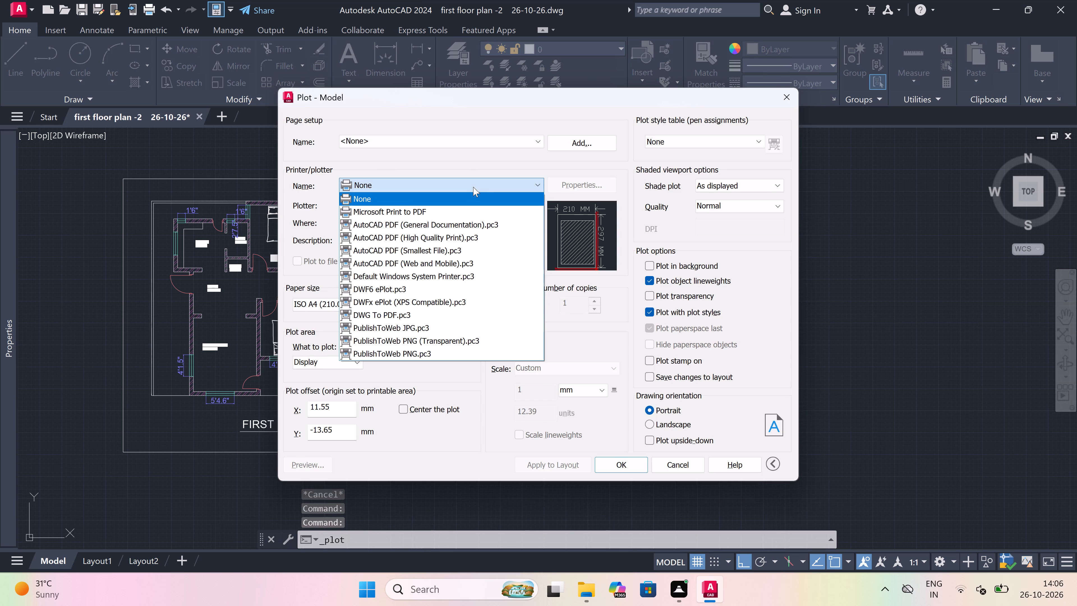
pyautogui.click(412, 320)
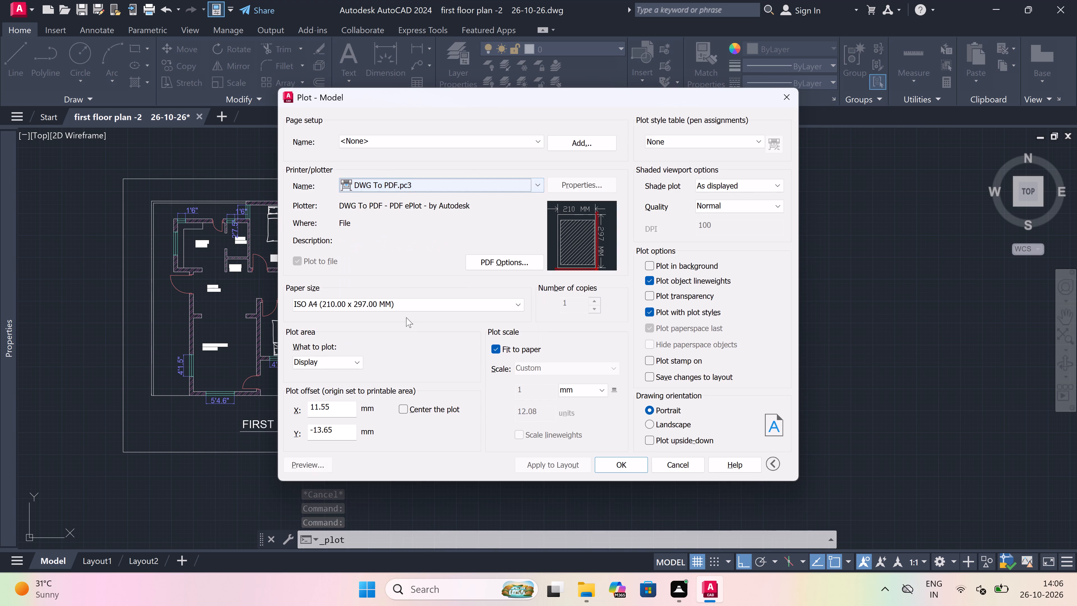
pyautogui.click(385, 300)
pyautogui.click(359, 323)
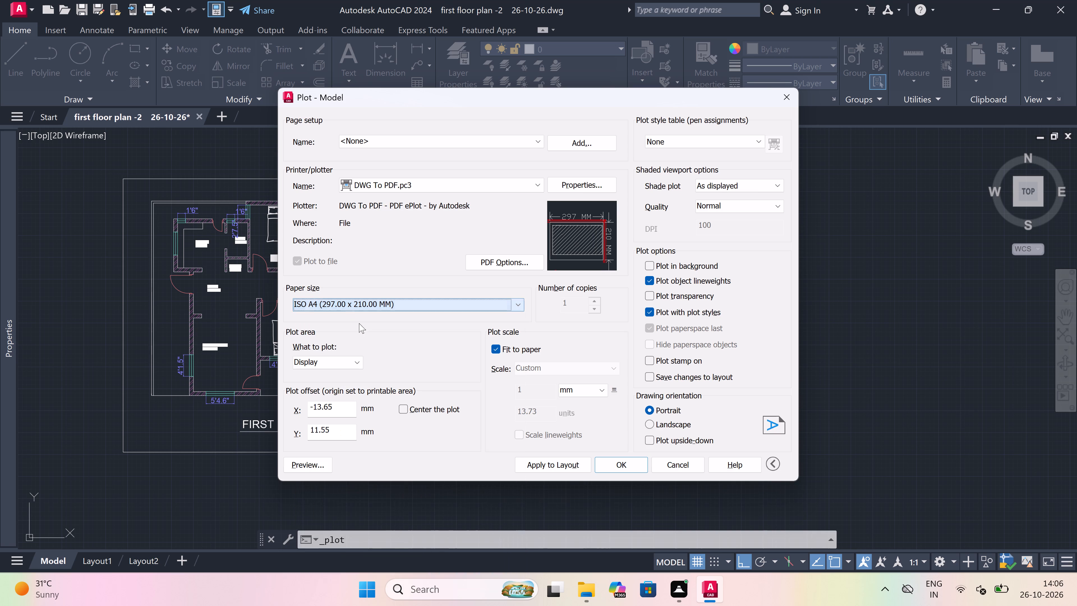
# Set the plot area to a window spanning opposite corners of the rectangular border, and centre the plot.
pyautogui.click(327, 365)
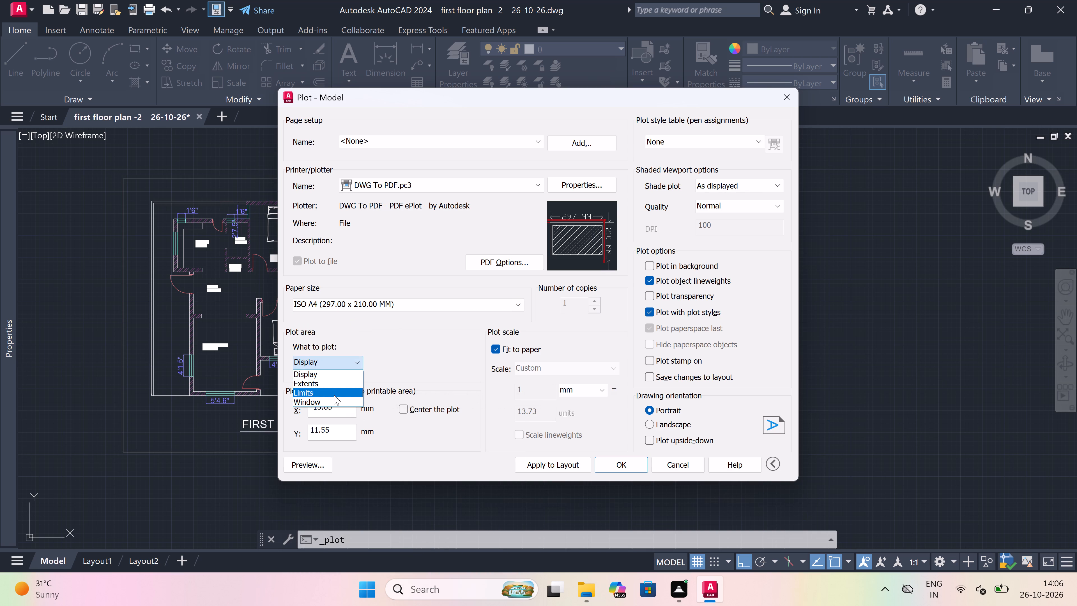
pyautogui.click(337, 402)
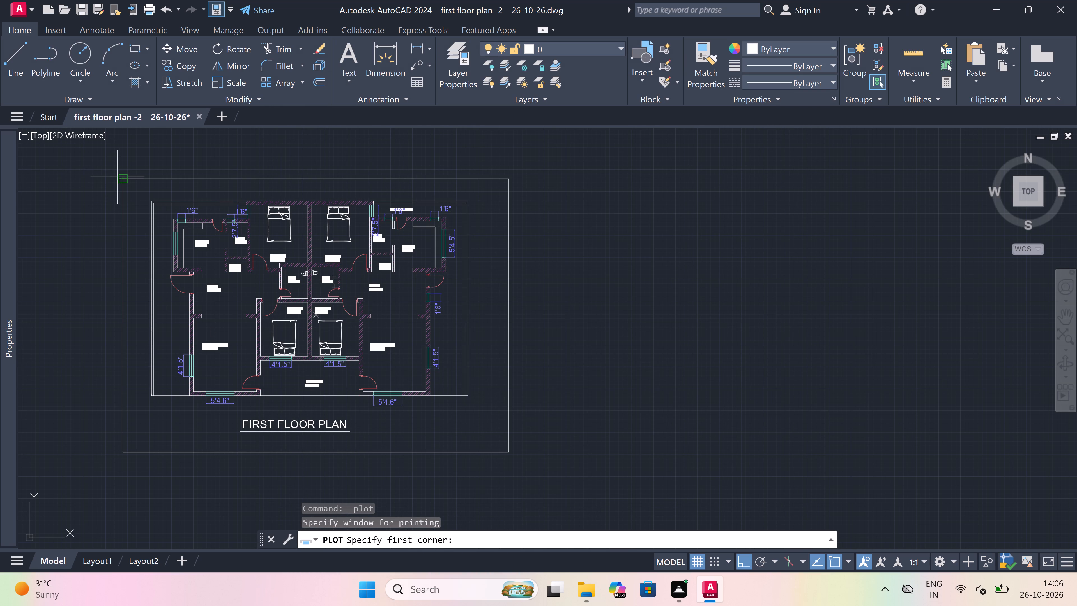
pyautogui.moveTo(120, 175); pyautogui.dragTo(126, 182)
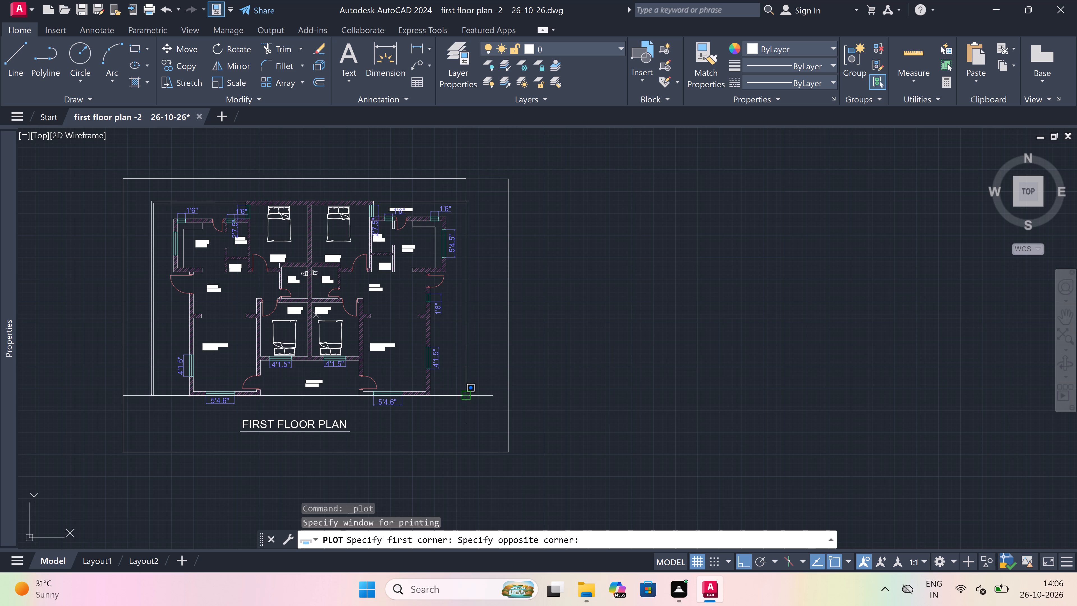
pyautogui.click(507, 447)
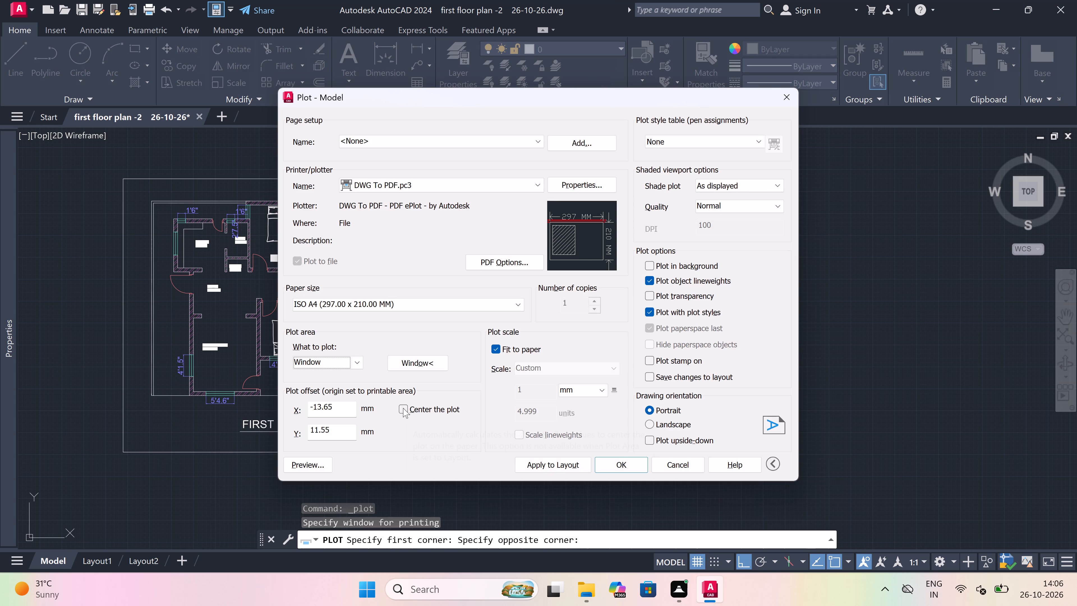
pyautogui.click(403, 409)
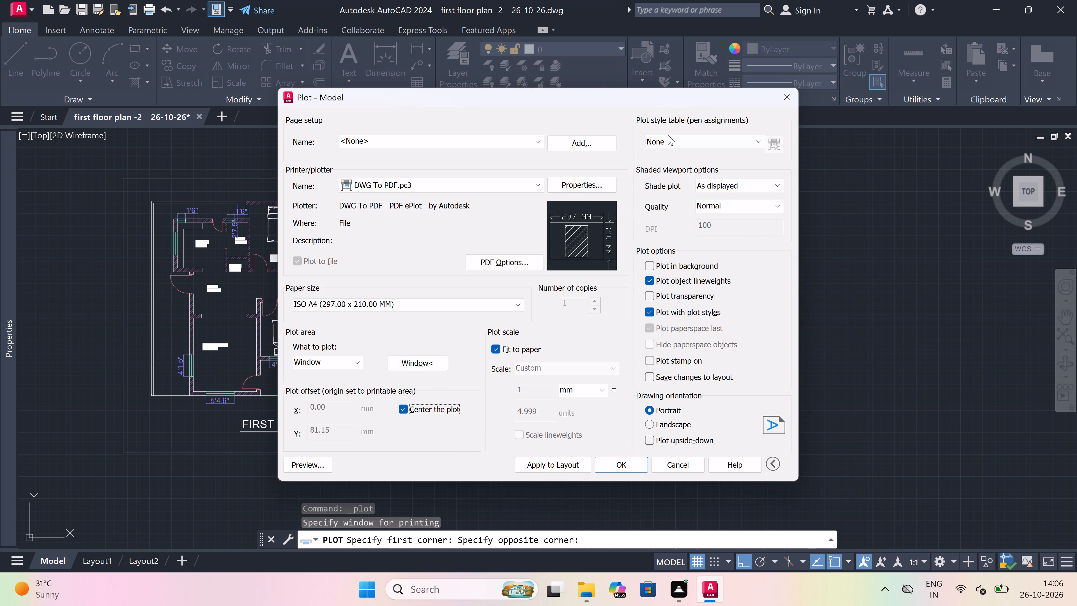
# Assign the acad.ctb plot style table to all layouts and apply the plot settings to the layout.
pyautogui.click(671, 135)
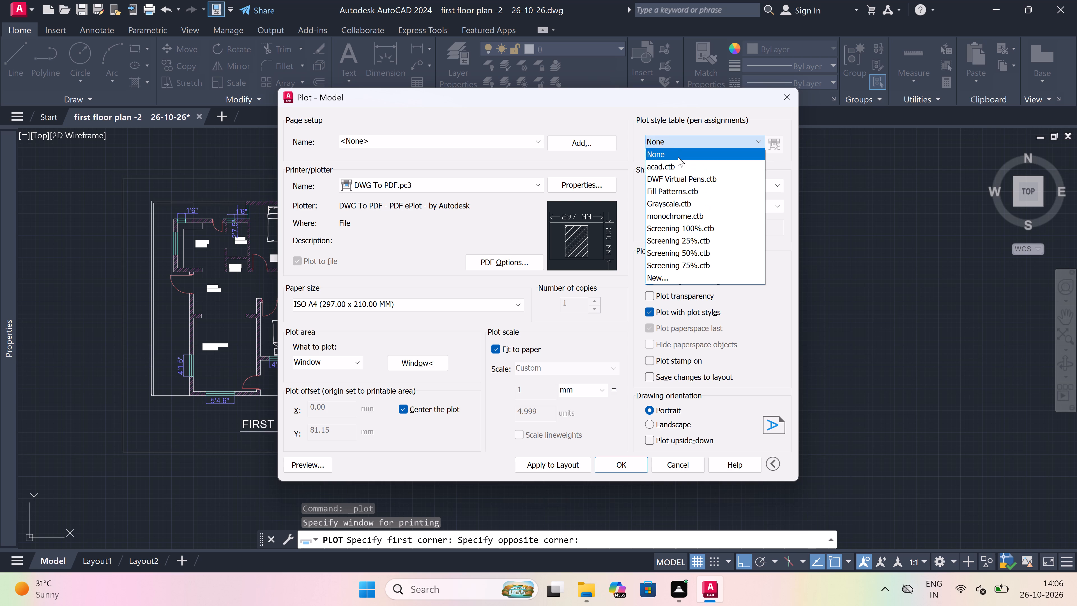
pyautogui.click(681, 164)
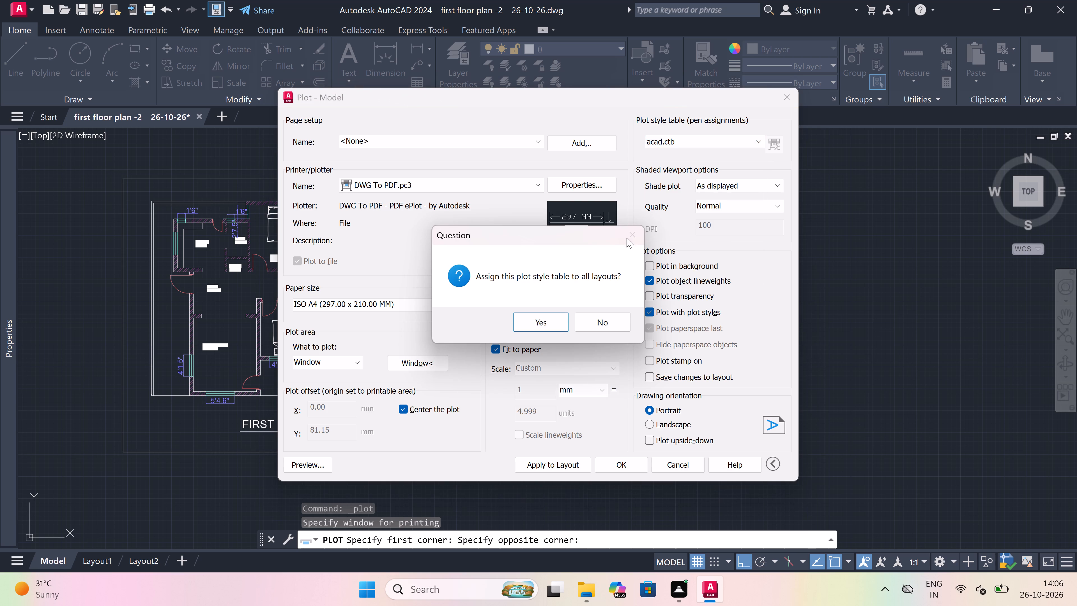
pyautogui.click(550, 316)
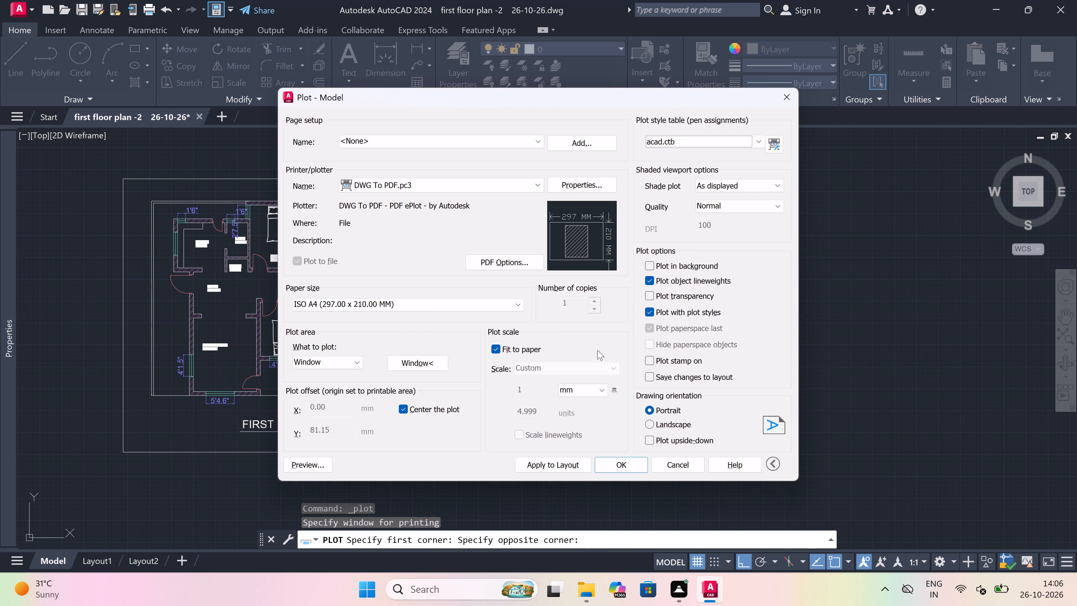
pyautogui.click(540, 465)
# Plot the drawing to a PDF named "first floor plan -2 26-10-25" in Documents, and close the resulting PDF.
pyautogui.click(618, 462)
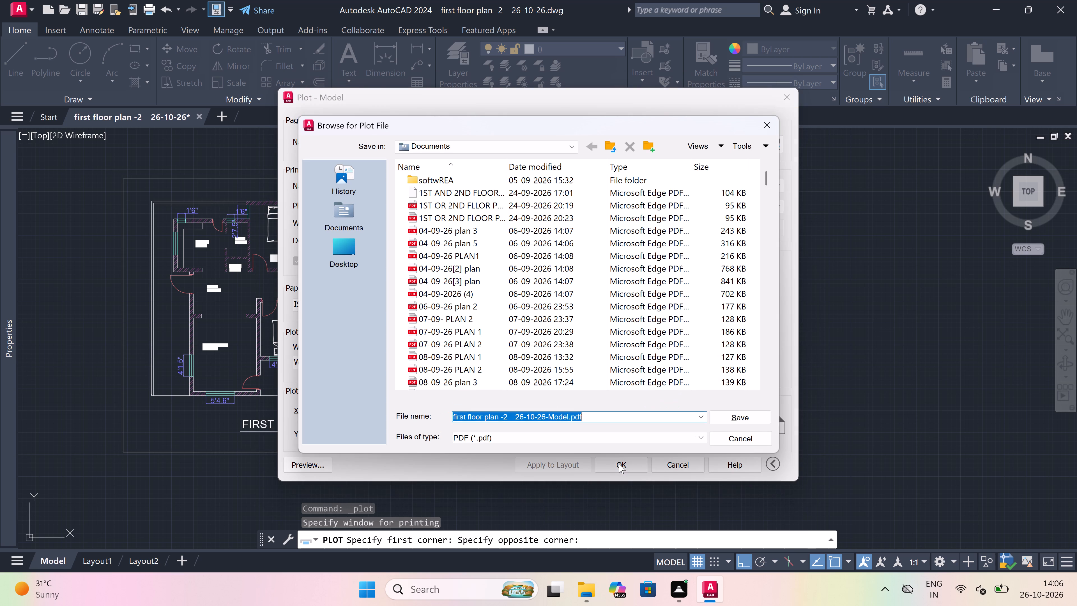
pyautogui.press('BackSpace')
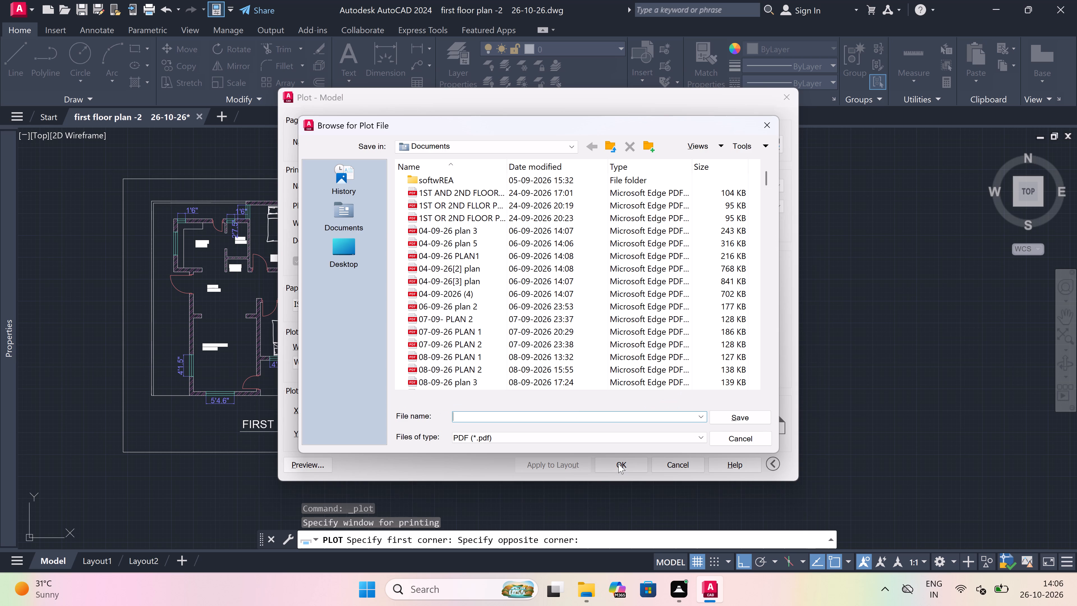
pyautogui.write('first floor plan')
pyautogui.press('space')
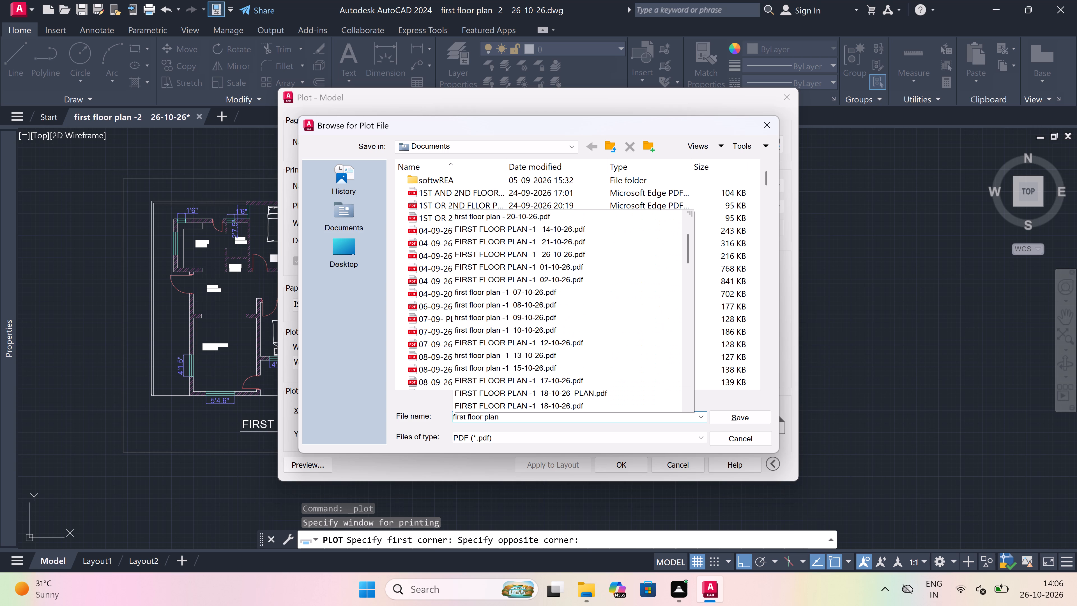
pyautogui.write('-2')
pyautogui.press('space')
pyautogui.press('space')
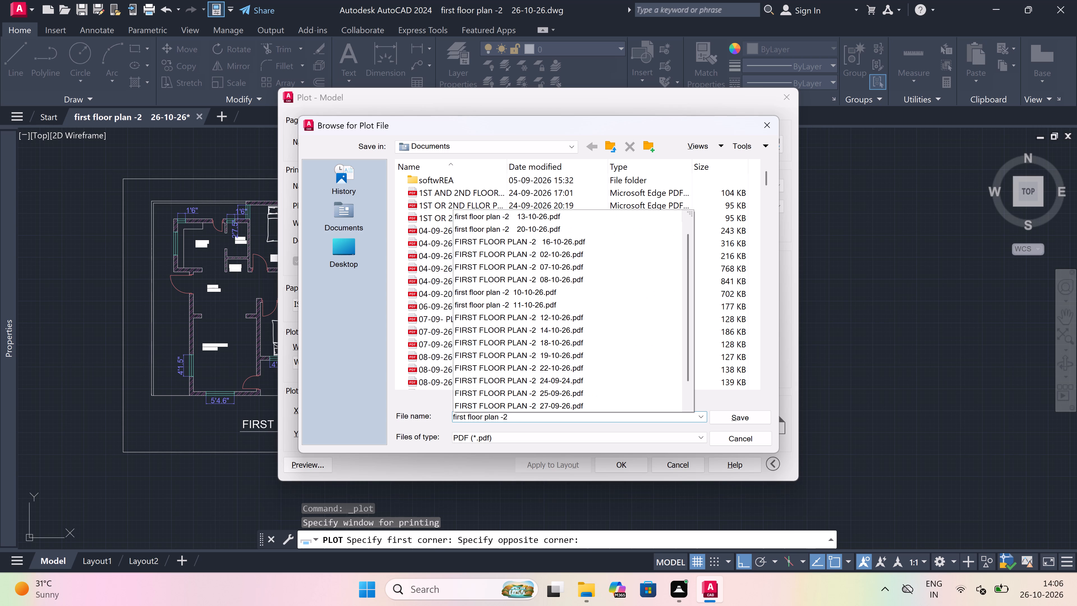
pyautogui.write('26')
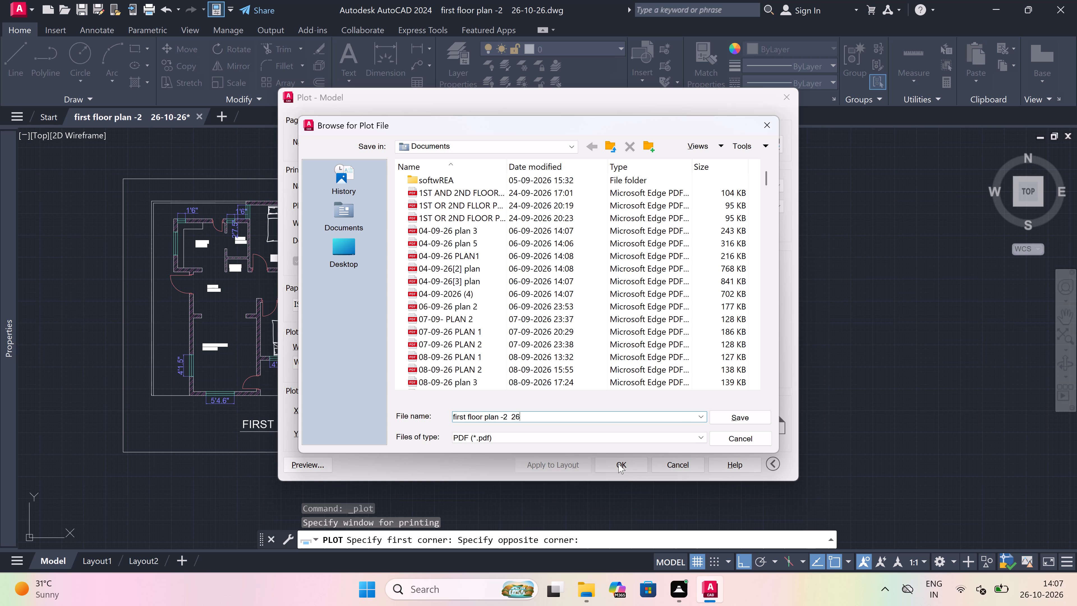
pyautogui.write('-10-25')
pyautogui.click(720, 416)
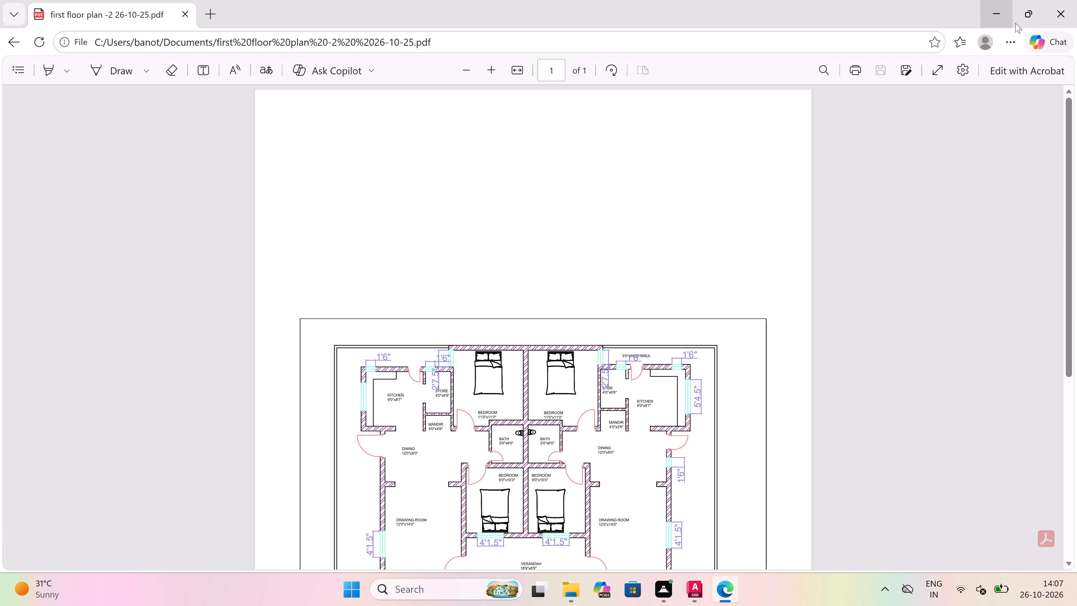
pyautogui.click(1062, 7)
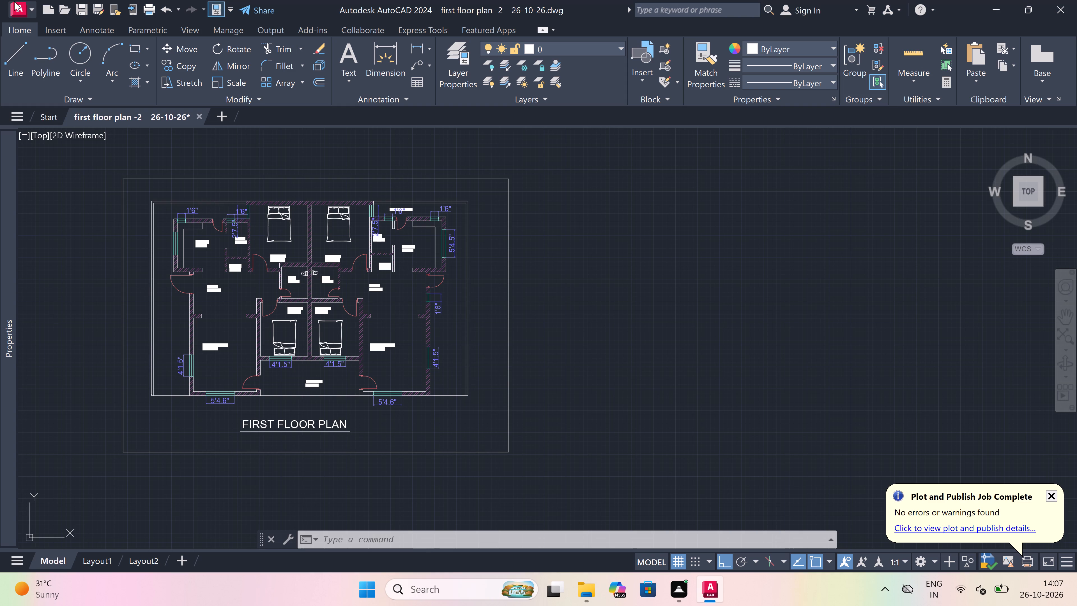
# Save the drawing as "first floor plan -2 26-10-26" in Downloads, replacing the existing file, and close the program.
pyautogui.doubleClick(14, 1)
pyautogui.click(16, 4)
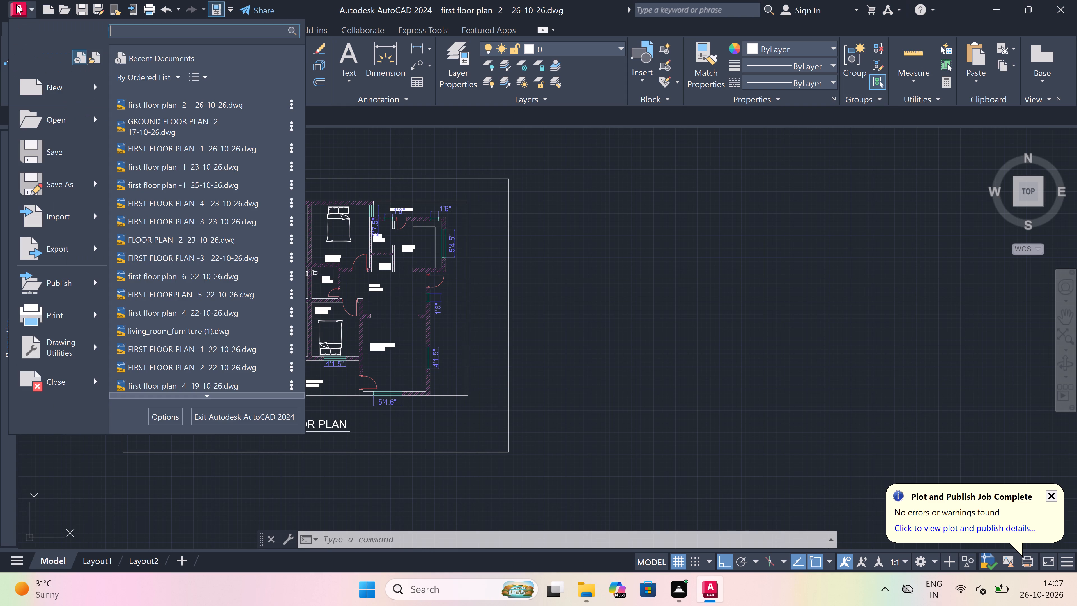
pyautogui.click(43, 194)
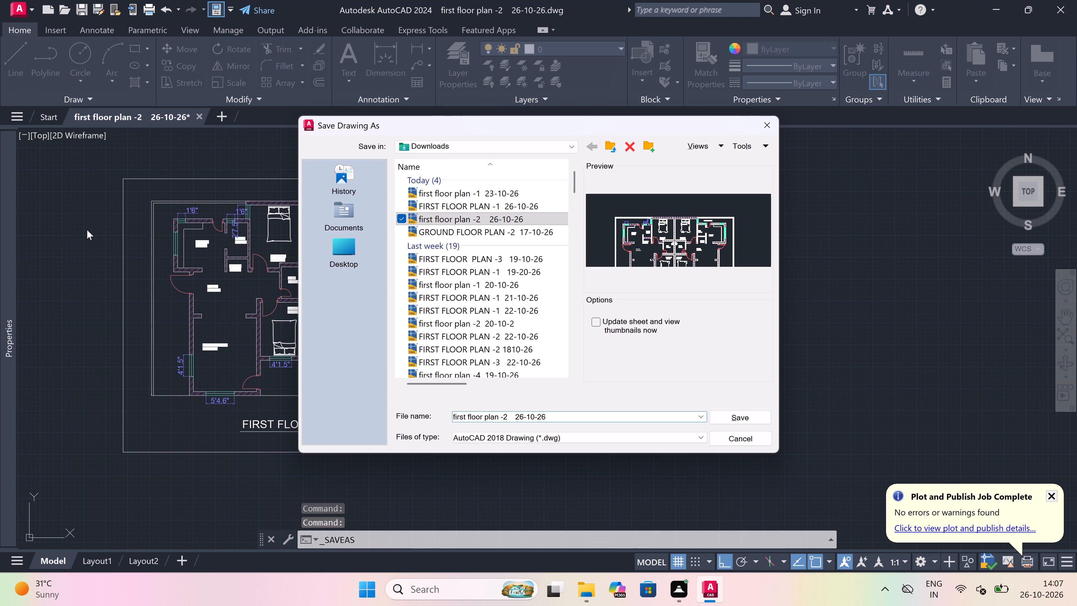
pyautogui.click(758, 414)
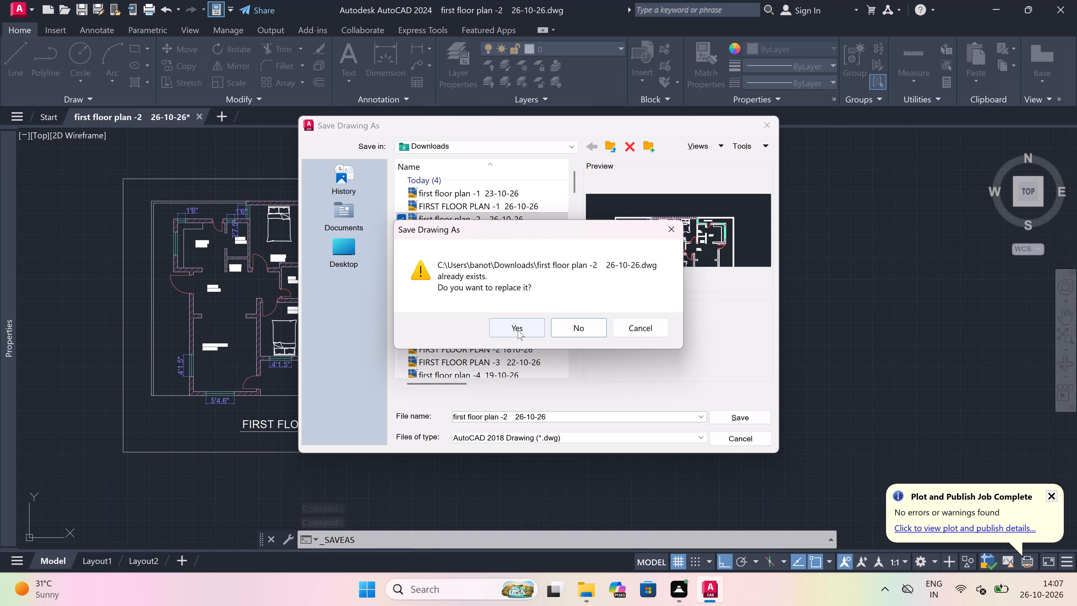
pyautogui.click(518, 330)
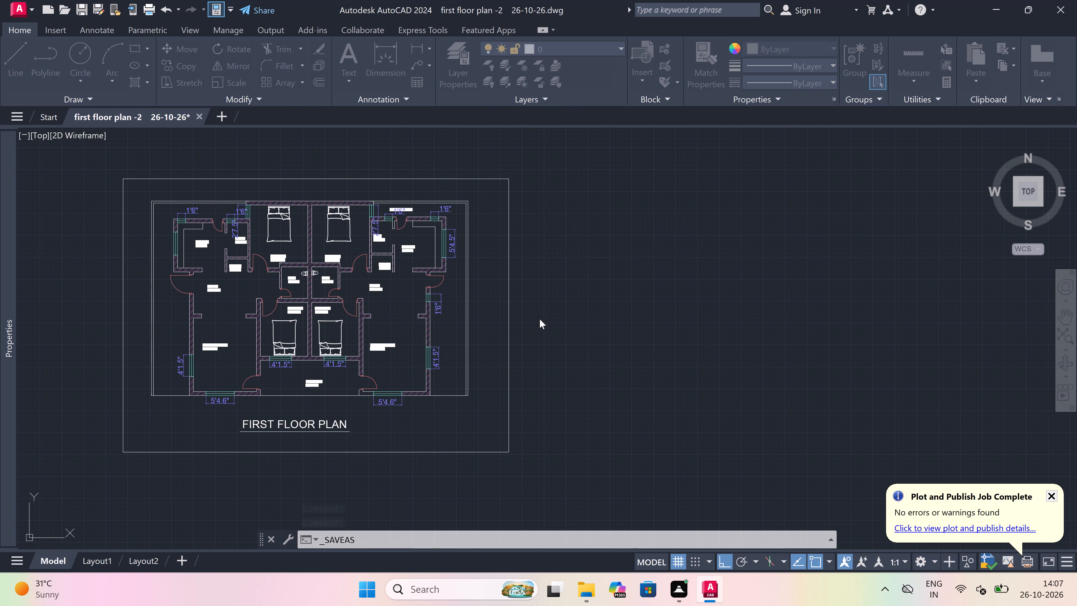
pyautogui.click(1057, 12)
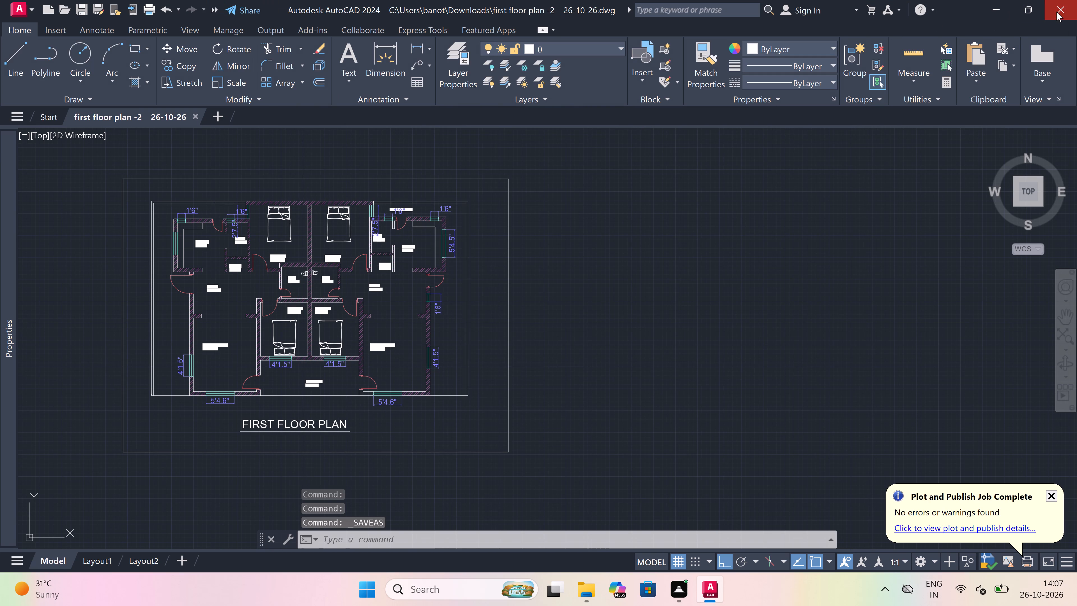